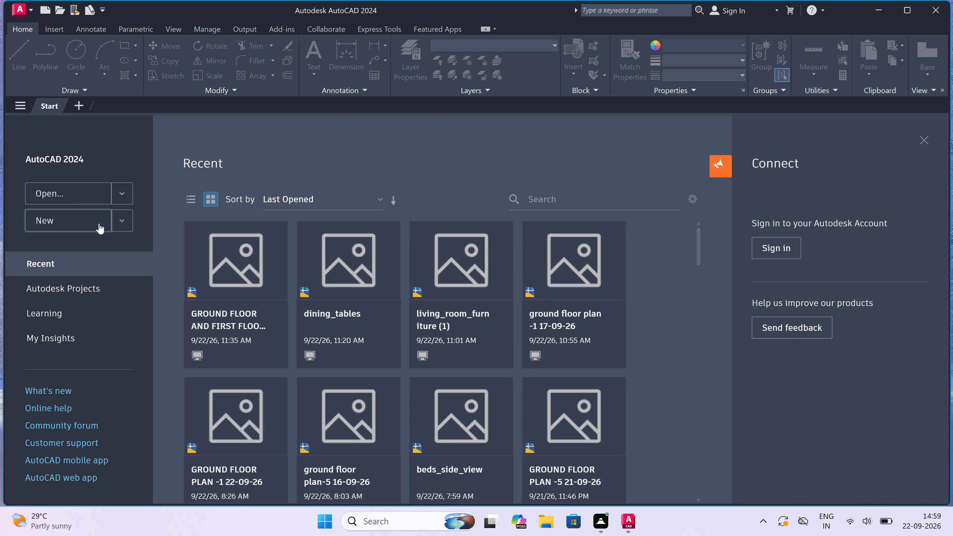
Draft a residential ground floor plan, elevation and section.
Create a new blank drawing.
double_click(87, 216)
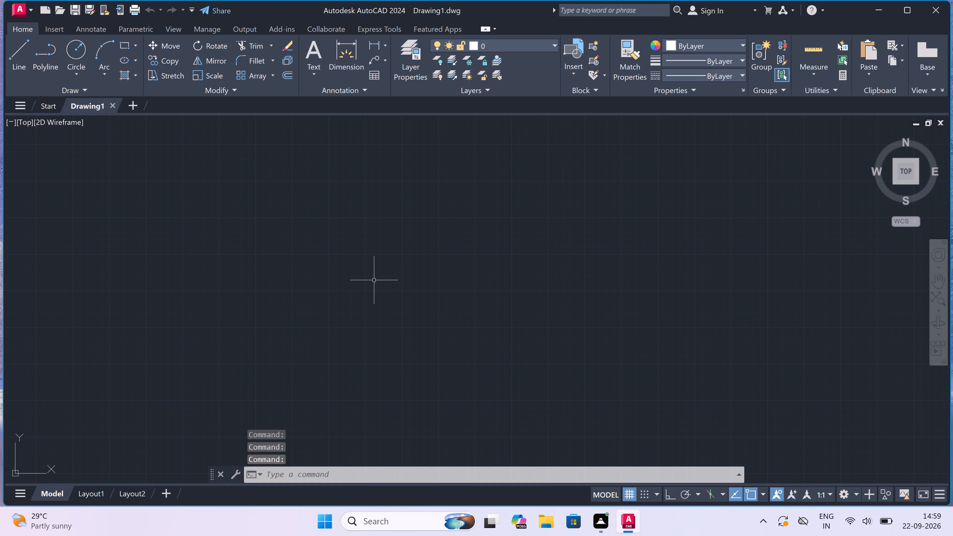
Configure the drawing units to Engineering length type, 0'-0" precision and an insertion scale in inches.
text(un)
key(space)
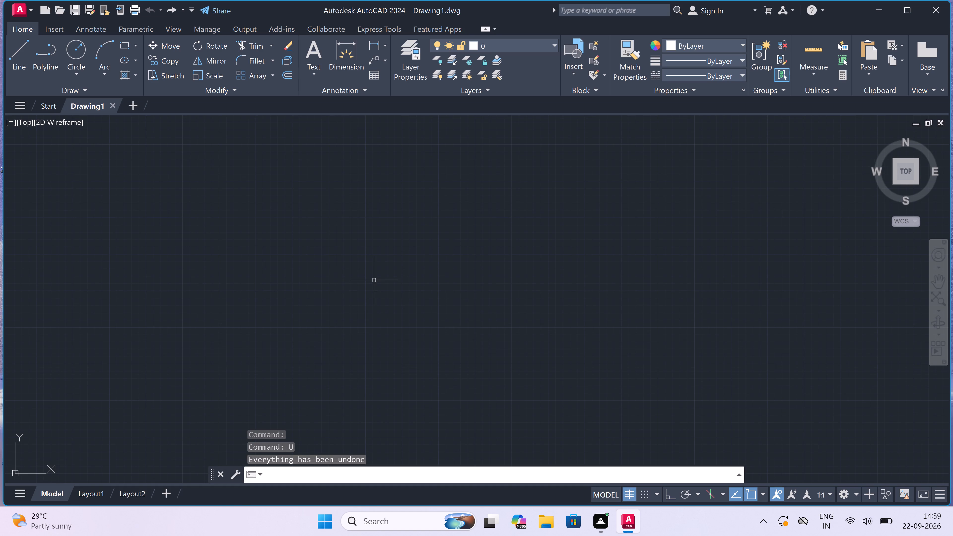
text(un)
key(space)
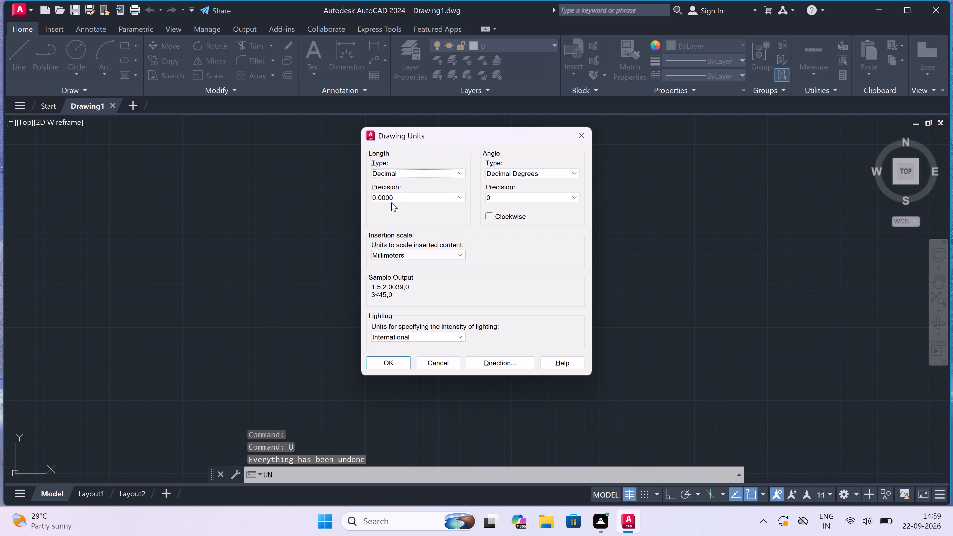
click(399, 173)
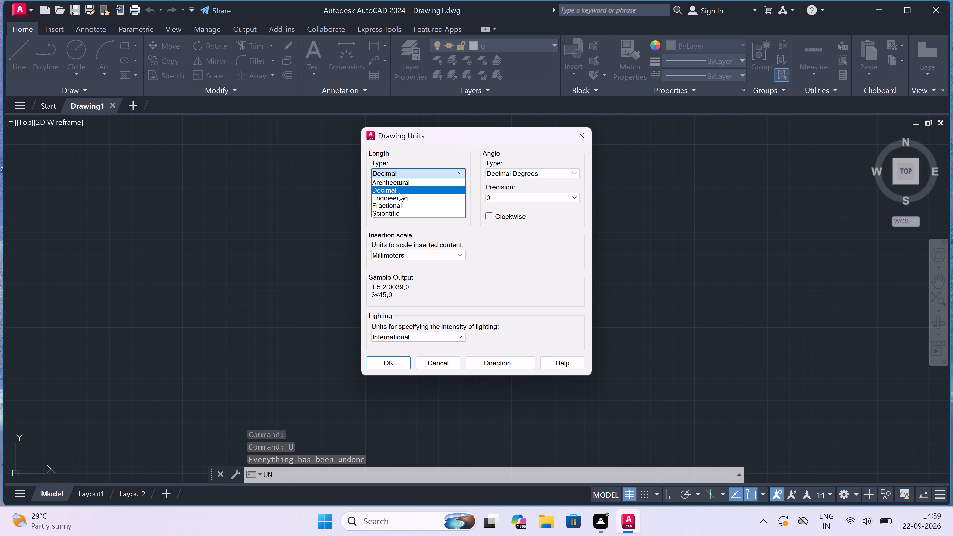
click(399, 195)
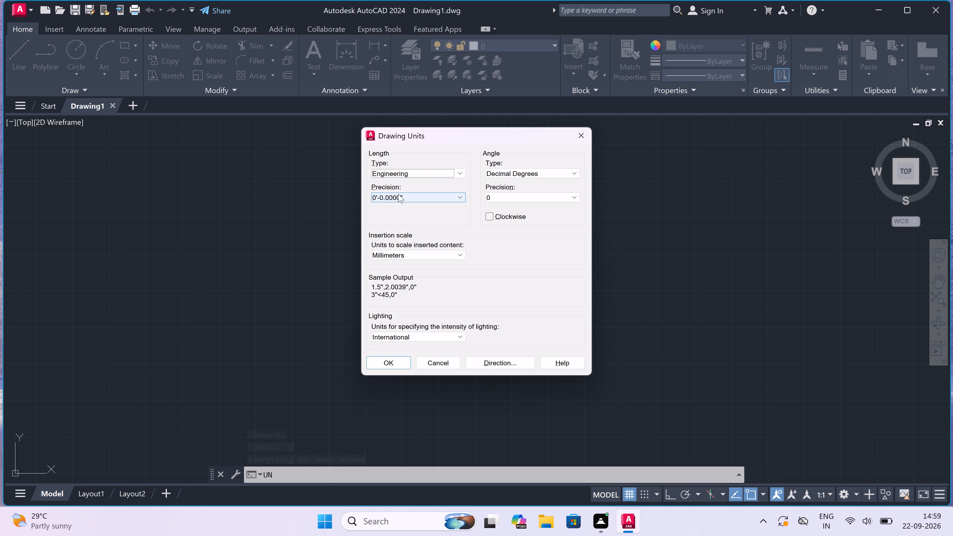
click(398, 194)
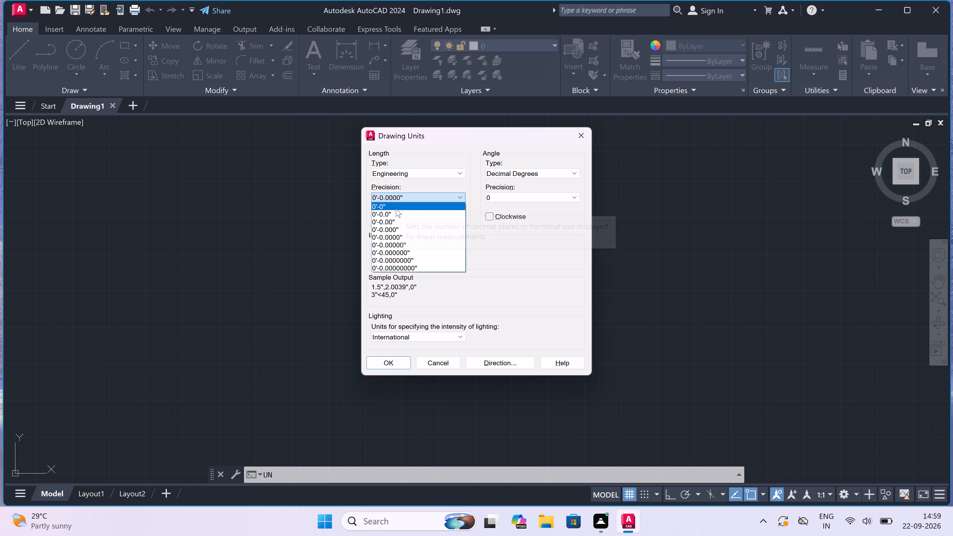
click(396, 208)
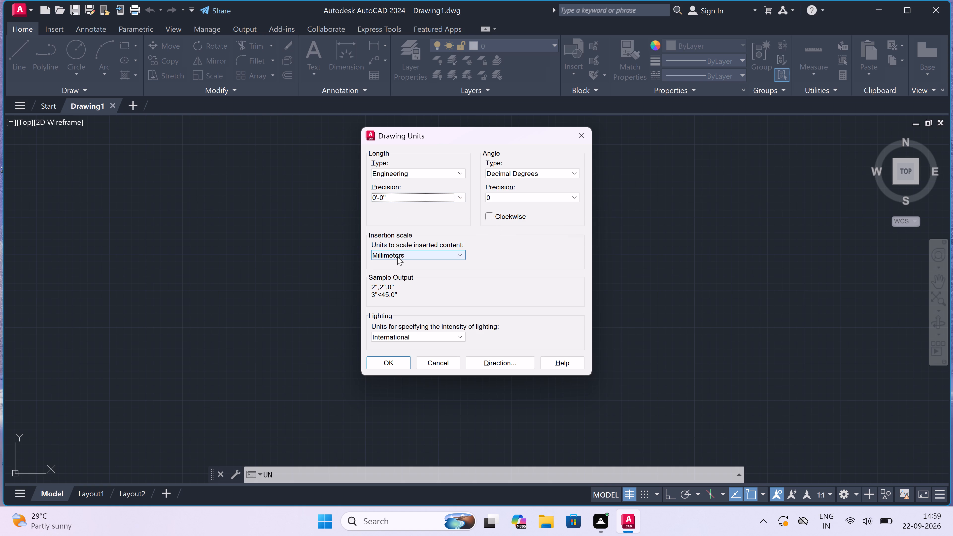
click(397, 256)
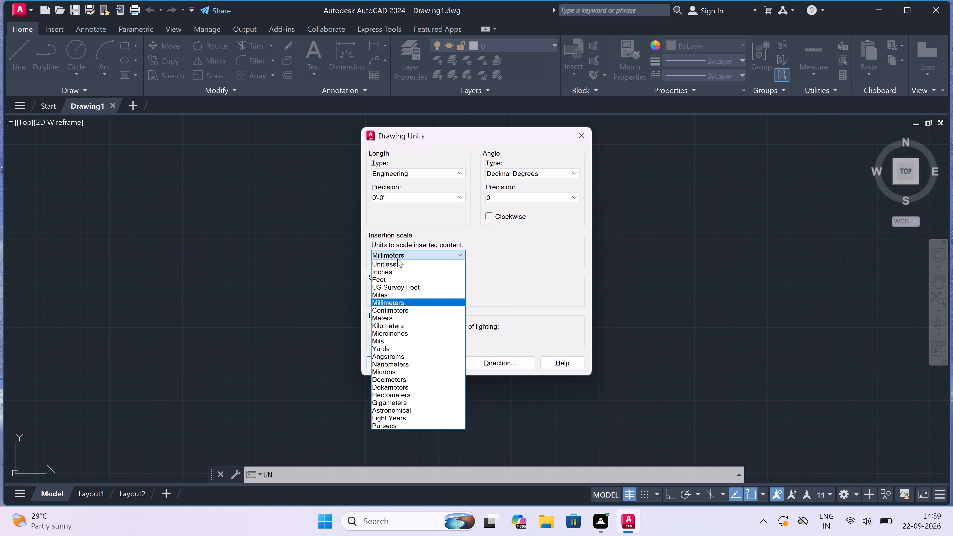
click(397, 272)
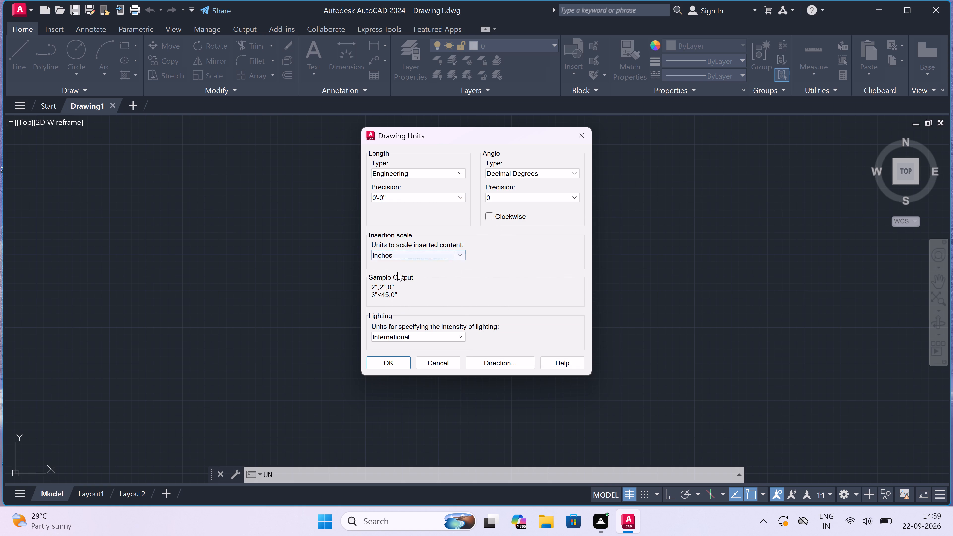
click(391, 365)
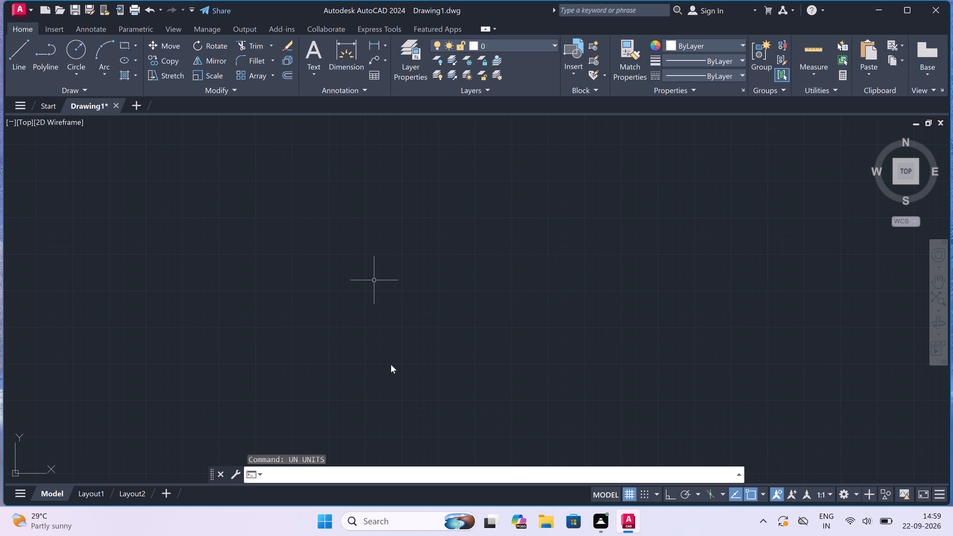
Draw one horizontal and one vertical construction line through a common point, with Ortho turned on.
key(x)
text(l)
key(space)
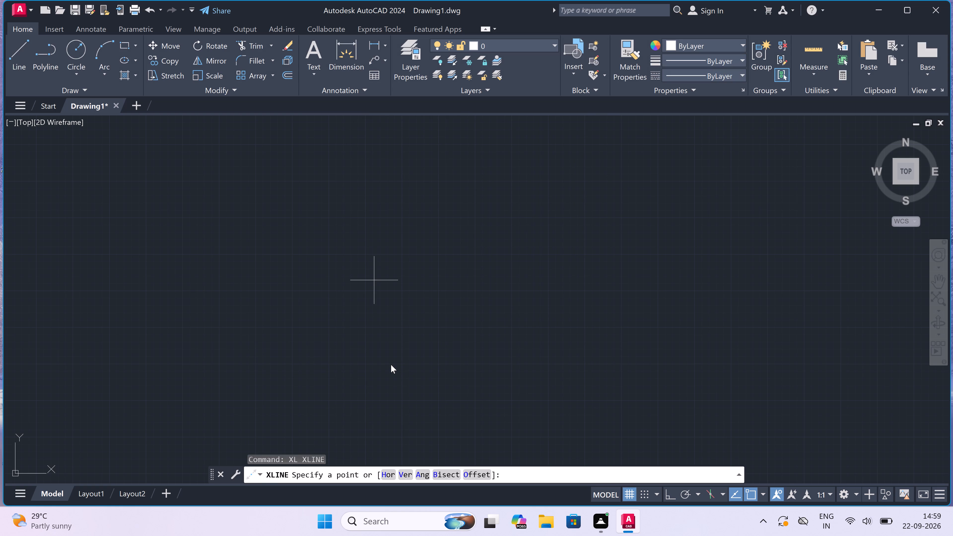
right_click(391, 365)
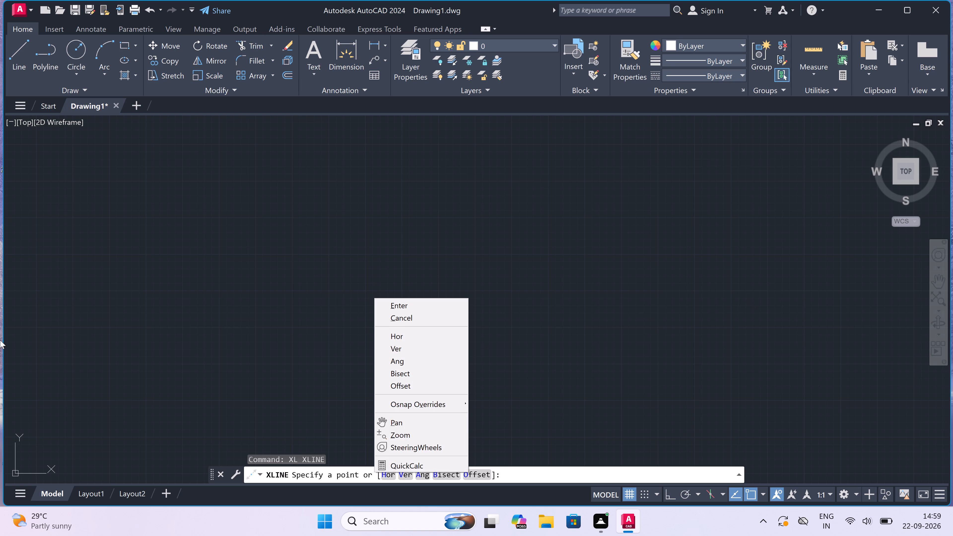
drag(284, 264, 284, 267)
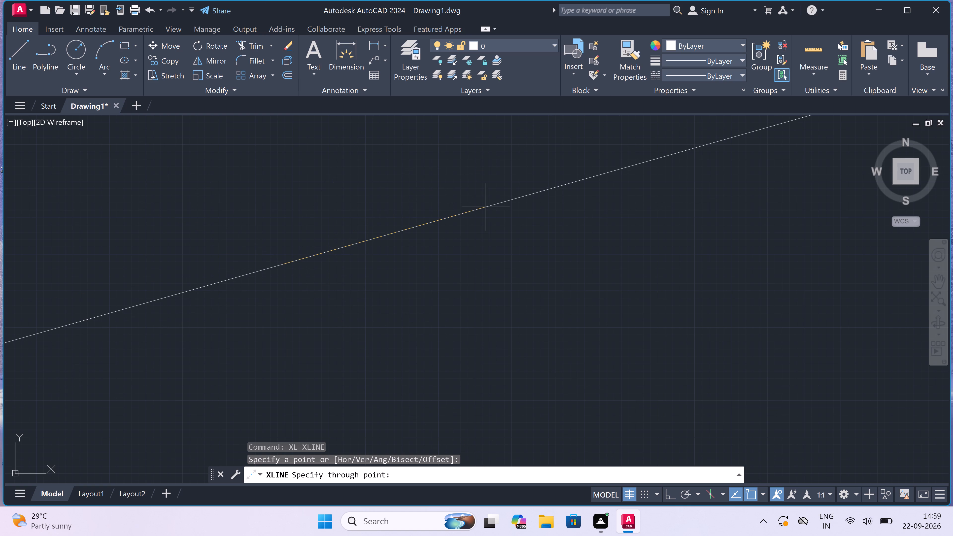
key(F8)
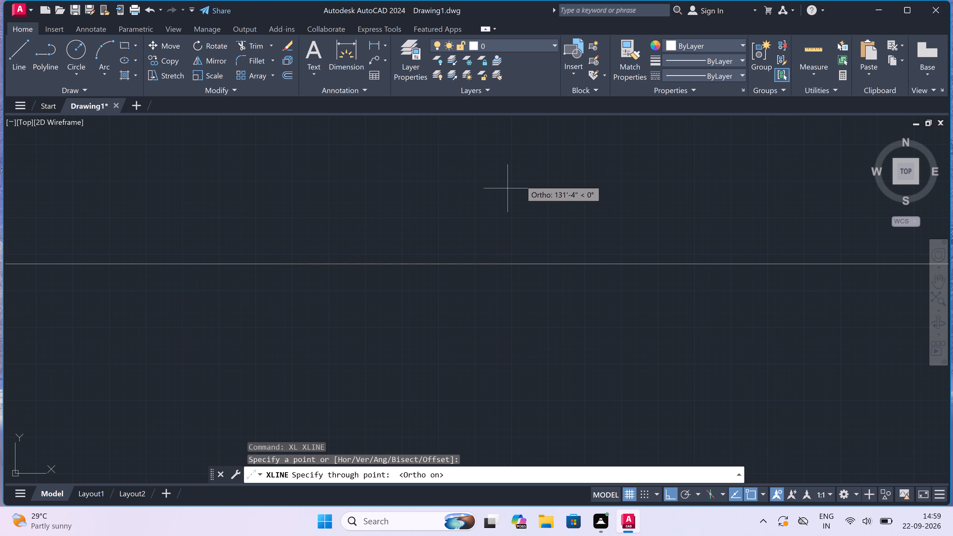
click(426, 216)
click(426, 216)
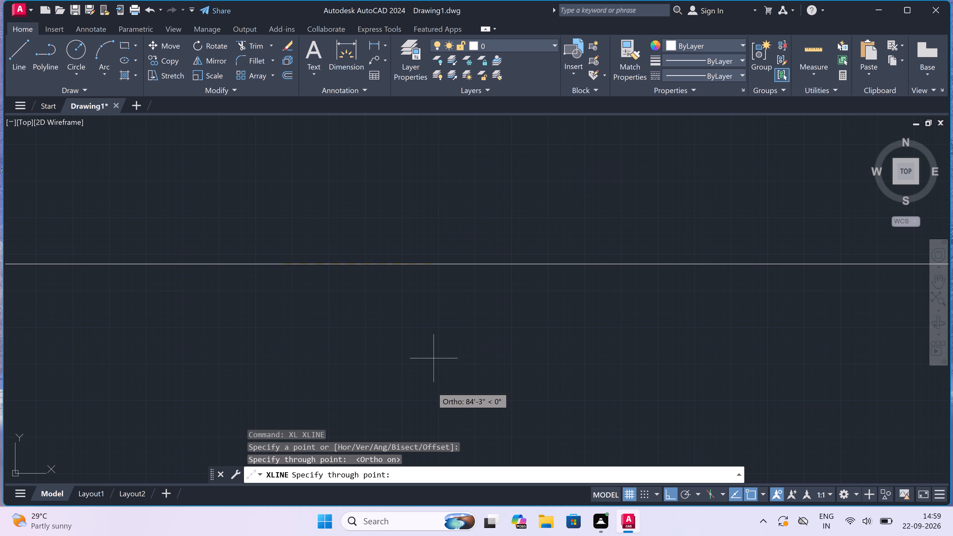
scroll(430, 219, down, 7)
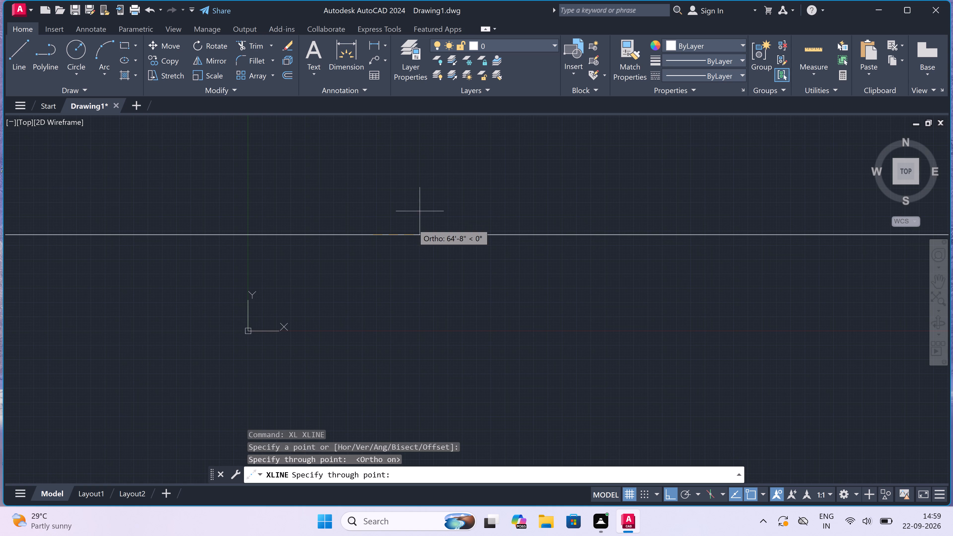
scroll(410, 227, up, 3)
click(405, 230)
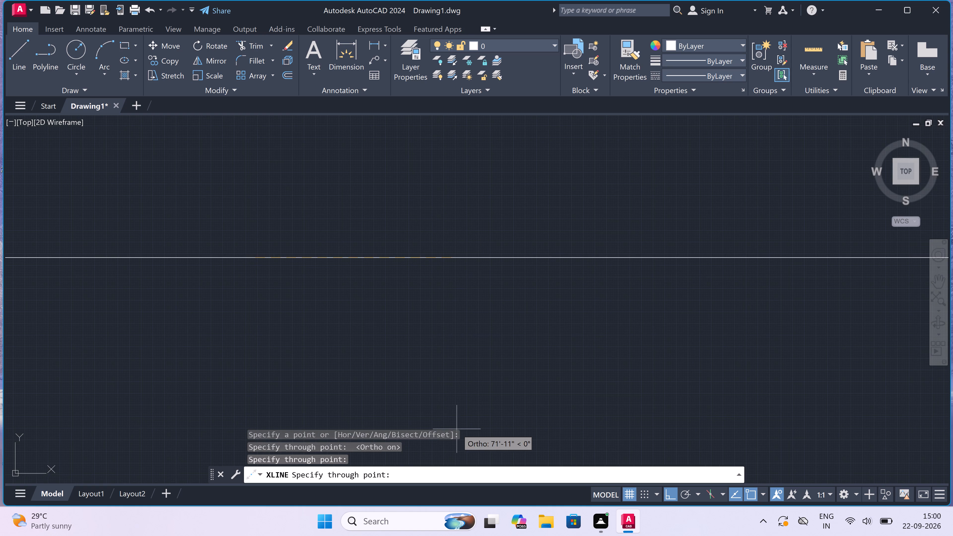
click(340, 406)
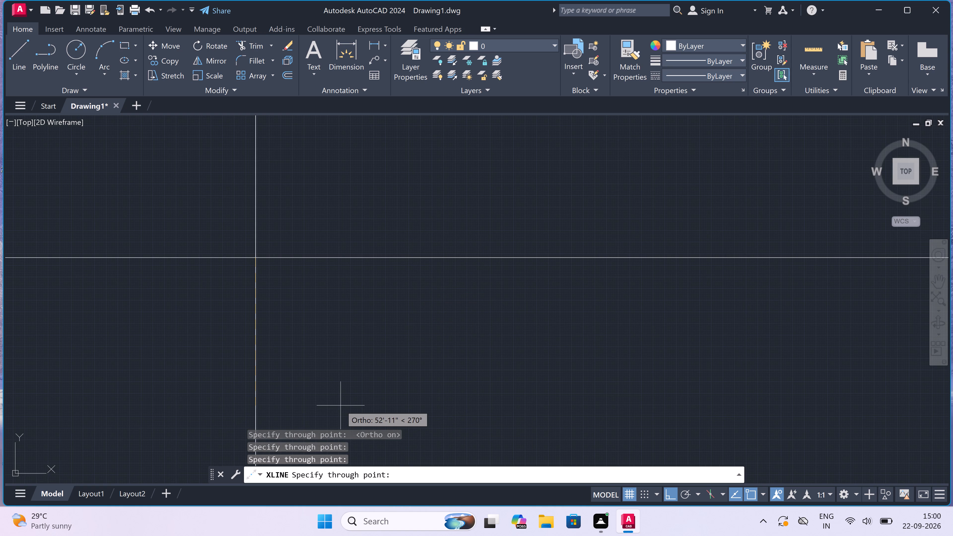
key(Escape)
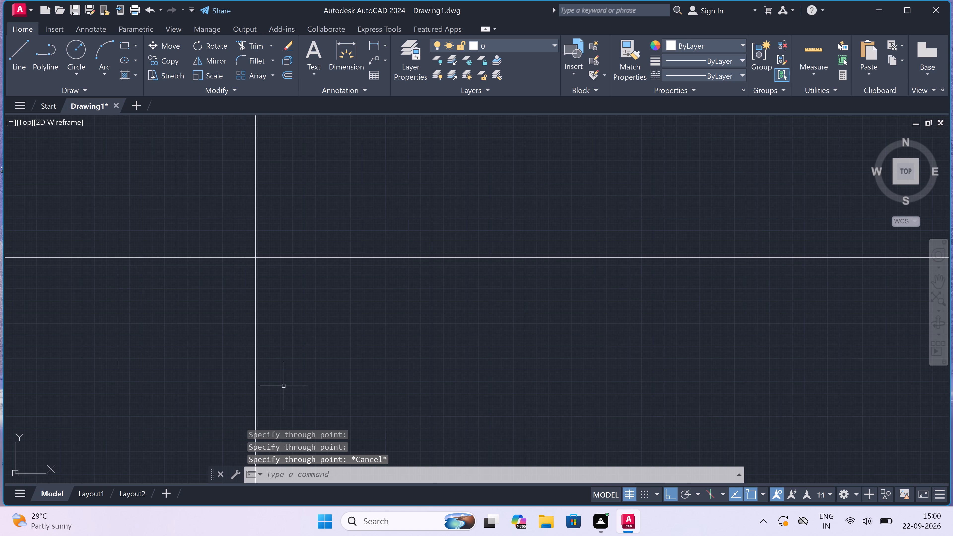
Trim the vertical line above the intersection and the horizontal line left of it, forming an upper-left corner.
scroll(256, 240, up, 3)
scroll(230, 356, down, 3)
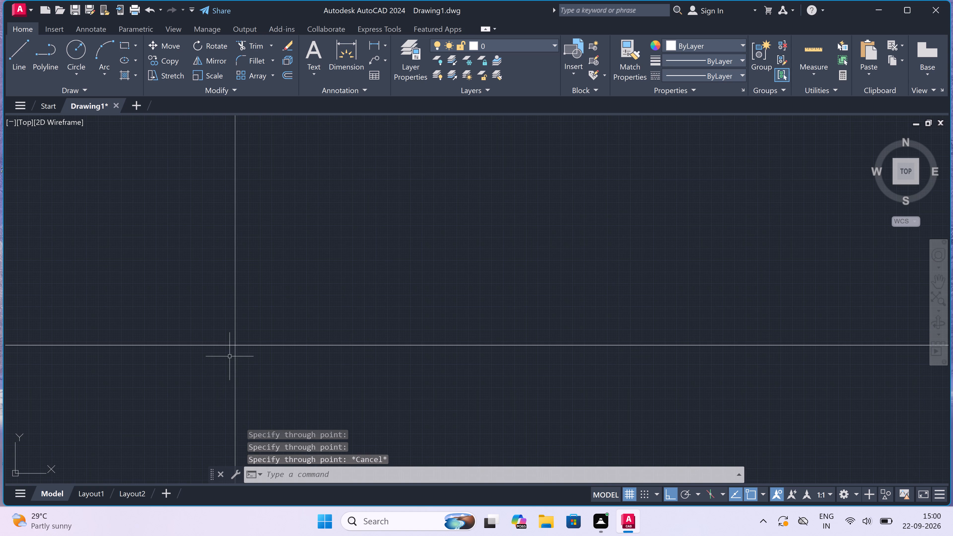
scroll(225, 405, up, 5)
scroll(241, 372, down, 1)
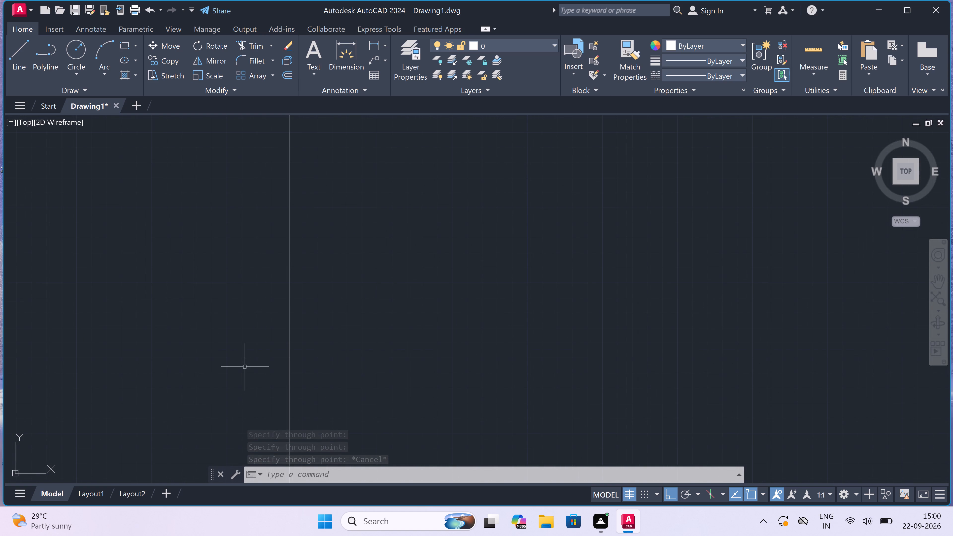
scroll(281, 341, down, 1)
scroll(305, 334, down, 1)
text(tr)
key(space)
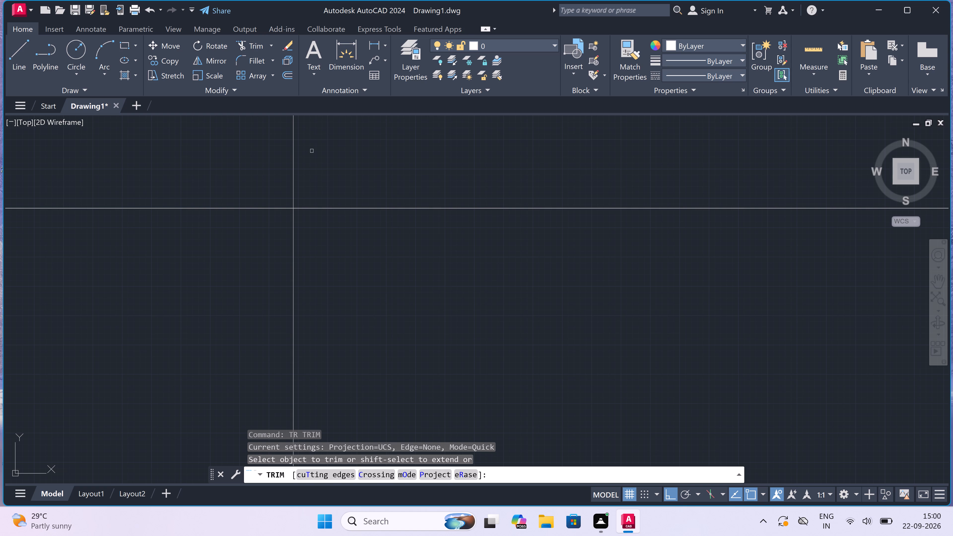
drag(319, 145, 327, 148)
click(112, 234)
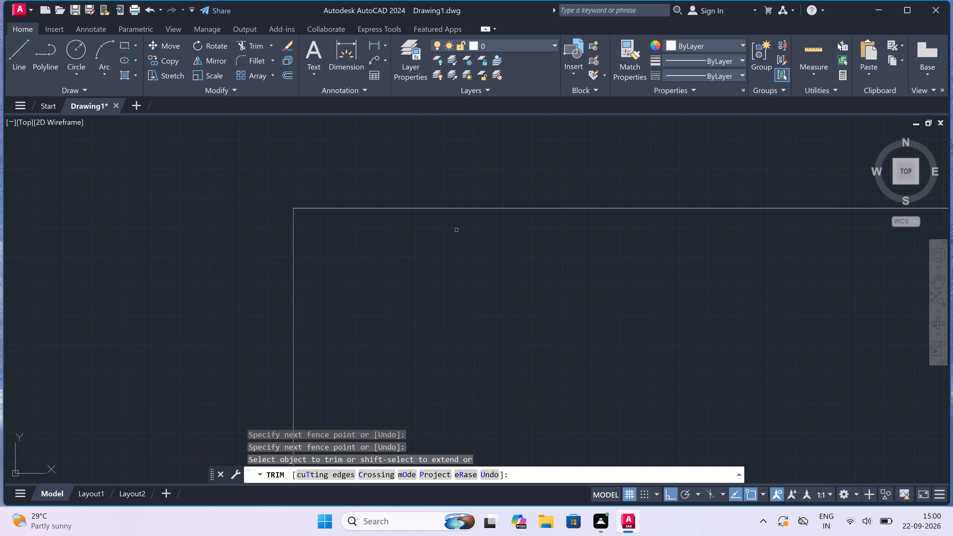
key(Escape)
Offset the top horizontal line and the left vertical line 9" toward the inside of the corner.
text(o)
key(space)
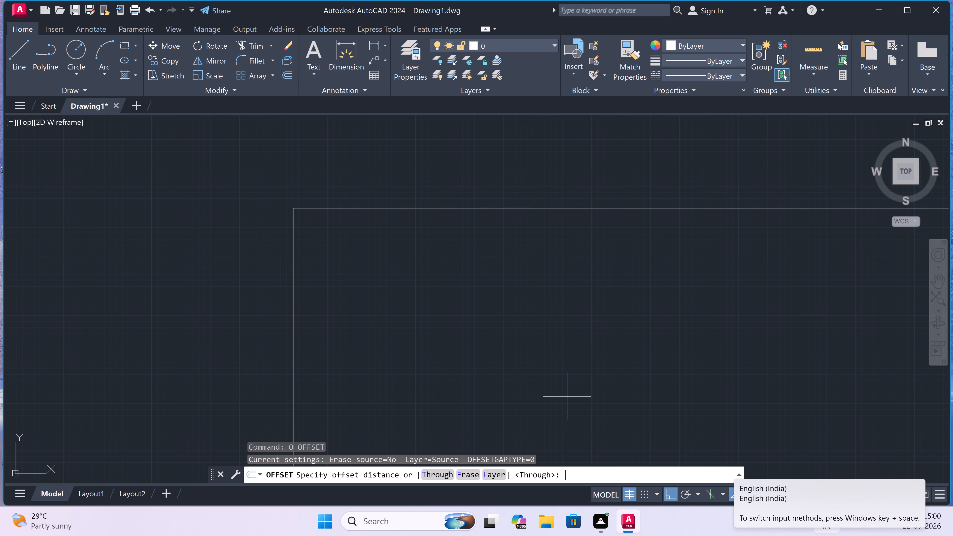
text(o)
key(space)
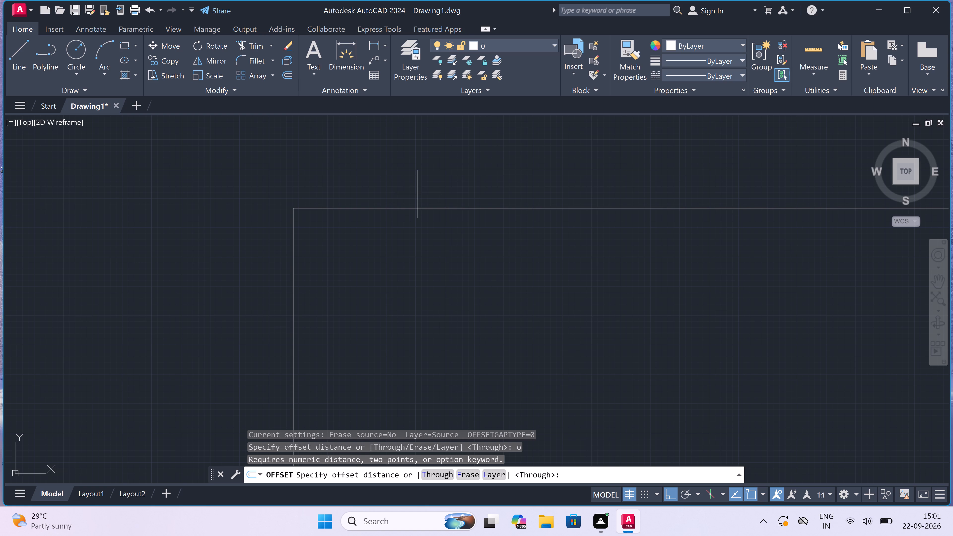
click(502, 206)
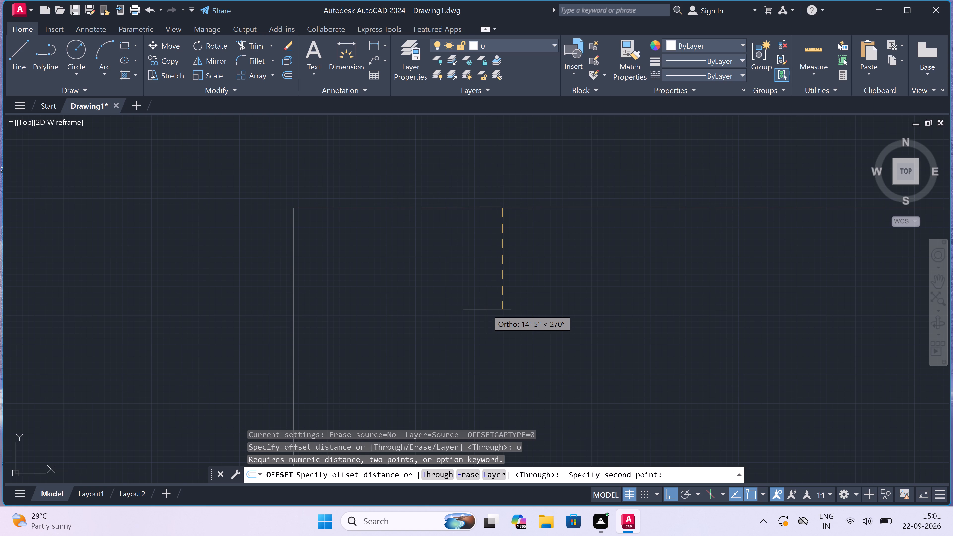
text(9")
key(space)
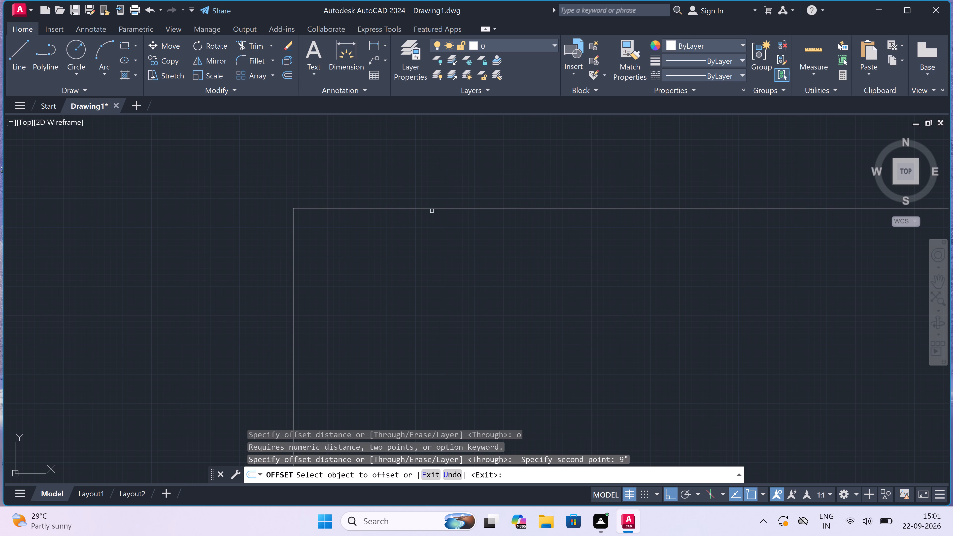
click(432, 209)
click(425, 241)
scroll(276, 212, up, 2)
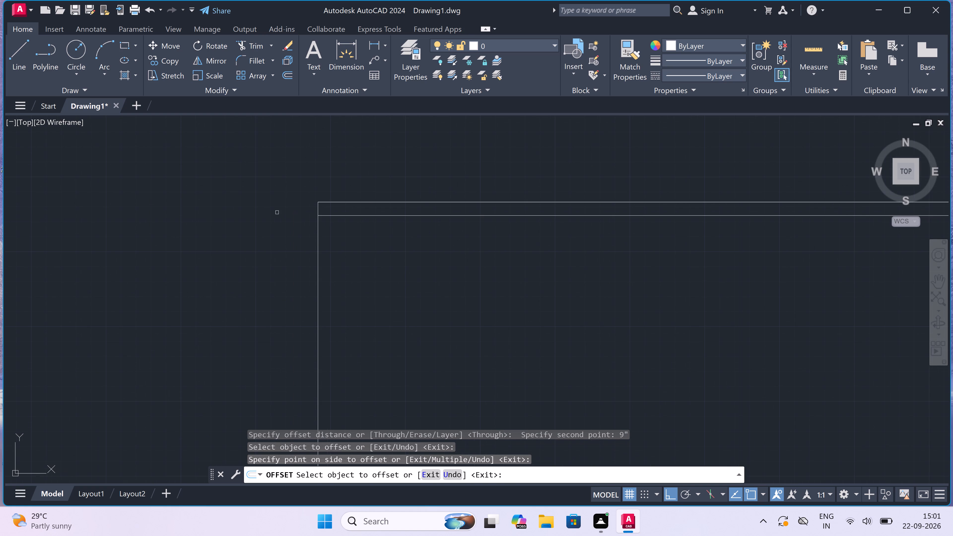
drag(317, 240, 320, 240)
click(368, 246)
key(Escape)
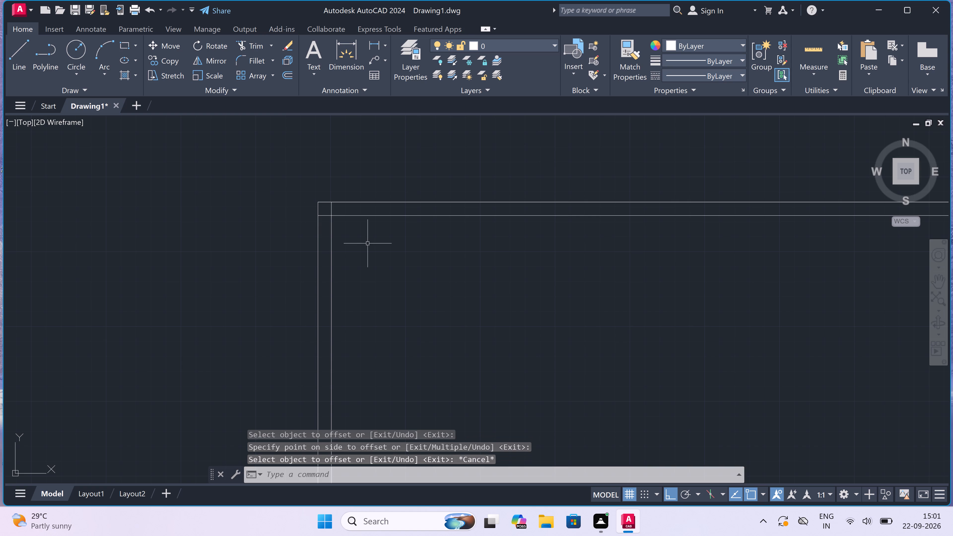
Offset the inner line of the top horizontal wall 5' downward.
key(space)
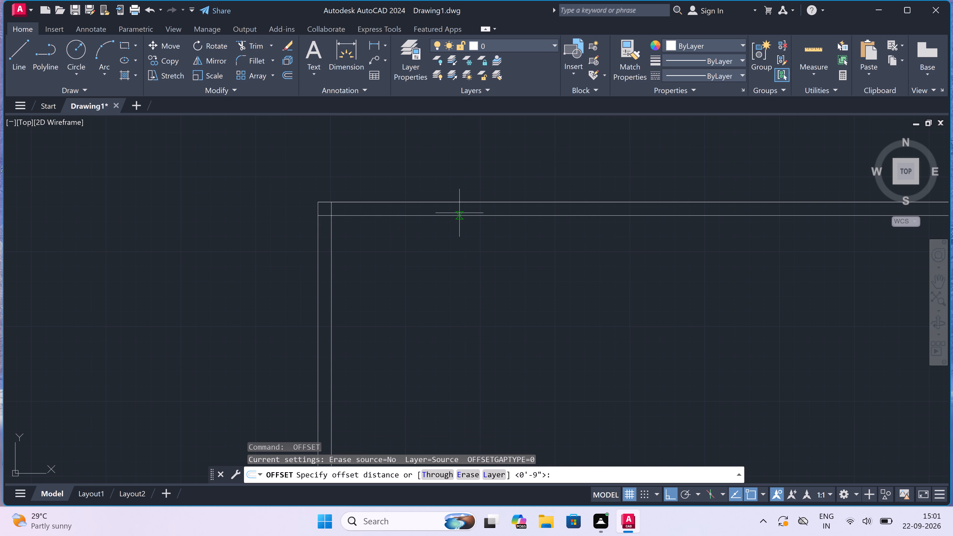
drag(500, 214, 505, 217)
scroll(511, 289, down, 3)
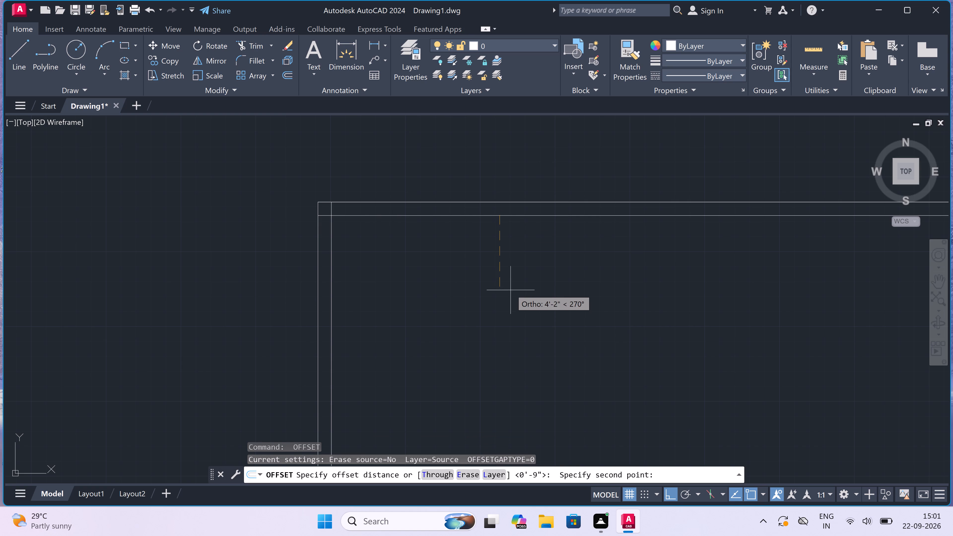
scroll(512, 288, up, 4)
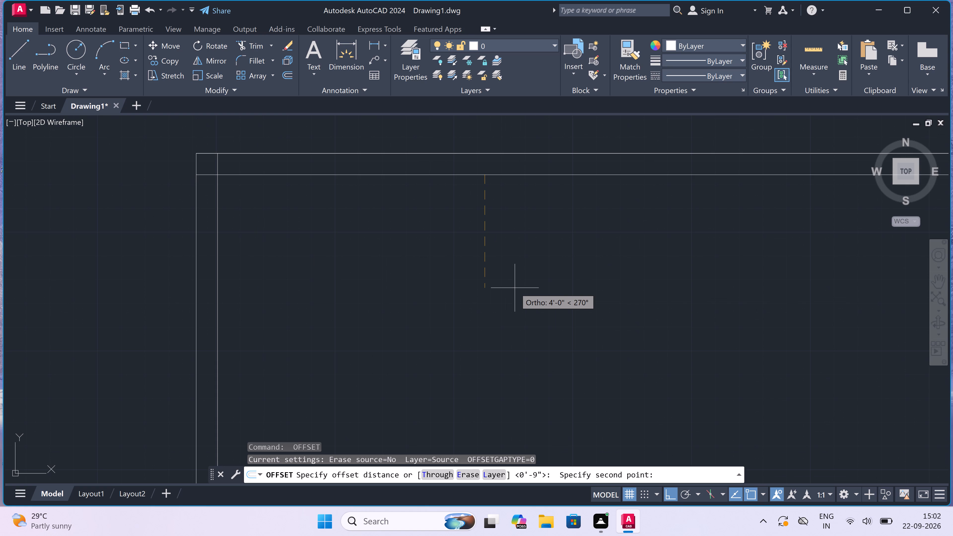
key(5)
text(')
key(space)
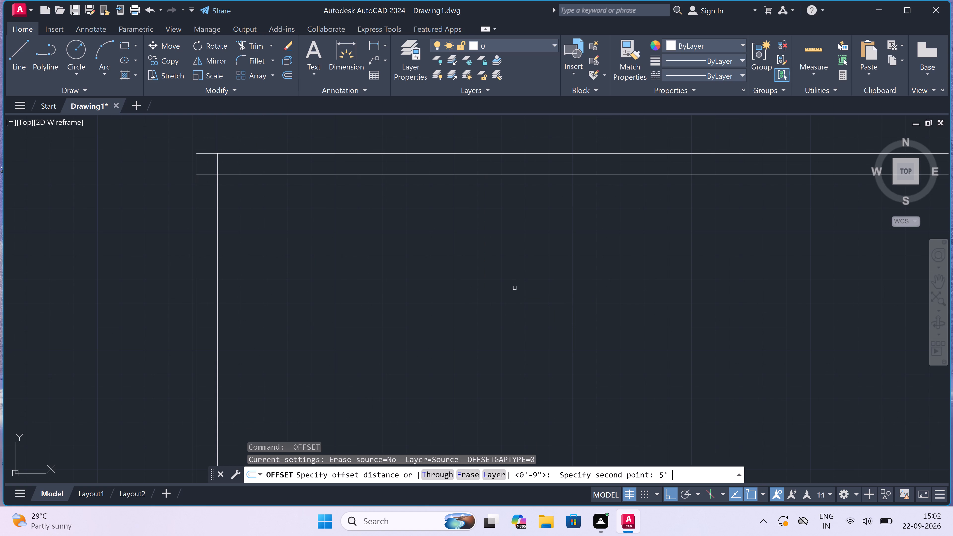
click(482, 175)
click(479, 201)
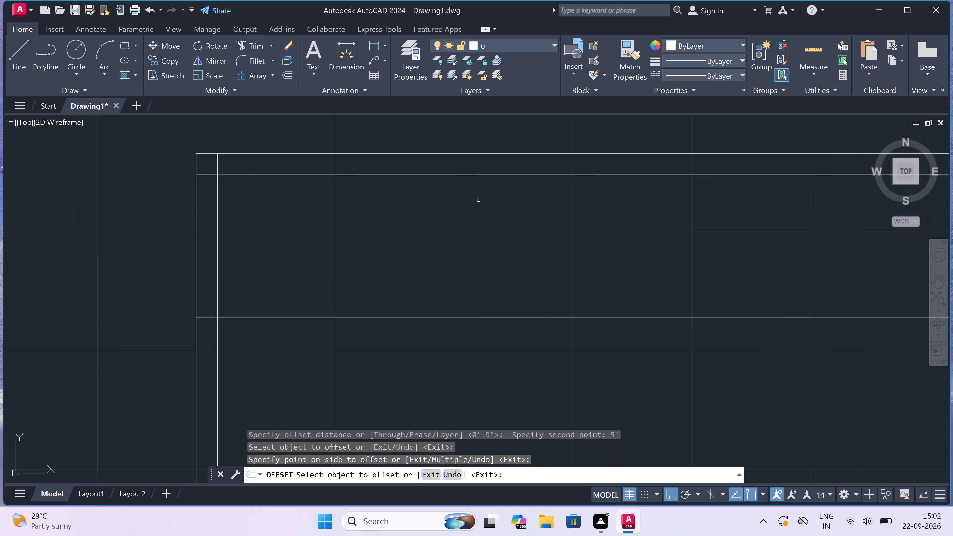
key(Escape)
Offset the new lower horizontal line 9" downward to form a second horizontal double-line wall.
key(space)
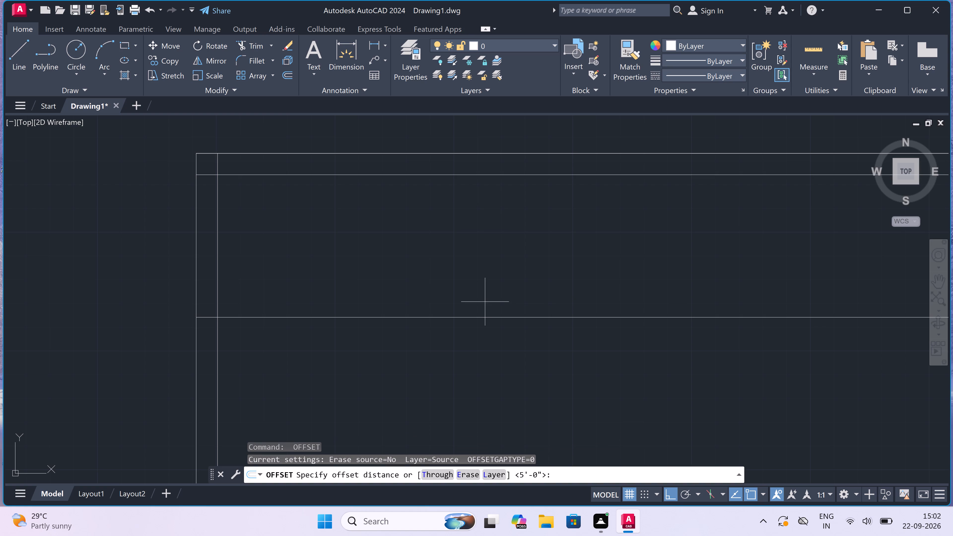
click(482, 318)
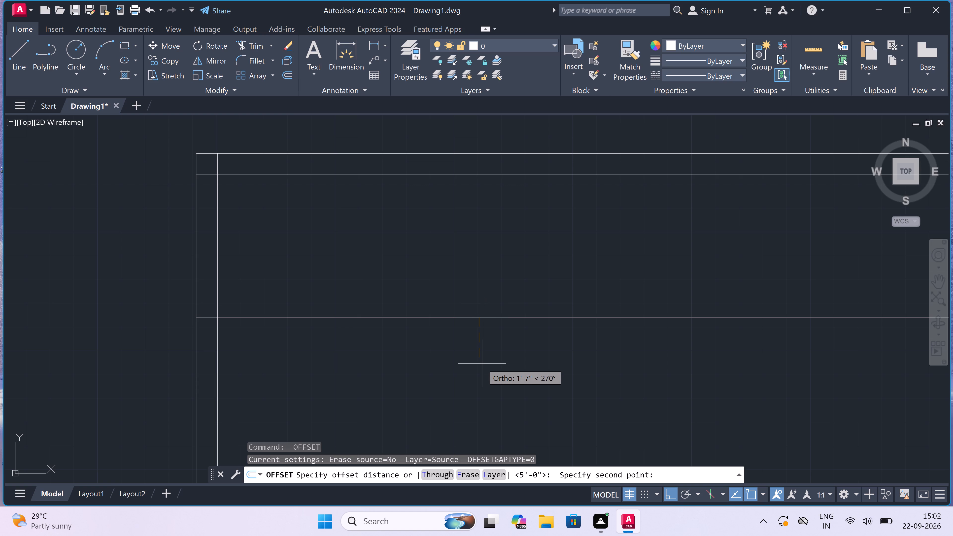
key(9)
text(")
key(space)
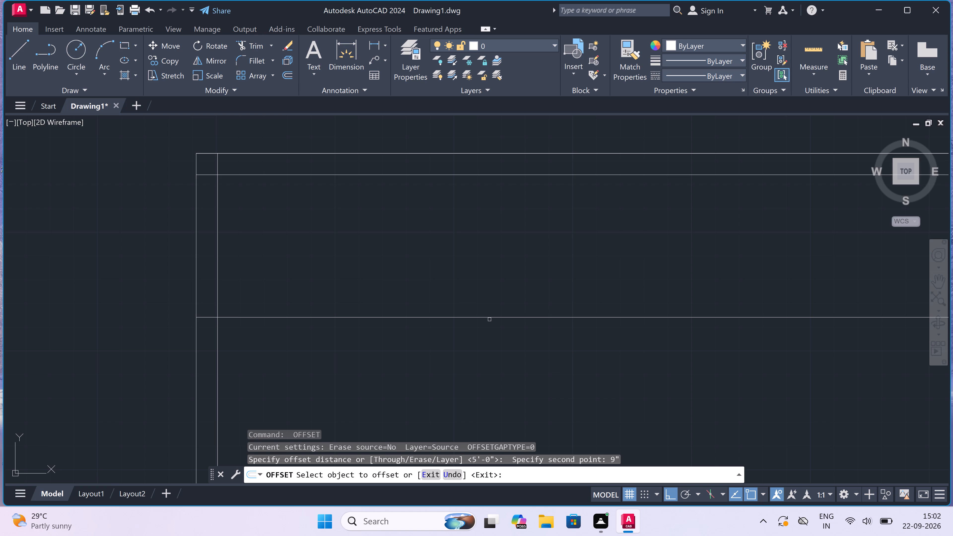
click(489, 318)
double_click(488, 328)
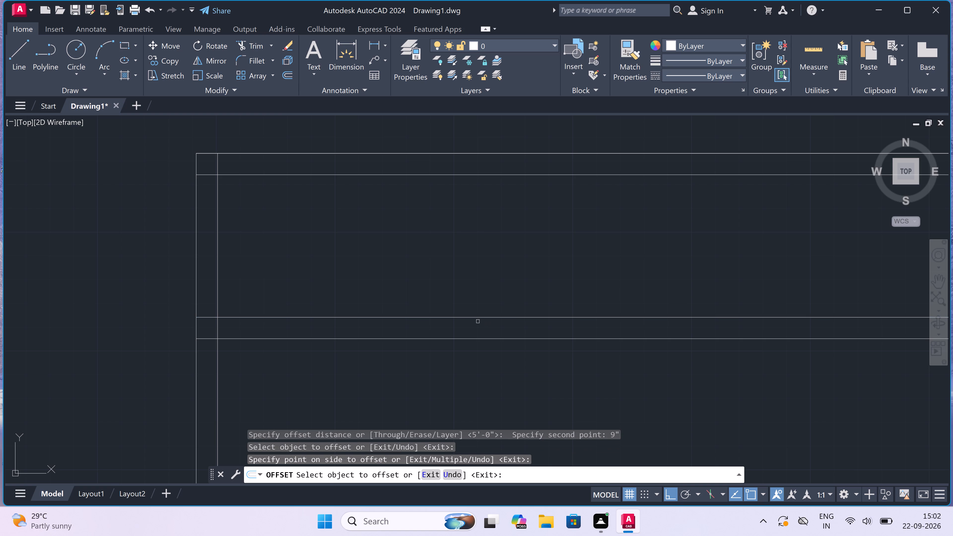
key(Escape)
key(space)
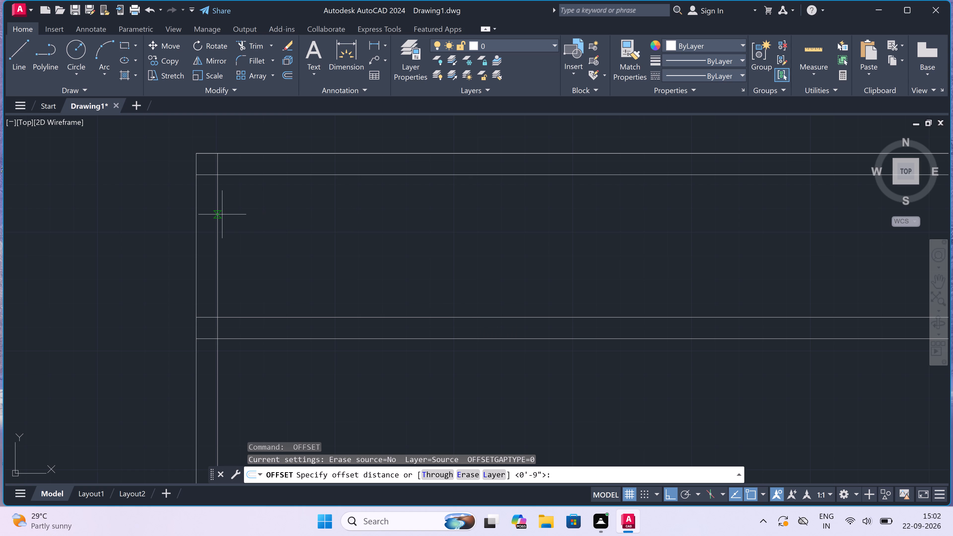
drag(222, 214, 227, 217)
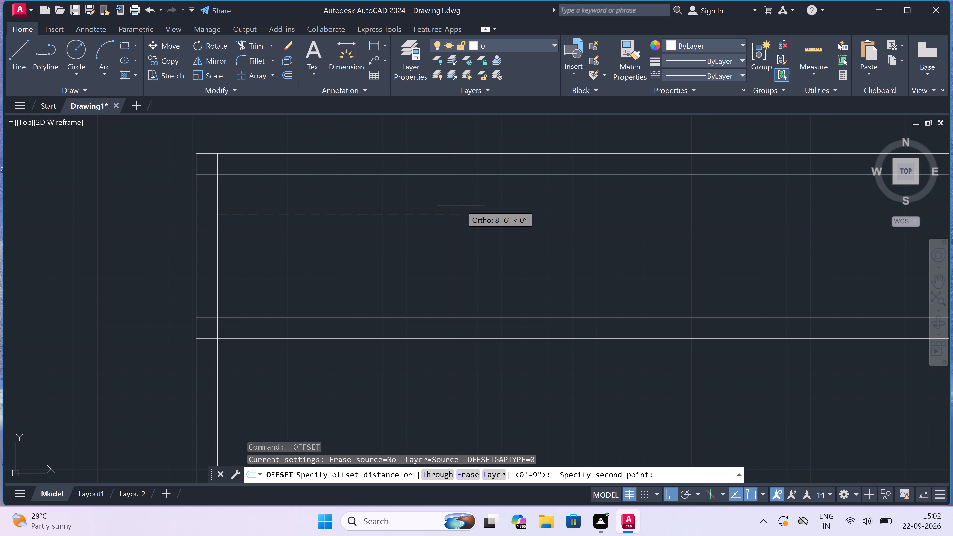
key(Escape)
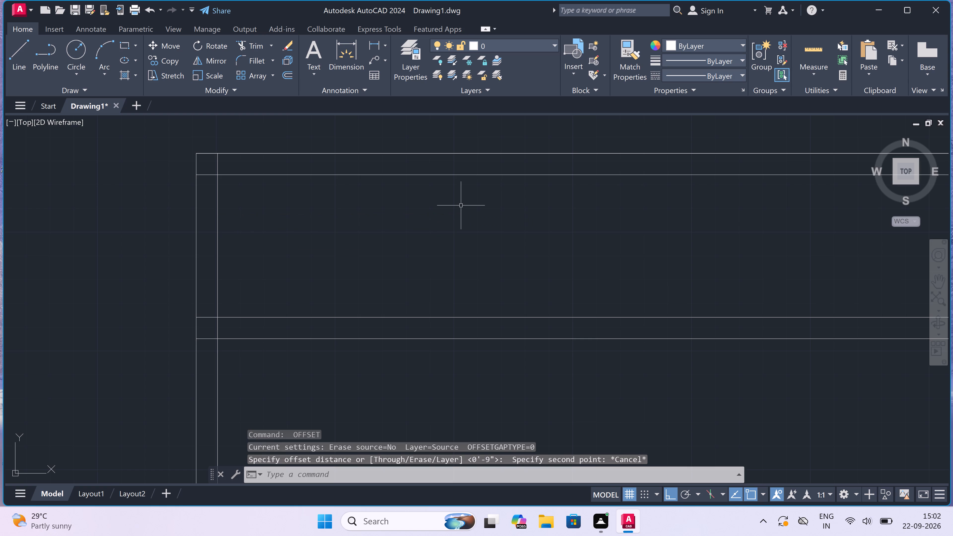
Offset the outermost left vertical wall line 5'4.5" to the right.
key(space)
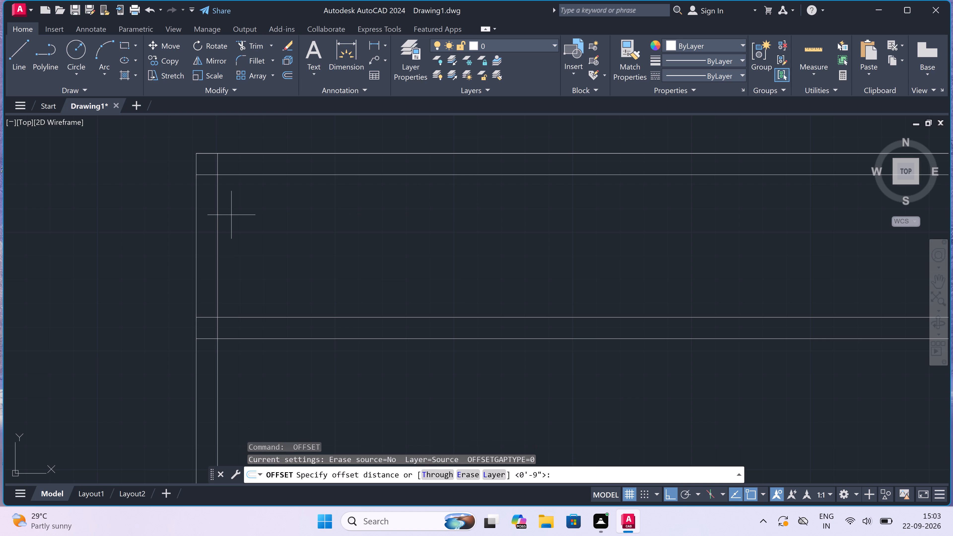
click(198, 233)
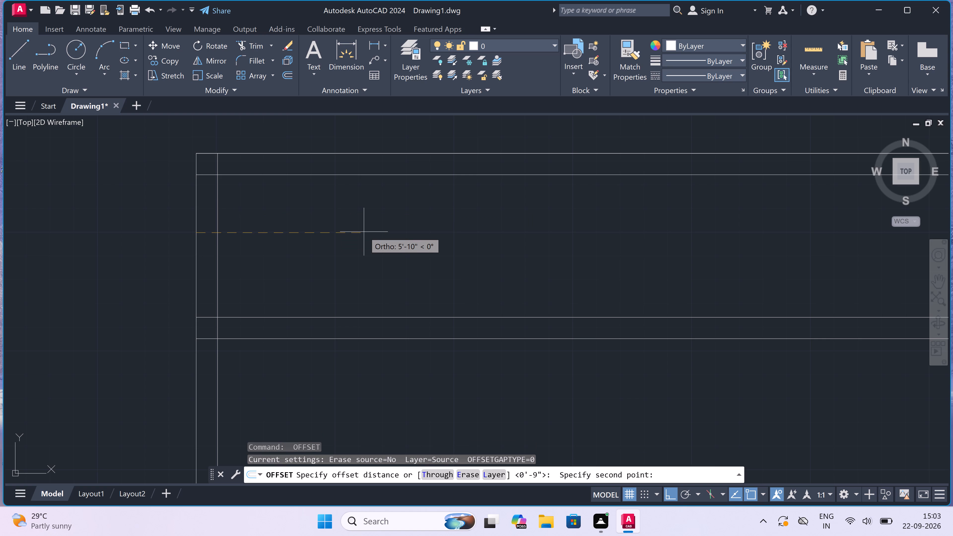
key(4)
key(apostrophe)
key(BackSpace)
key(BackSpace)
key(5)
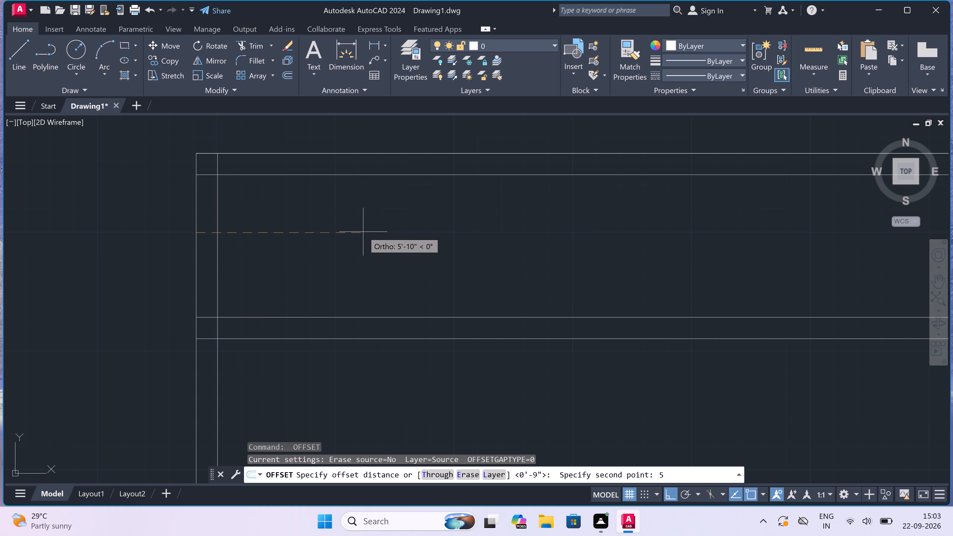
key(apostrophe)
text(4.5)
text(")
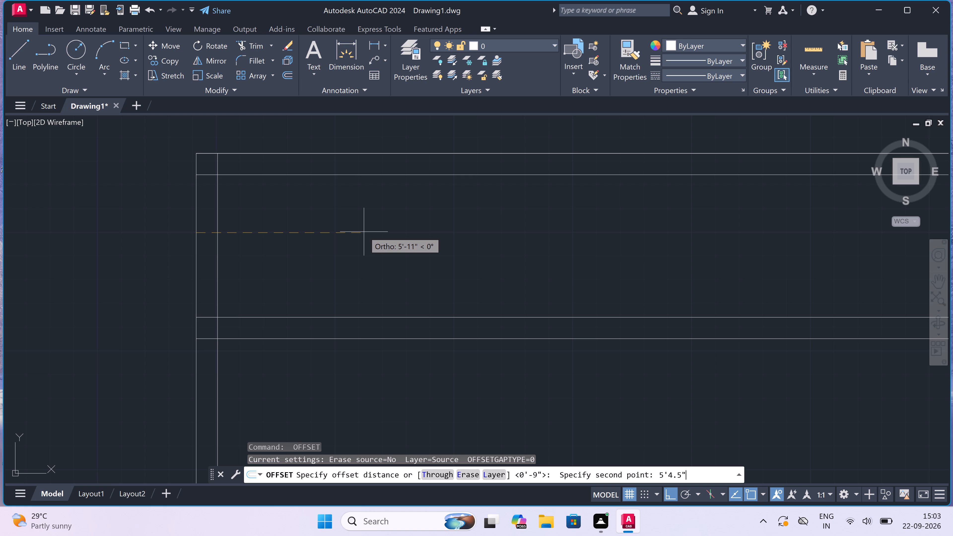
key(space)
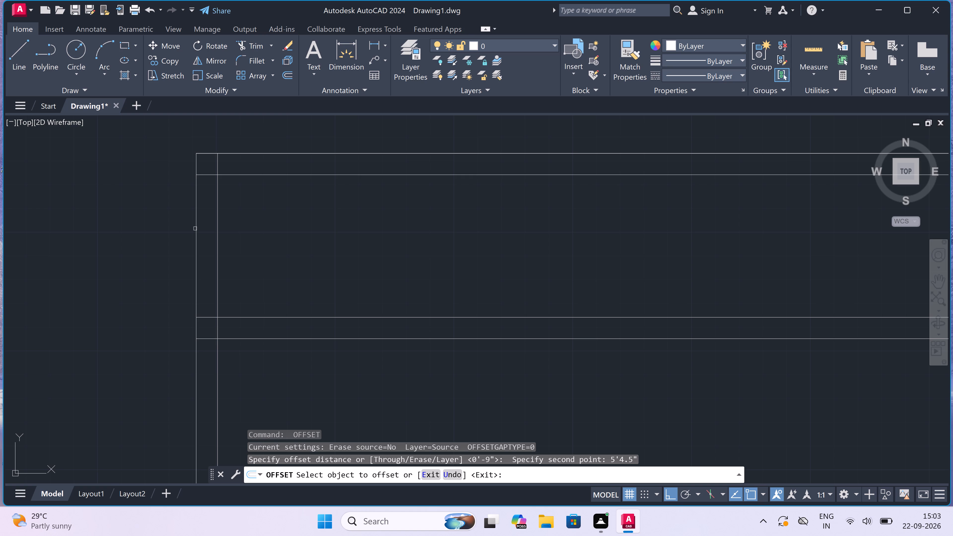
drag(196, 227, 204, 227)
click(272, 232)
key(Escape)
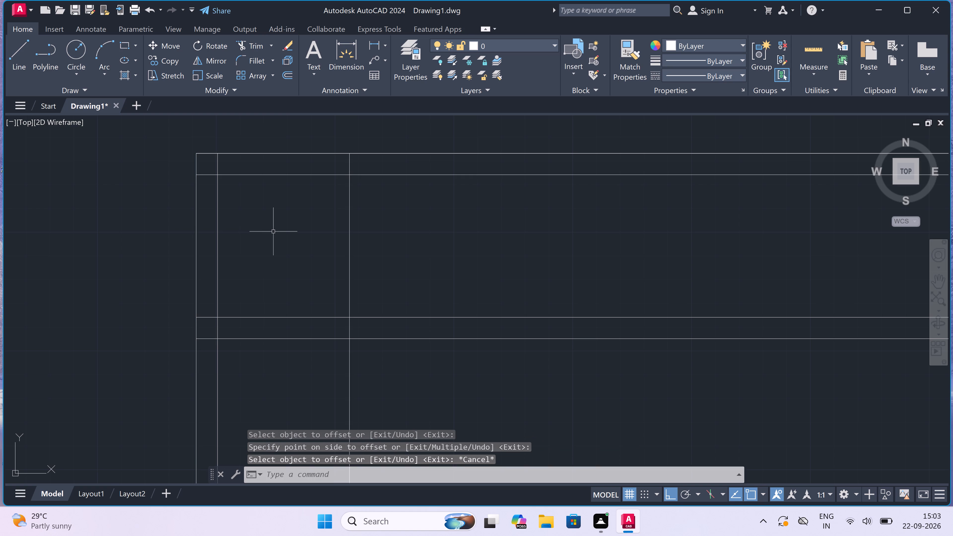
Offset the new vertical line 4.5" to the right to form a thin partition wall.
key(space)
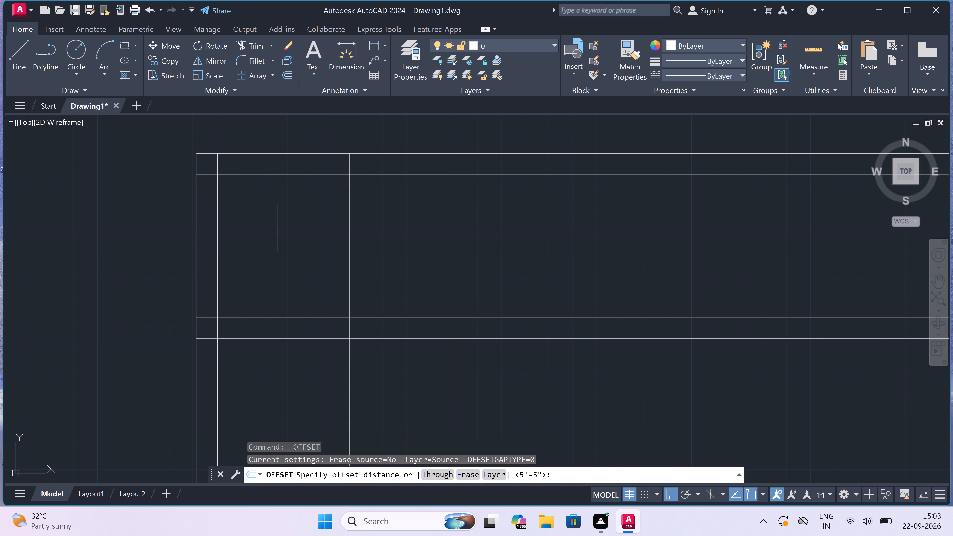
click(349, 234)
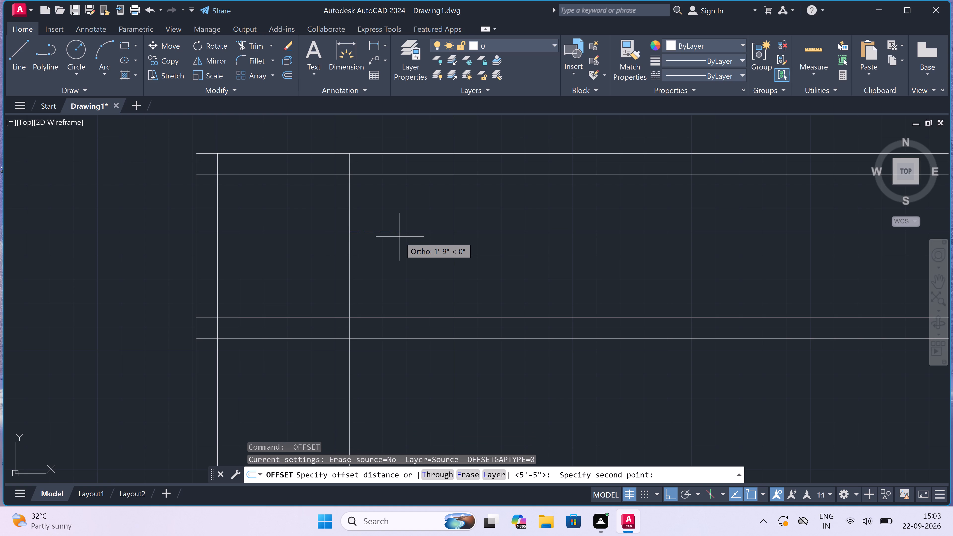
text(4.5)
text(")
key(space)
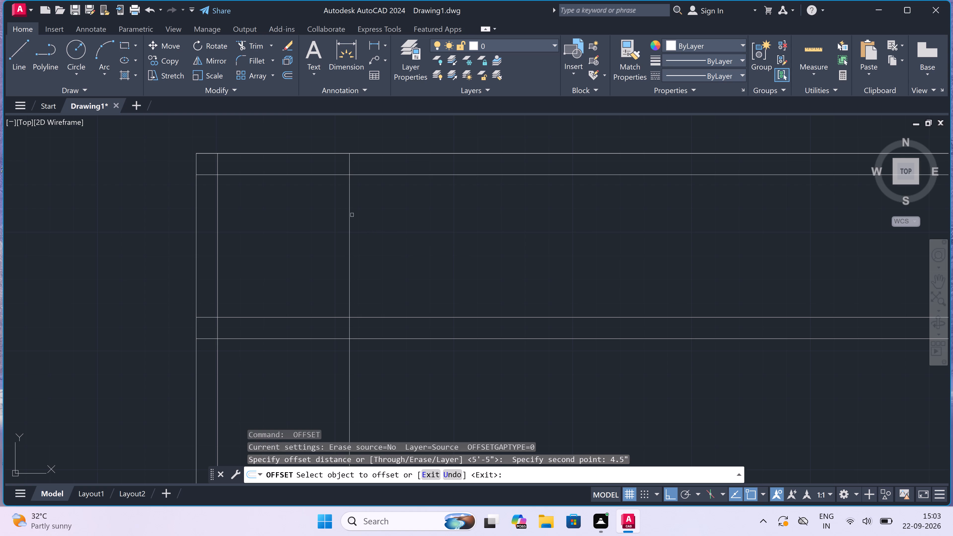
drag(348, 213, 351, 214)
click(372, 217)
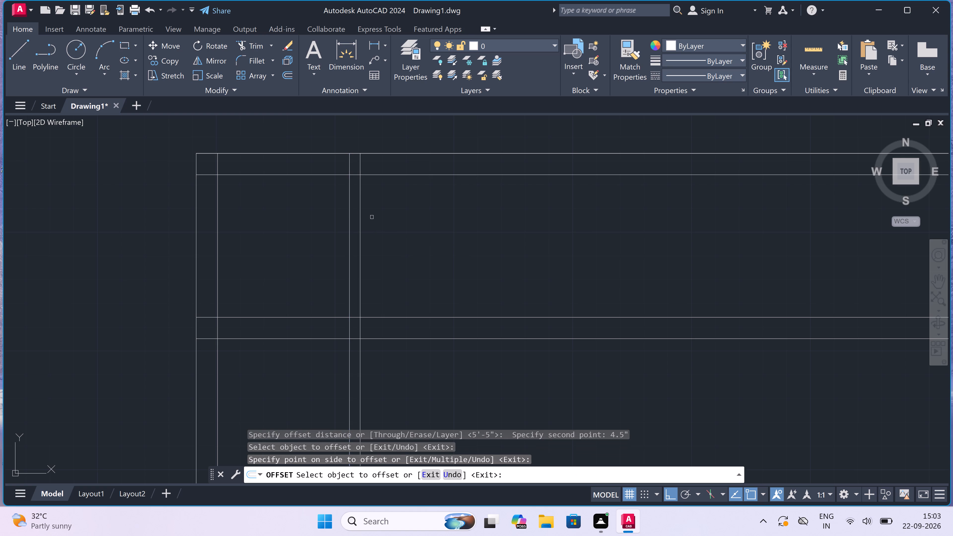
key(Escape)
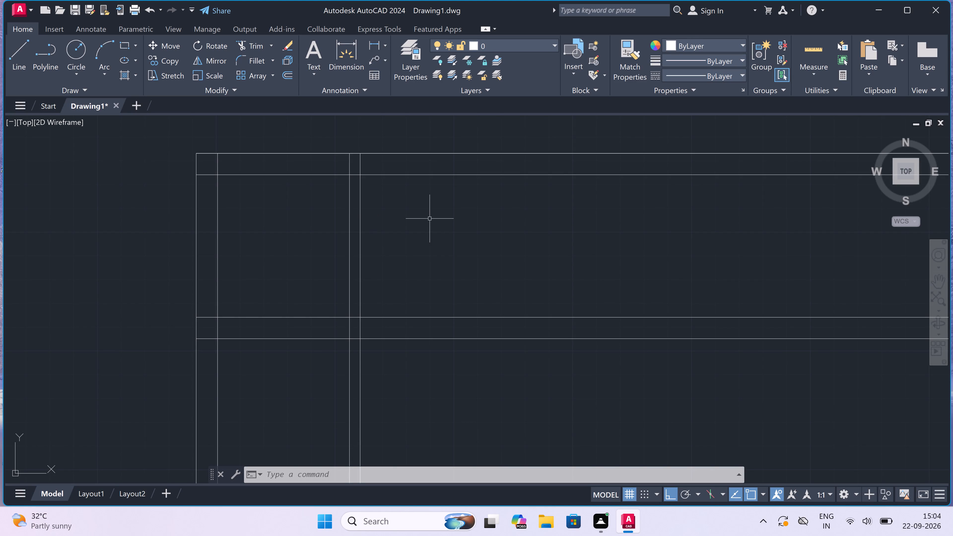
Offset the right-hand line of the 4.5" partition 9'4.5" to the right.
scroll(432, 221, down, 1)
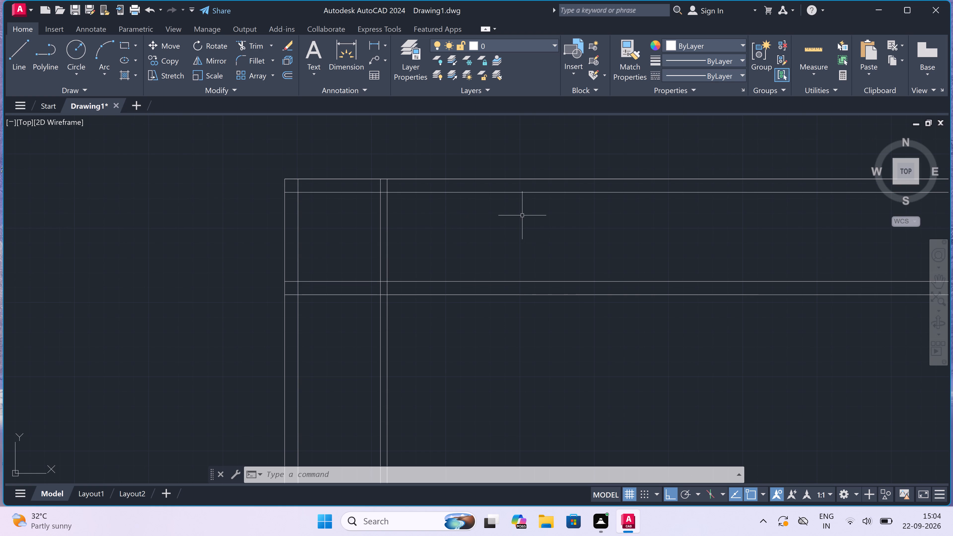
scroll(507, 222, up, 1)
key(space)
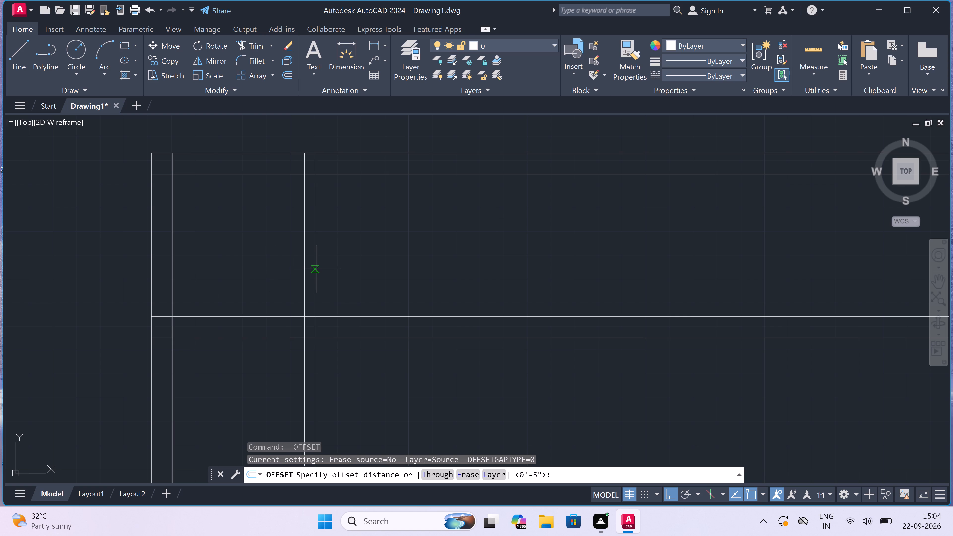
drag(317, 269, 321, 270)
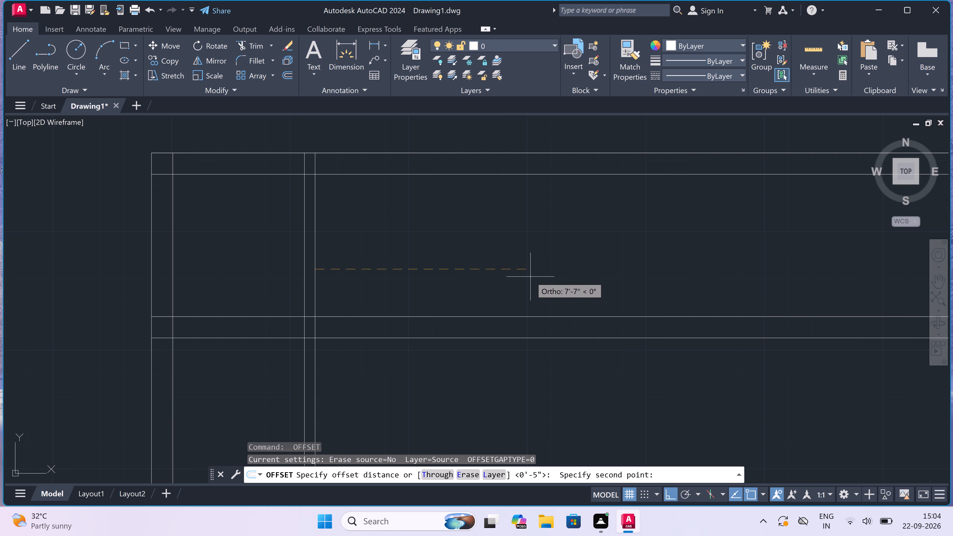
key(9)
key(apostrophe)
text(4.5)
text(")
key(space)
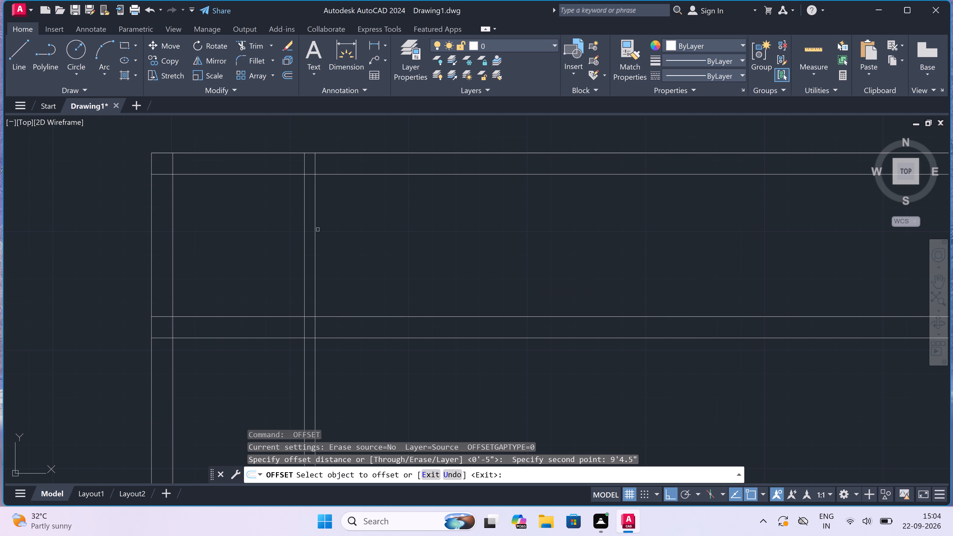
drag(316, 228, 325, 228)
click(383, 237)
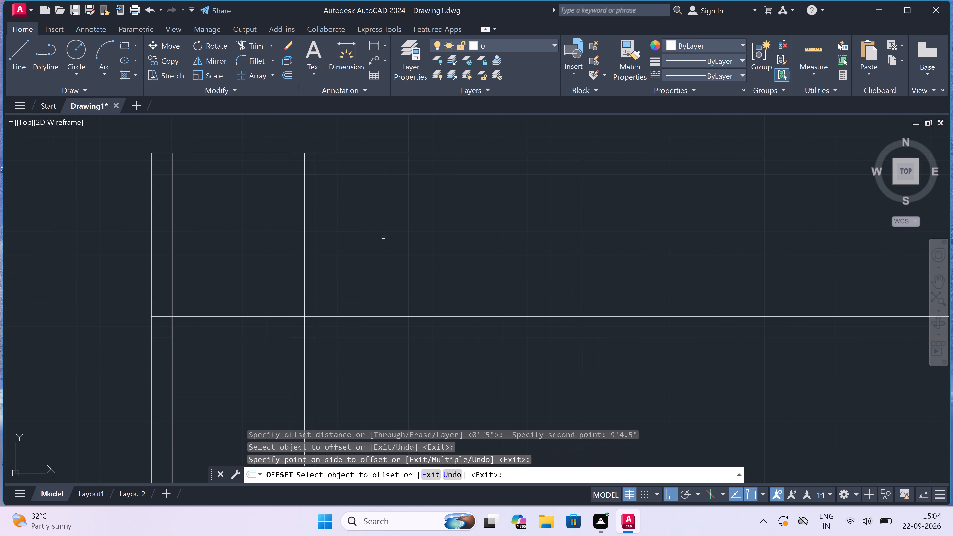
key(Escape)
Offset the rightmost vertical line 9" to the right to form a double-line wall.
key(space)
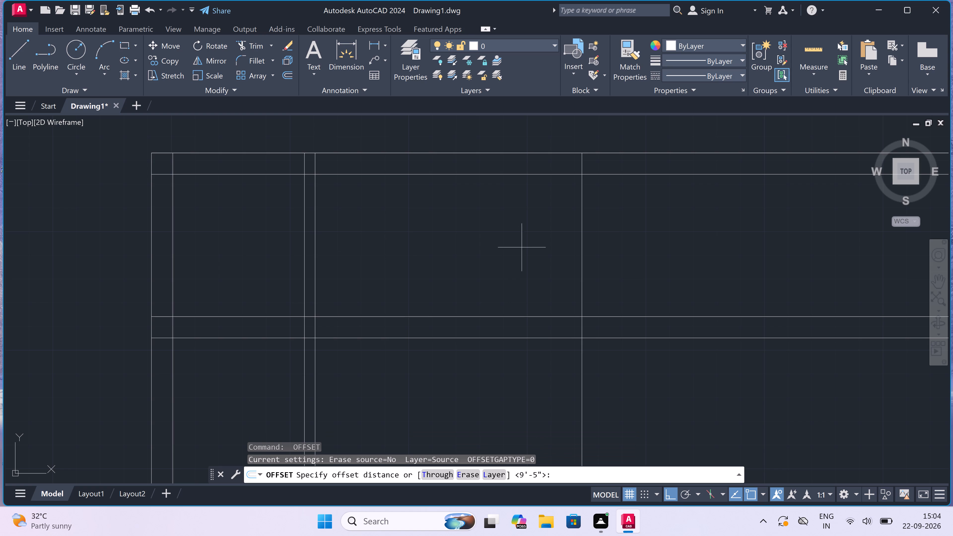
scroll(544, 248, down, 3)
scroll(603, 241, up, 2)
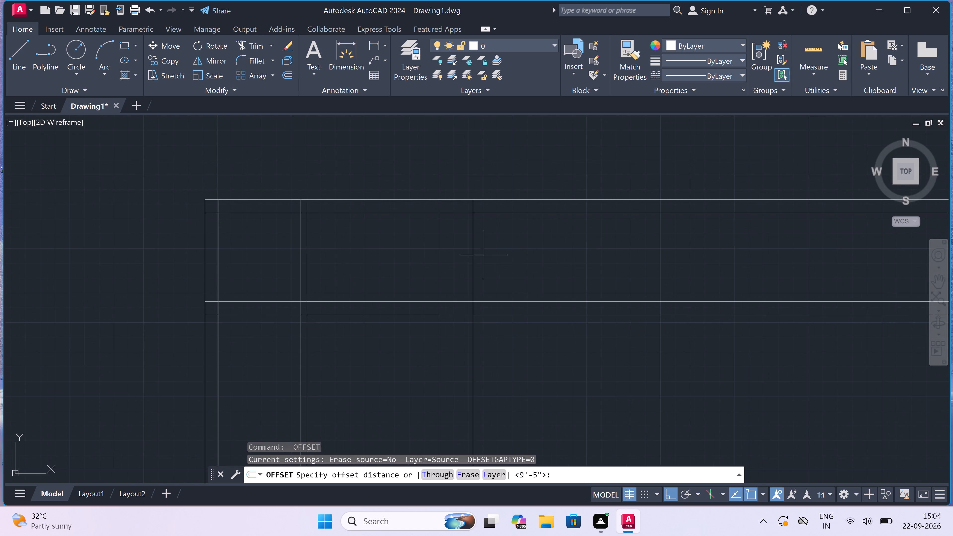
drag(474, 253, 480, 255)
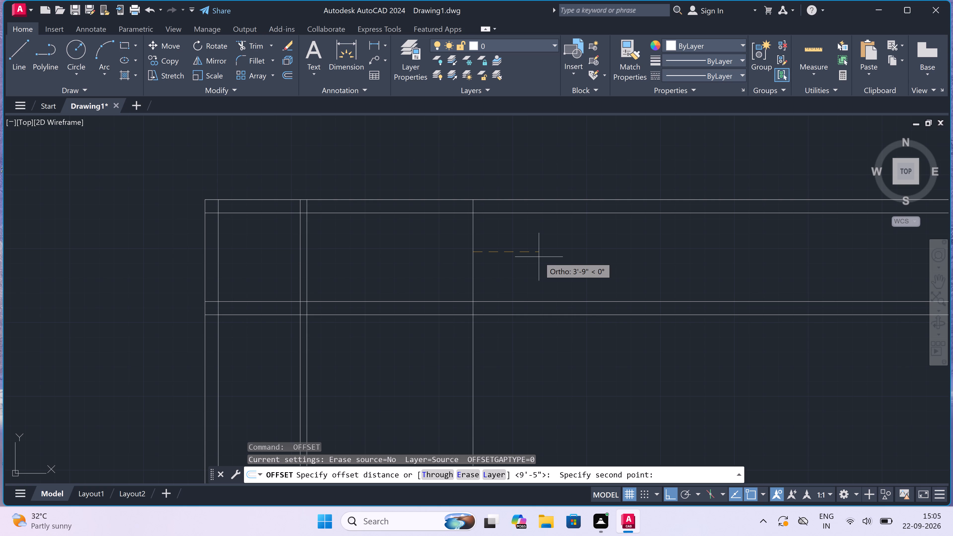
text(9")
key(space)
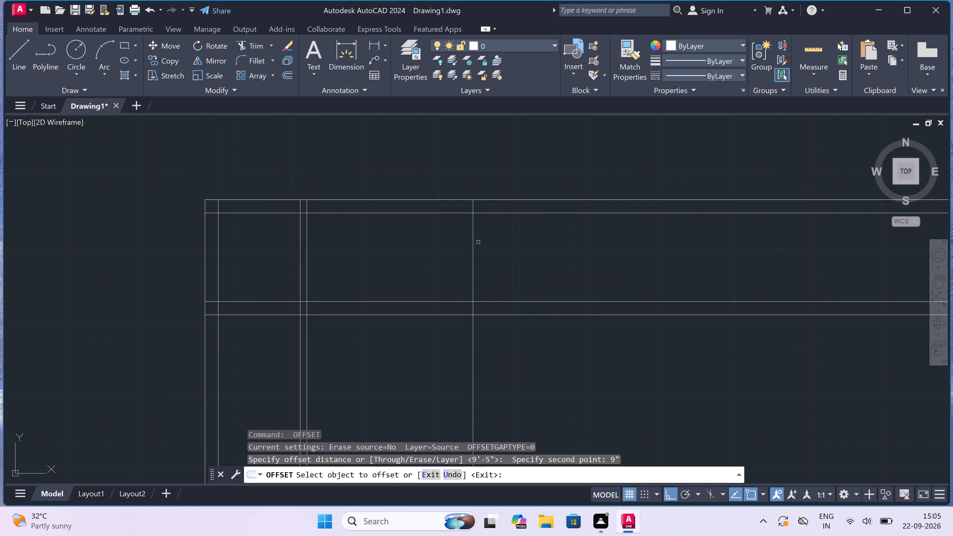
drag(473, 237, 479, 240)
click(492, 246)
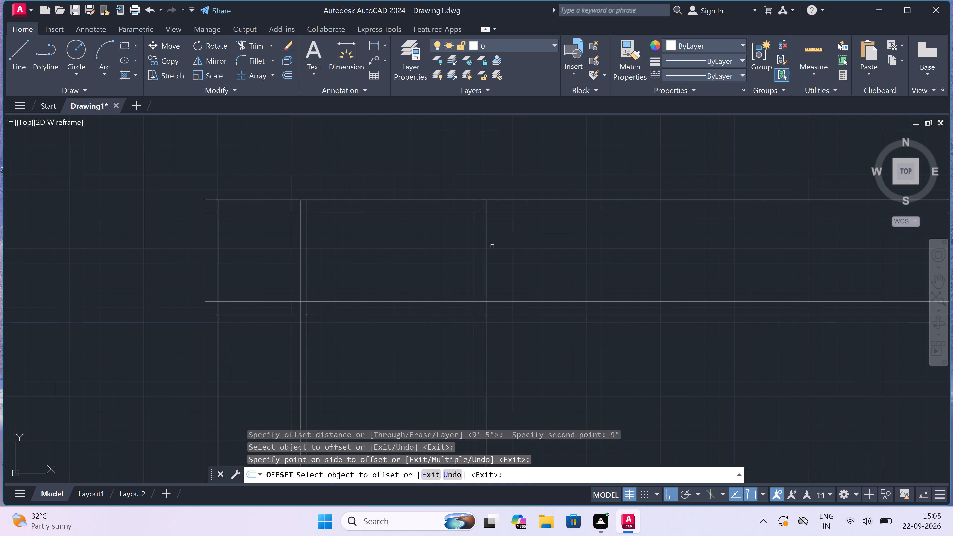
key(Escape)
Offset the right-hand line of the new 9" vertical wall 14' to the right.
key(space)
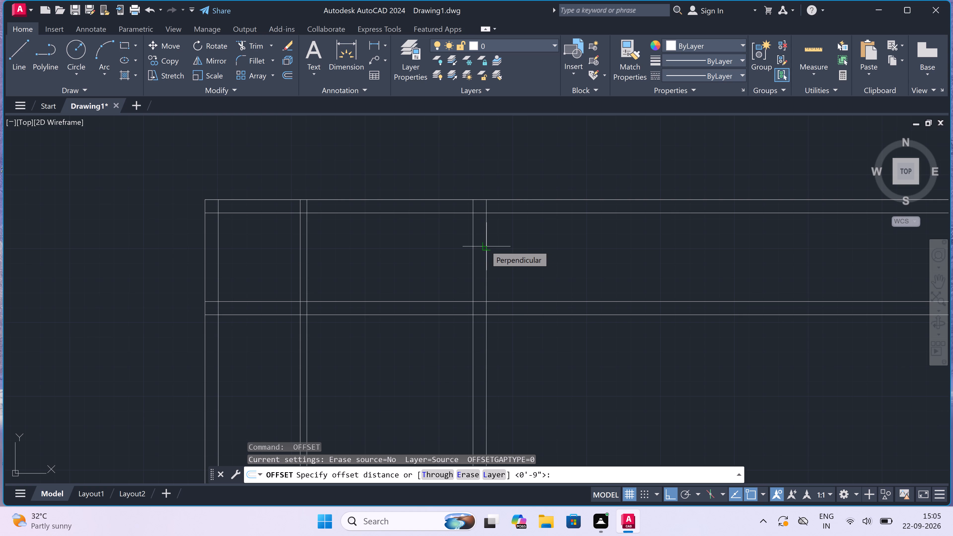
click(485, 245)
key(1)
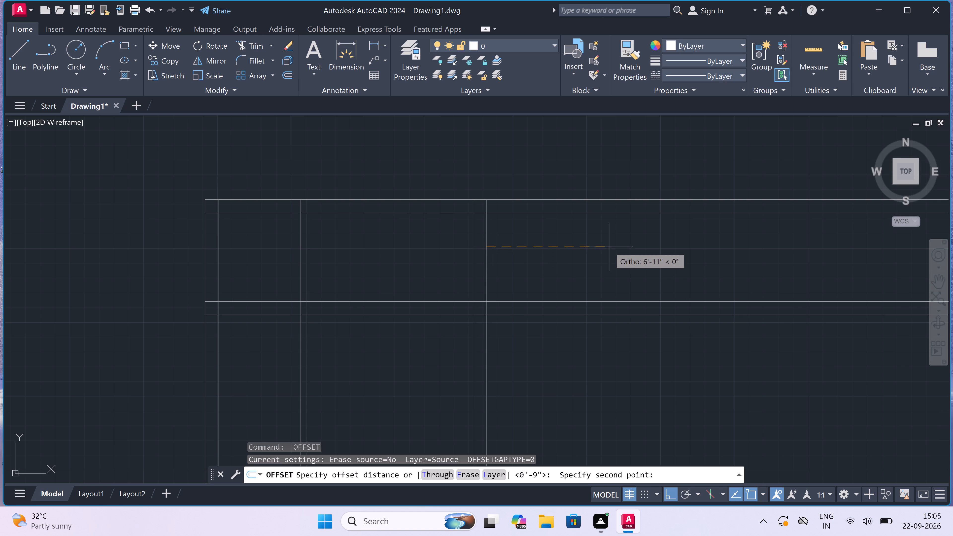
key(4)
key(apostrophe)
key(space)
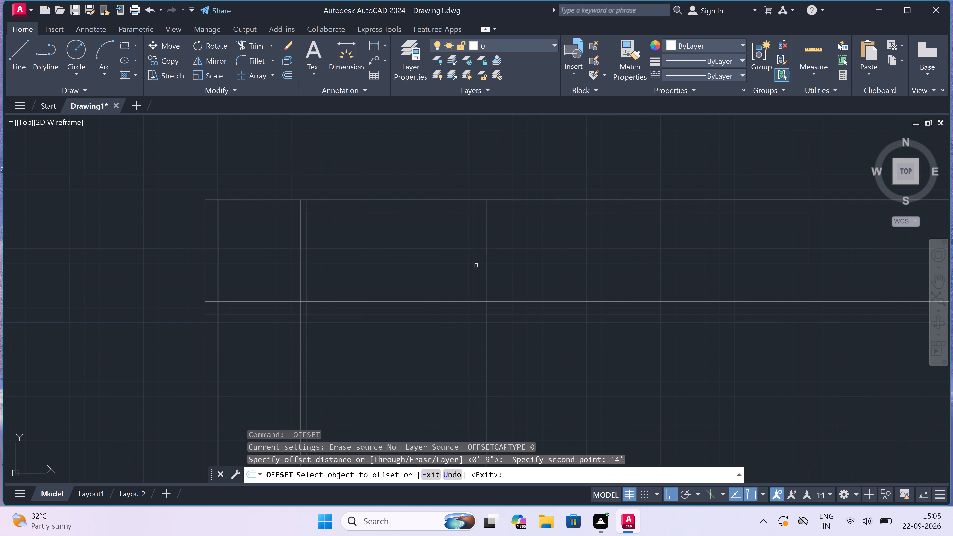
drag(487, 261, 505, 264)
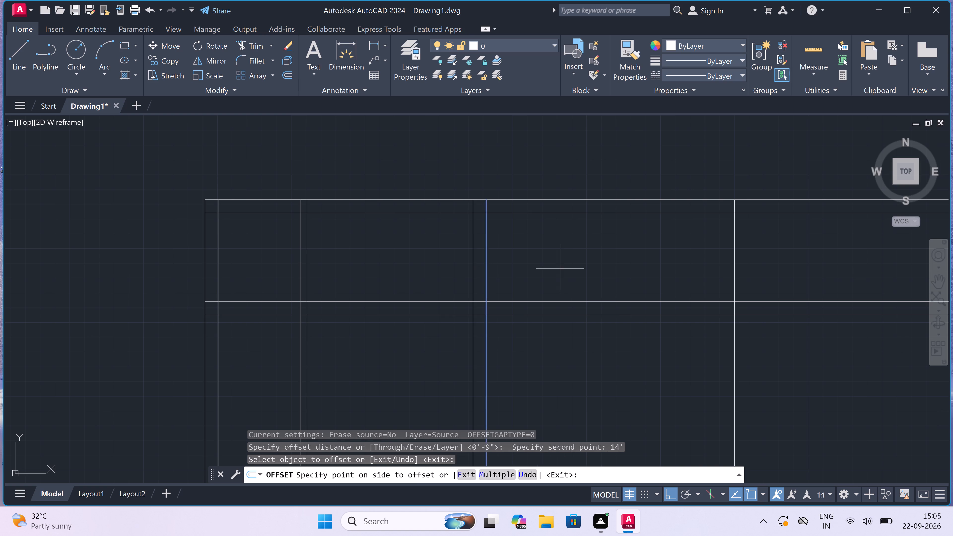
click(585, 268)
scroll(568, 268, down, 6)
scroll(585, 264, up, 2)
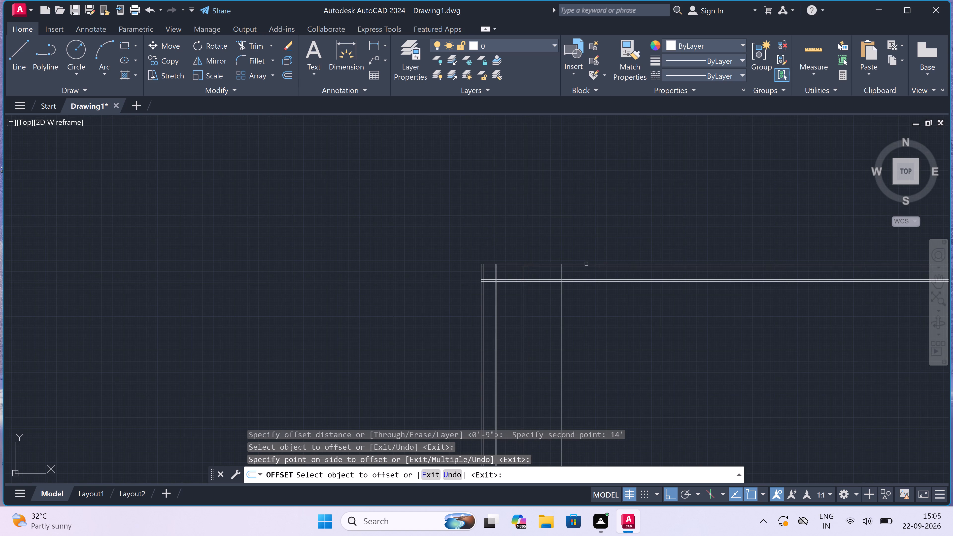
scroll(592, 279, up, 3)
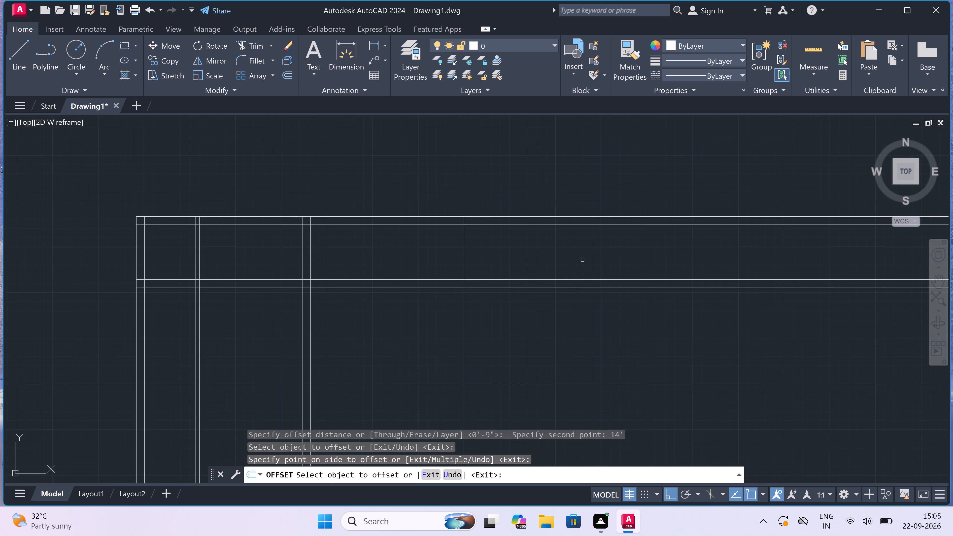
key(Escape)
Offset the rightmost vertical line 9" to the right to form another double-line wall.
key(space)
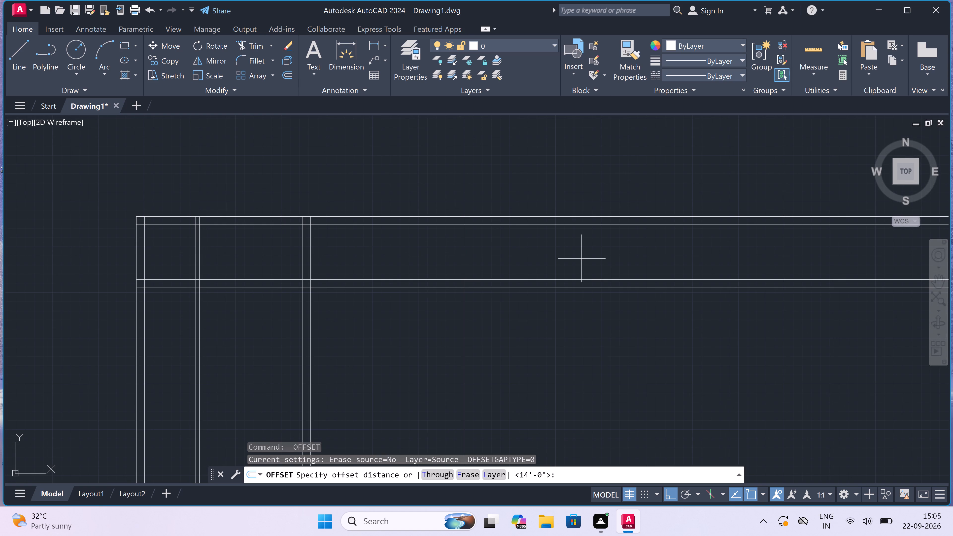
click(466, 242)
text(9")
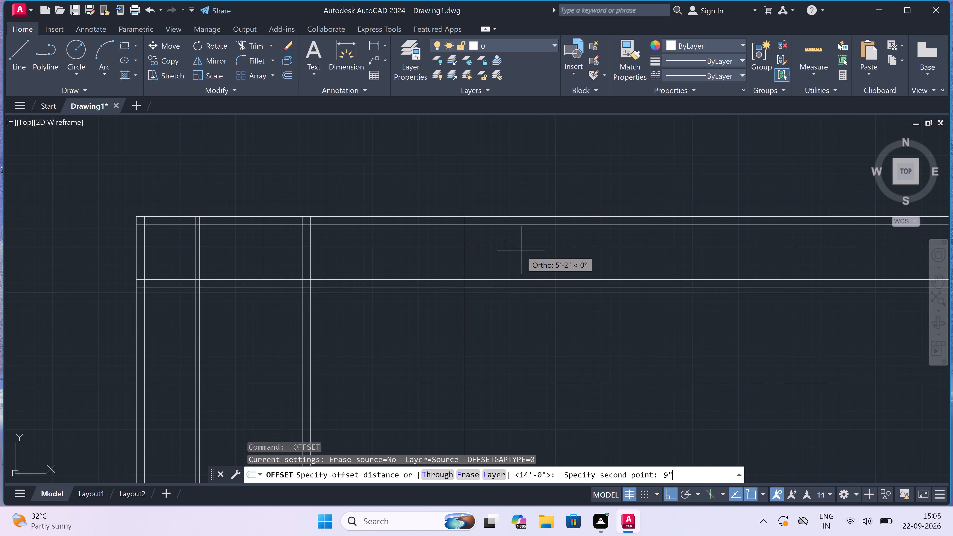
key(space)
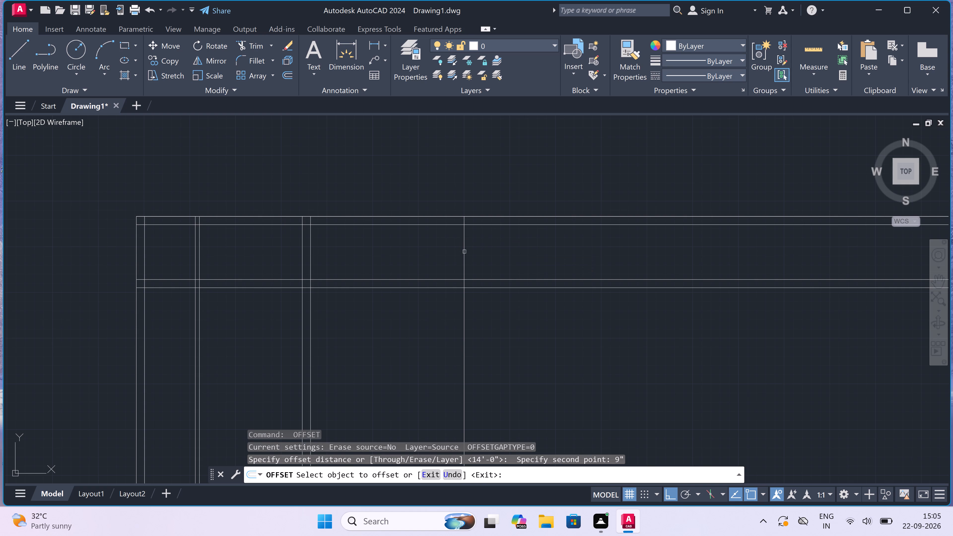
drag(464, 252, 473, 250)
click(477, 249)
key(Escape)
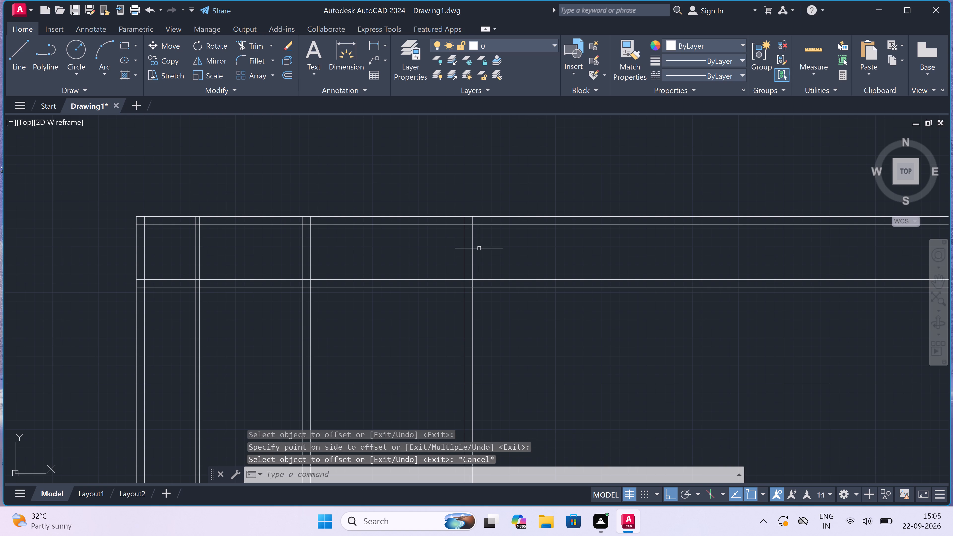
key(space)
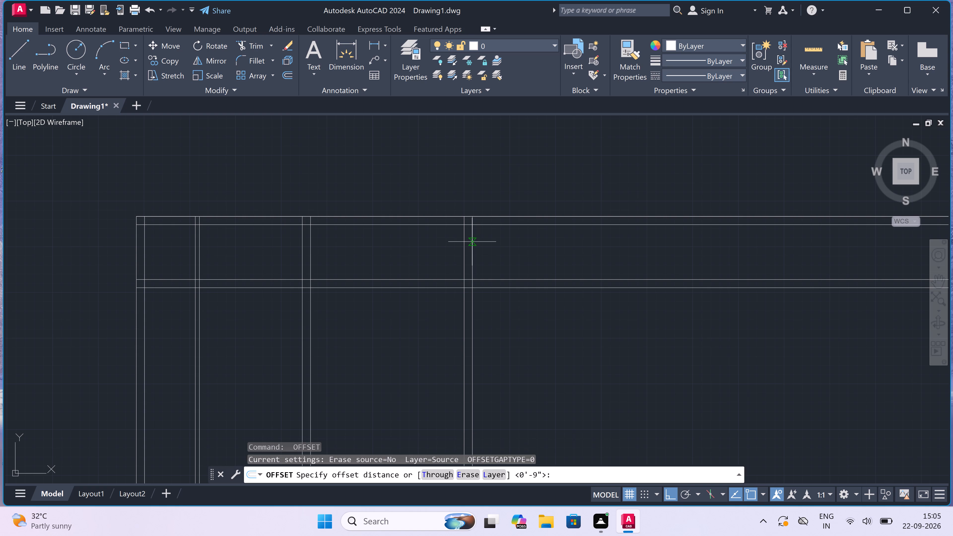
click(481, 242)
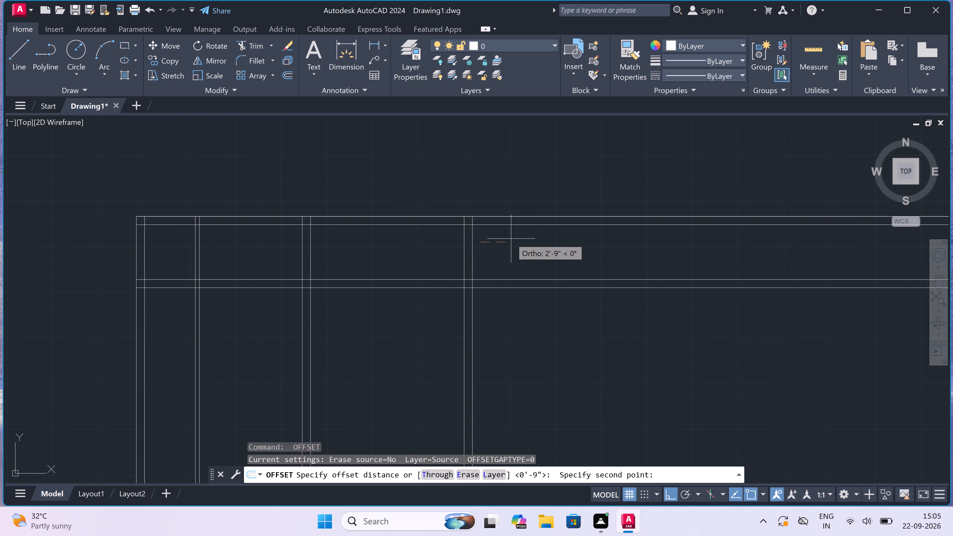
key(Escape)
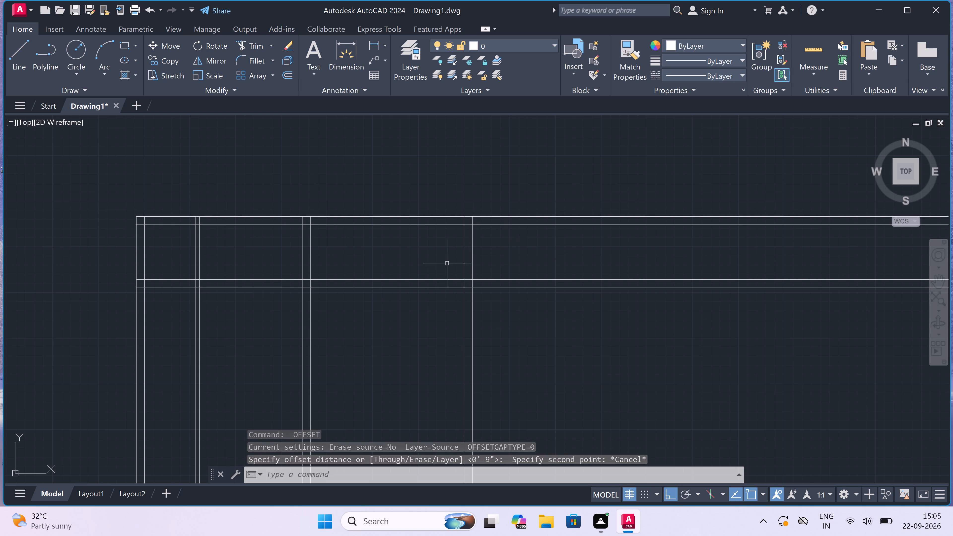
Offset the right-hand line of the rightmost 9" wall 5'6" to the right.
key(space)
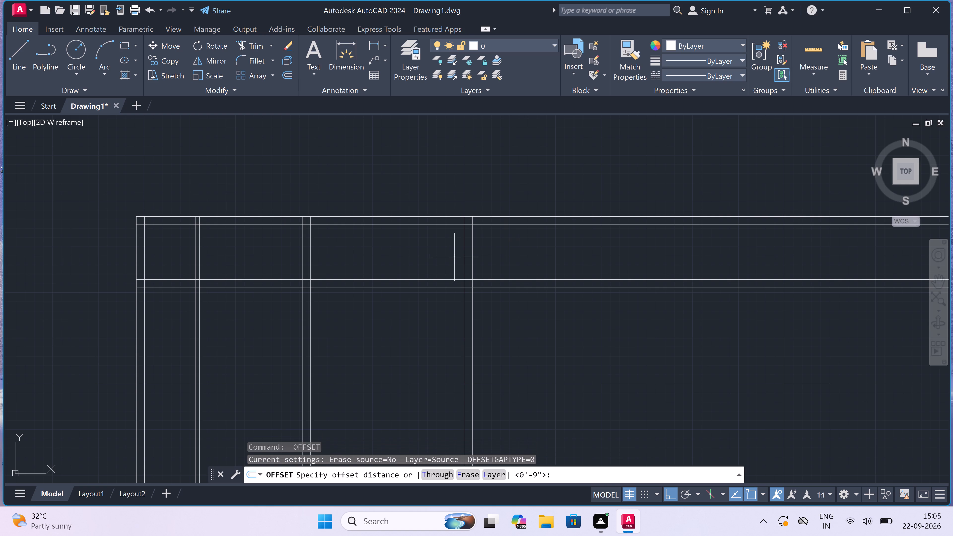
click(470, 267)
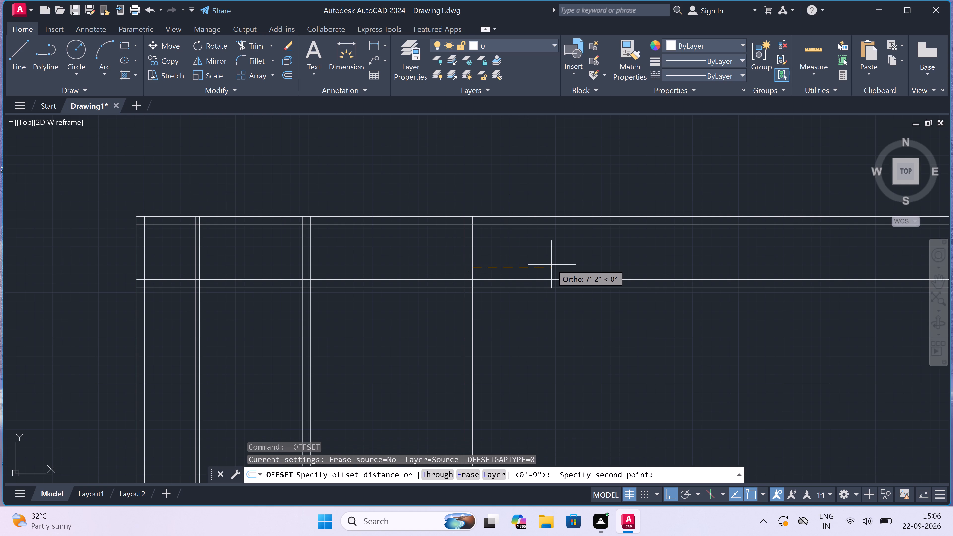
text(5')
key(6)
text(")
key(space)
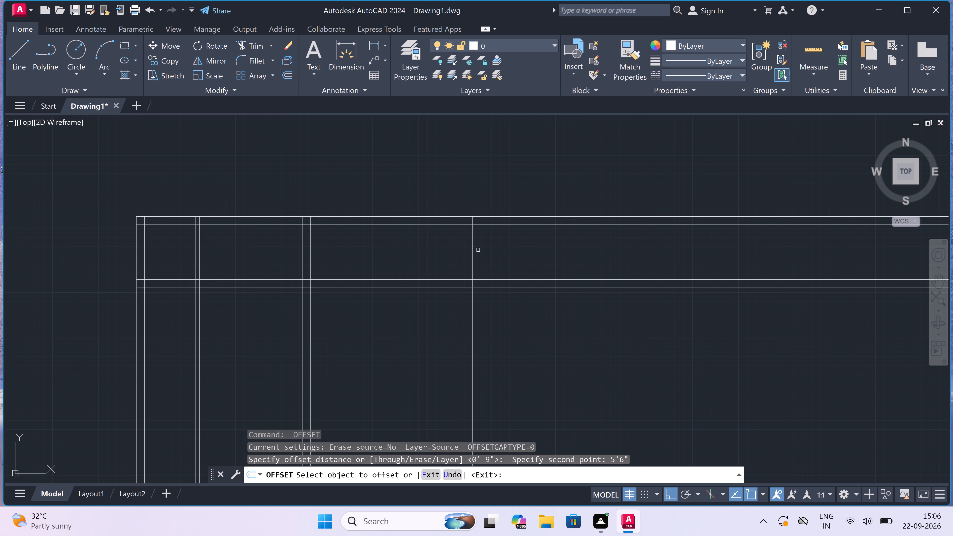
click(473, 245)
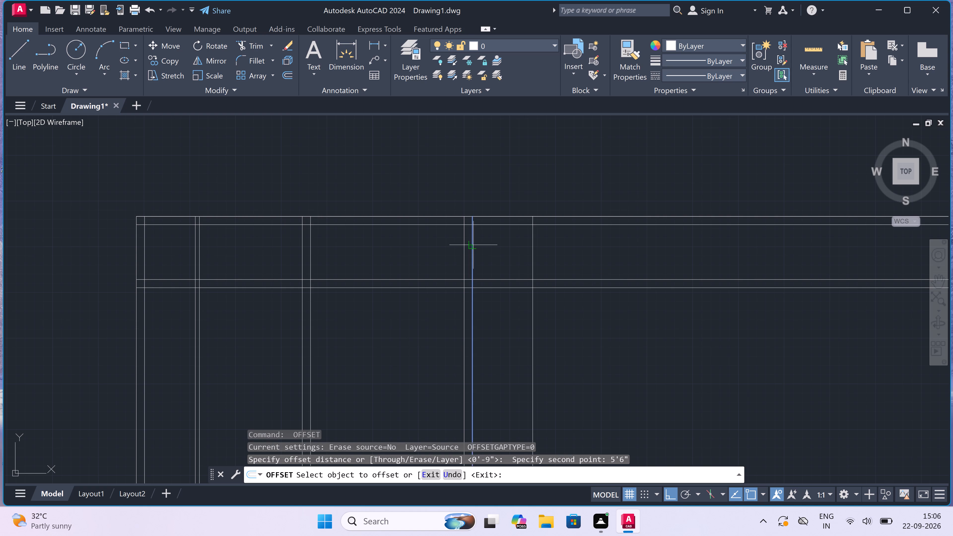
click(494, 245)
scroll(494, 245, down, 2)
scroll(528, 237, up, 3)
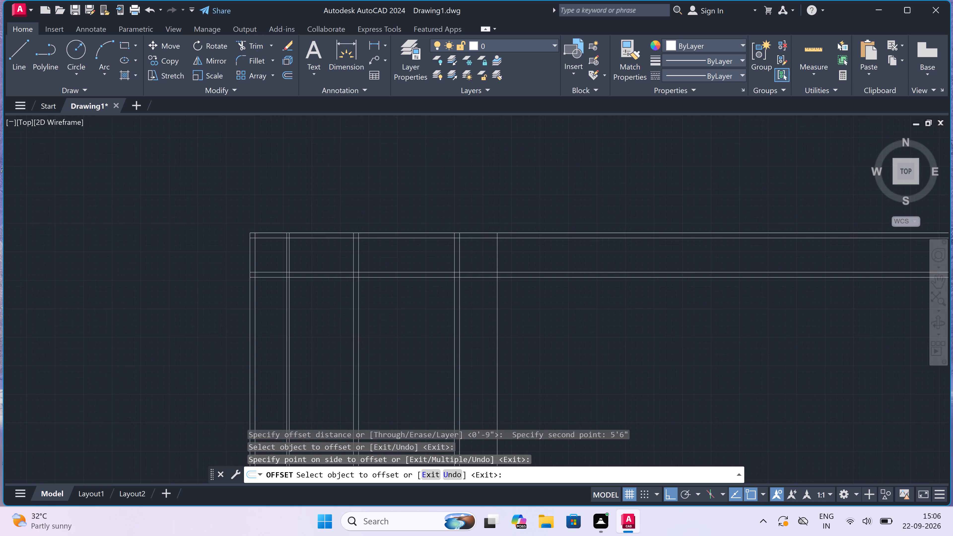
scroll(514, 266, down, 1)
key(Escape)
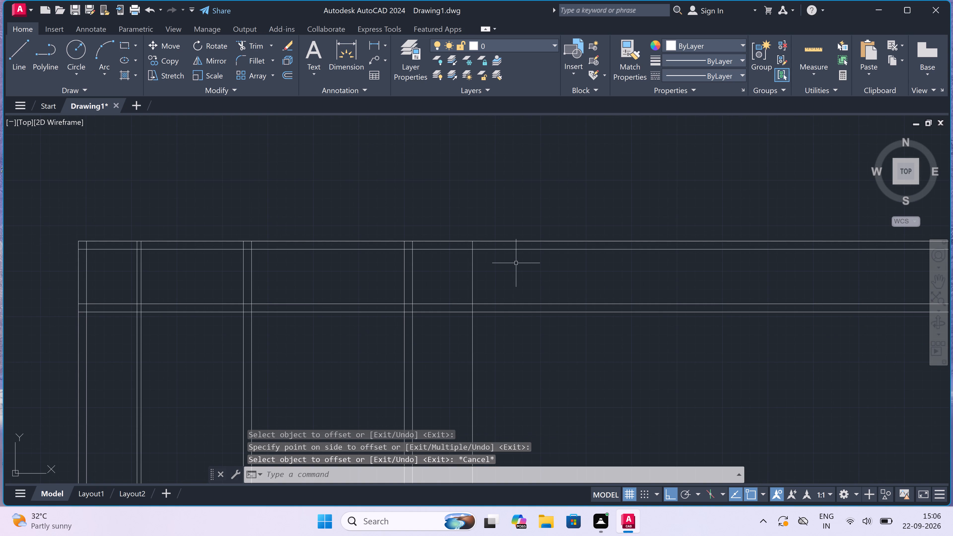
Offset the rightmost vertical line 4.5" to the right to form a thin partition wall.
key(space)
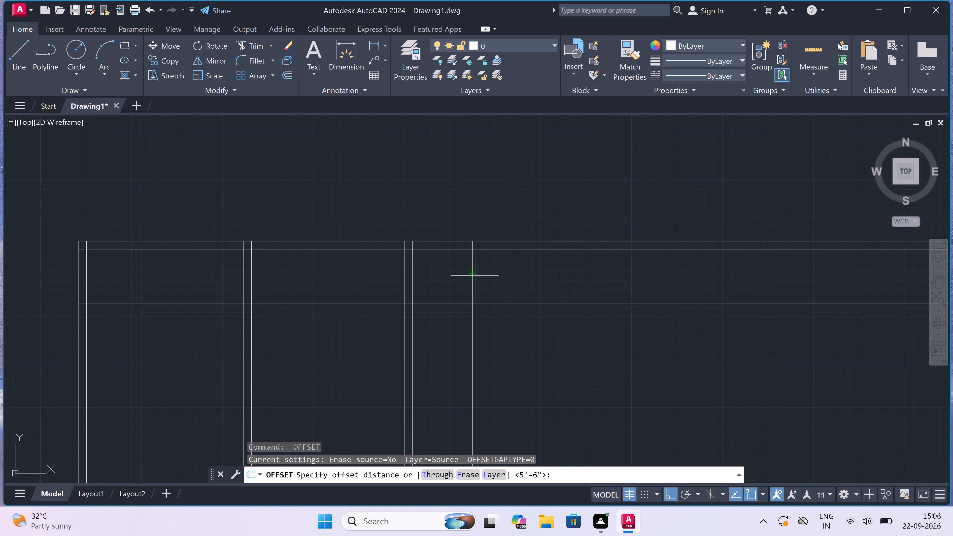
click(470, 271)
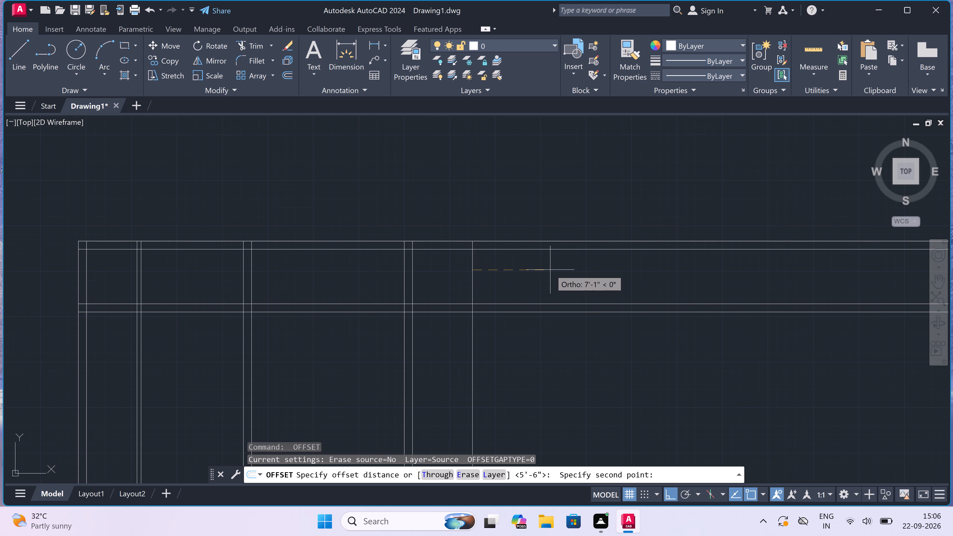
text(4.5)
text(")
key(space)
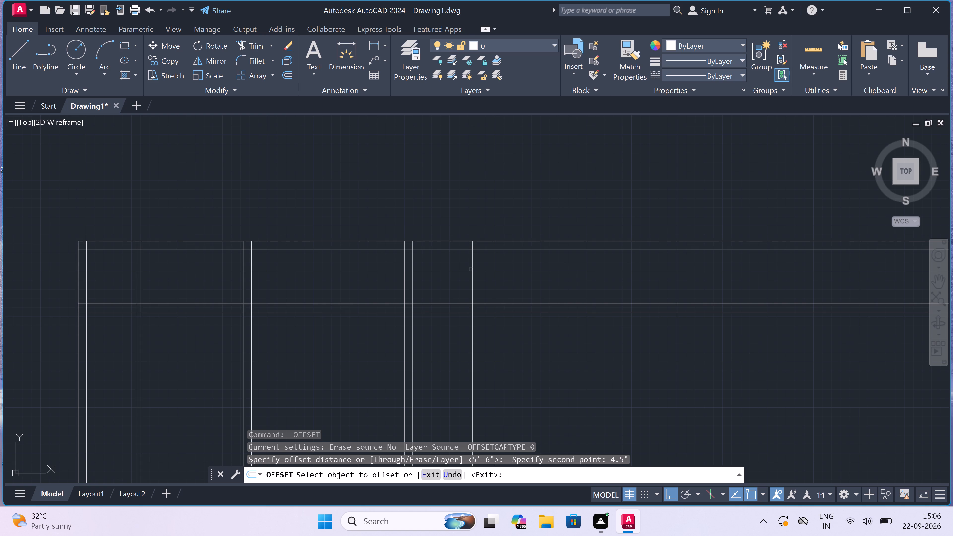
drag(473, 269, 476, 269)
click(488, 271)
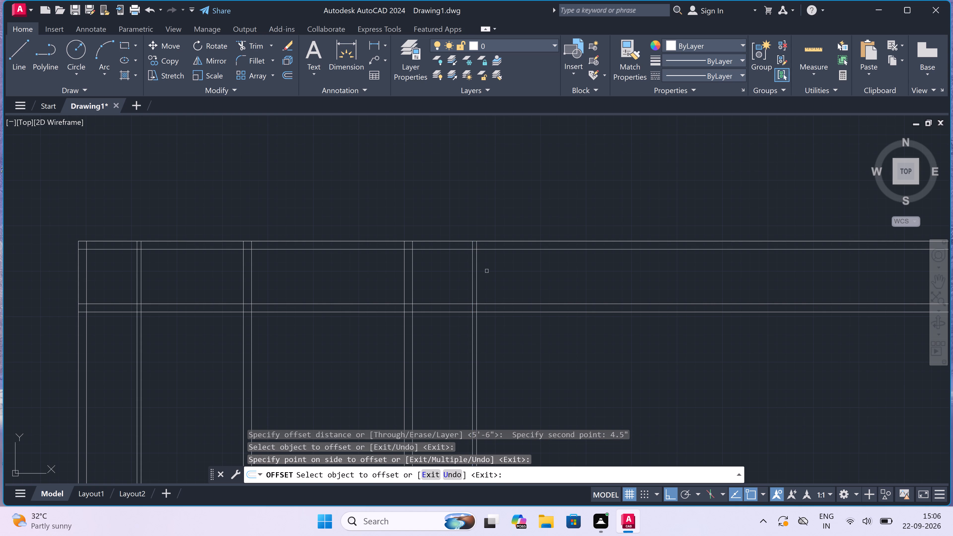
key(Escape)
Offset the right-hand line of the rightmost 4.5" partition 8'10.5" to the right.
key(space)
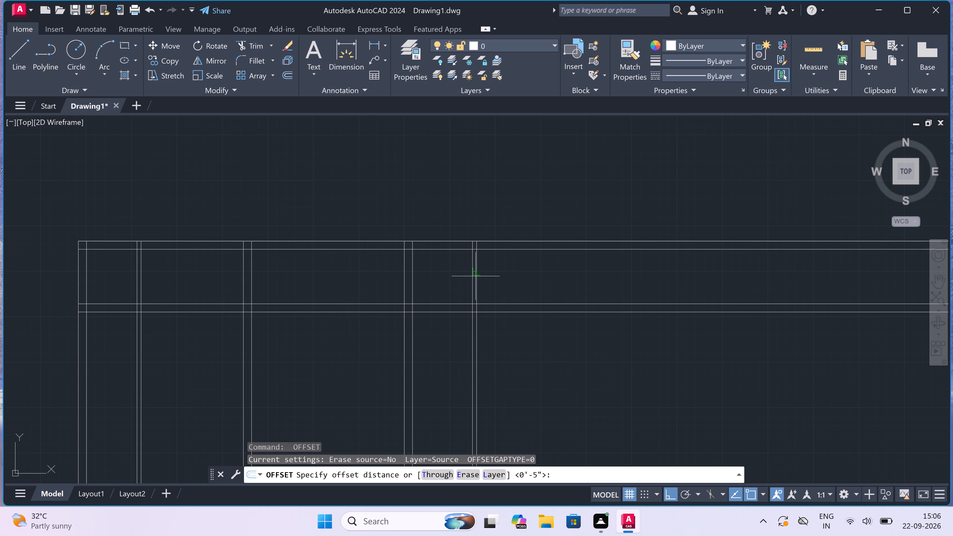
click(476, 272)
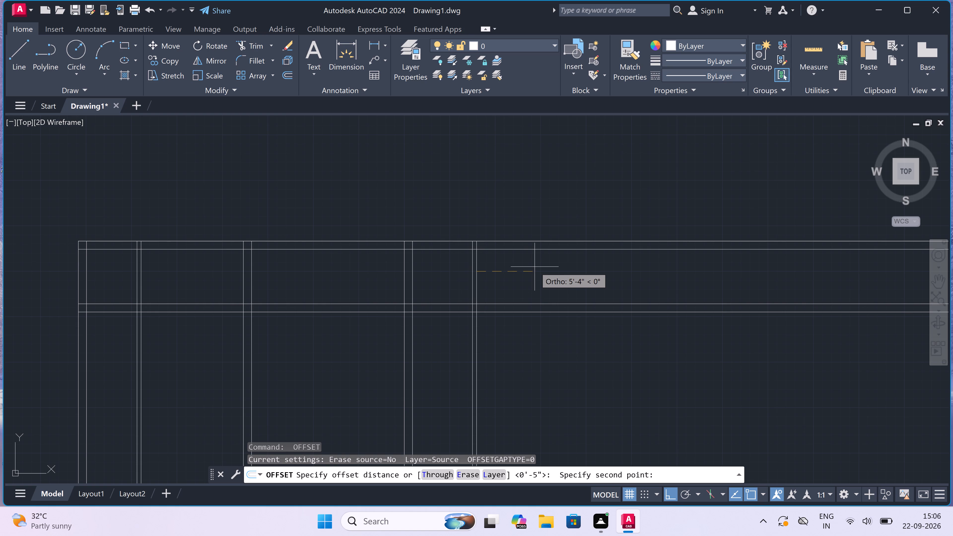
text(8')
text(10.)
key(5)
text(")
key(space)
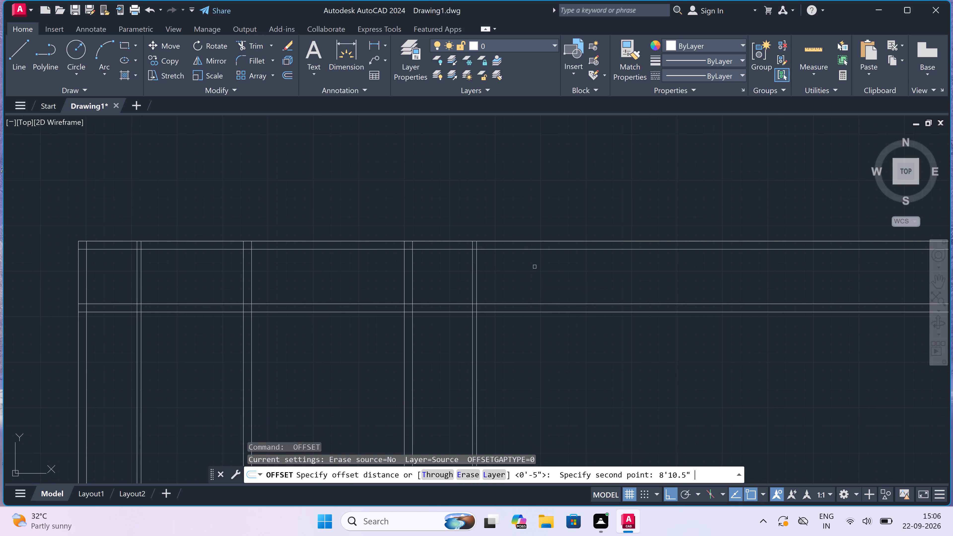
click(477, 264)
click(510, 266)
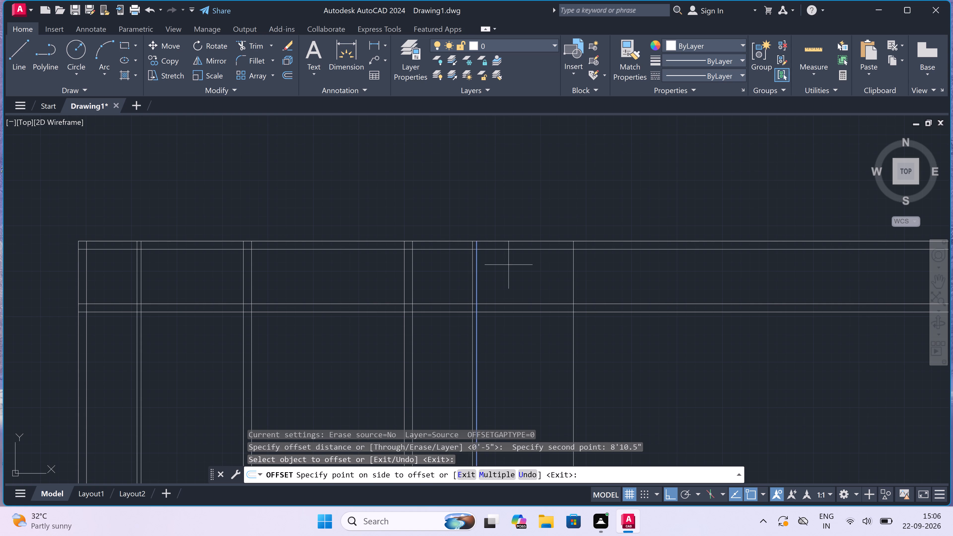
key(Escape)
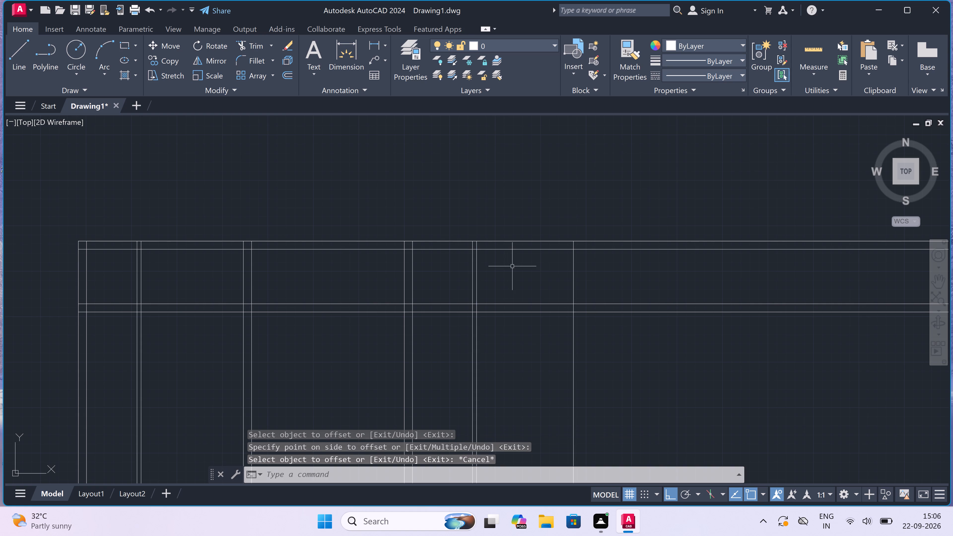
Offset the rightmost vertical line 9" to the right to form the outer right wall.
key(space)
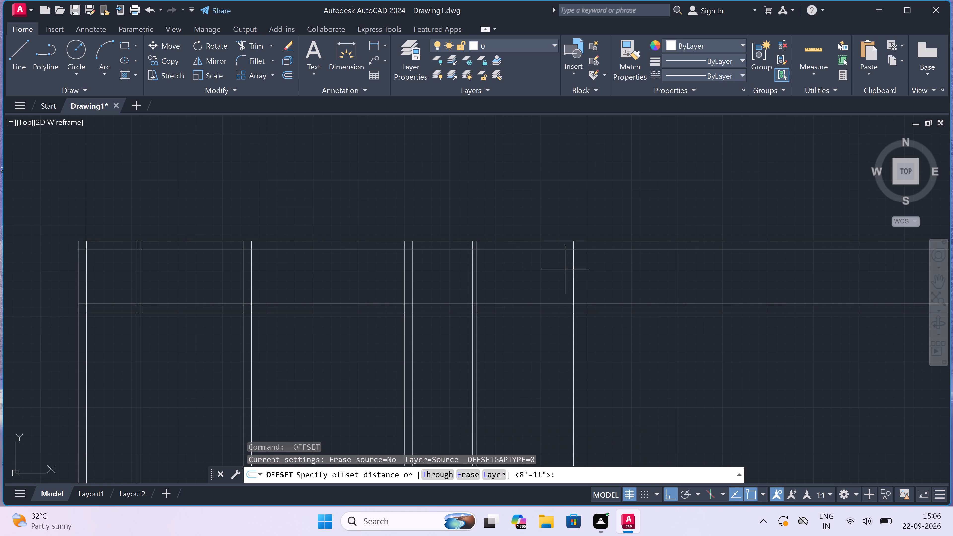
click(570, 266)
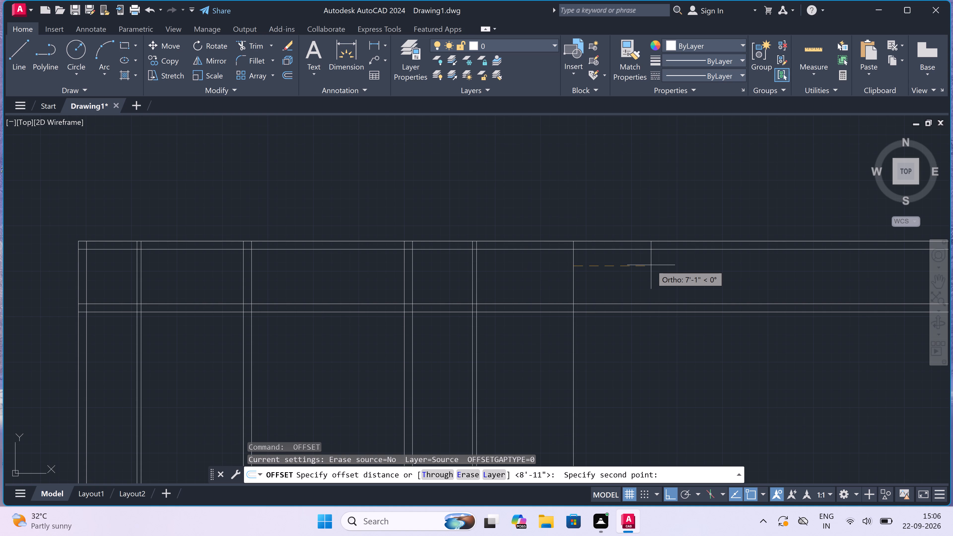
text(9")
key(space)
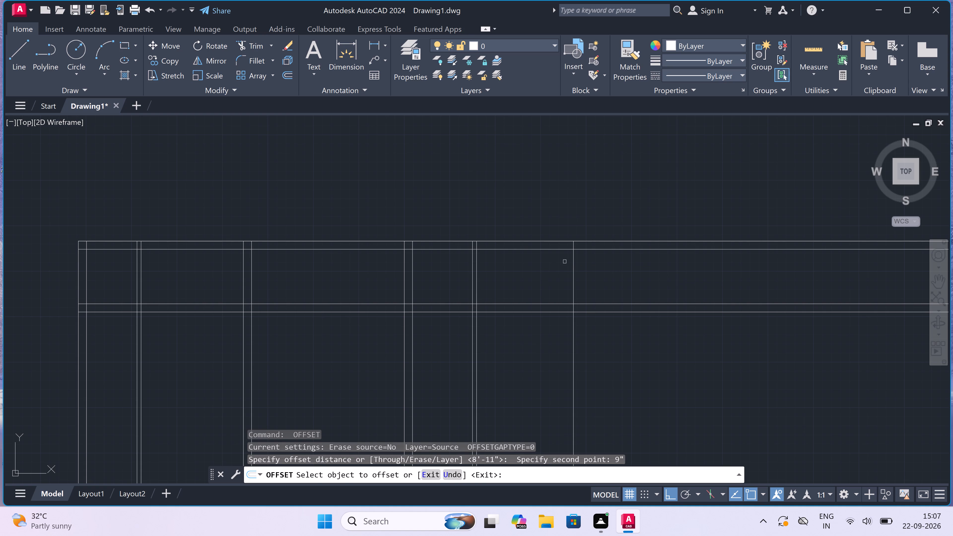
drag(574, 263, 579, 265)
click(597, 266)
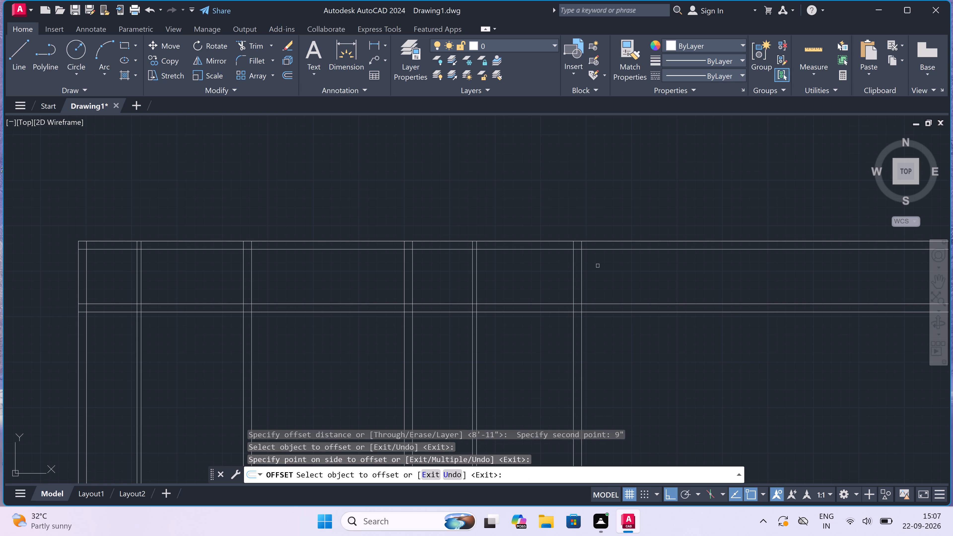
key(Escape)
Trim off all four horizontal wall lines that extend beyond the outer line of the right wall.
text(tr)
key(space)
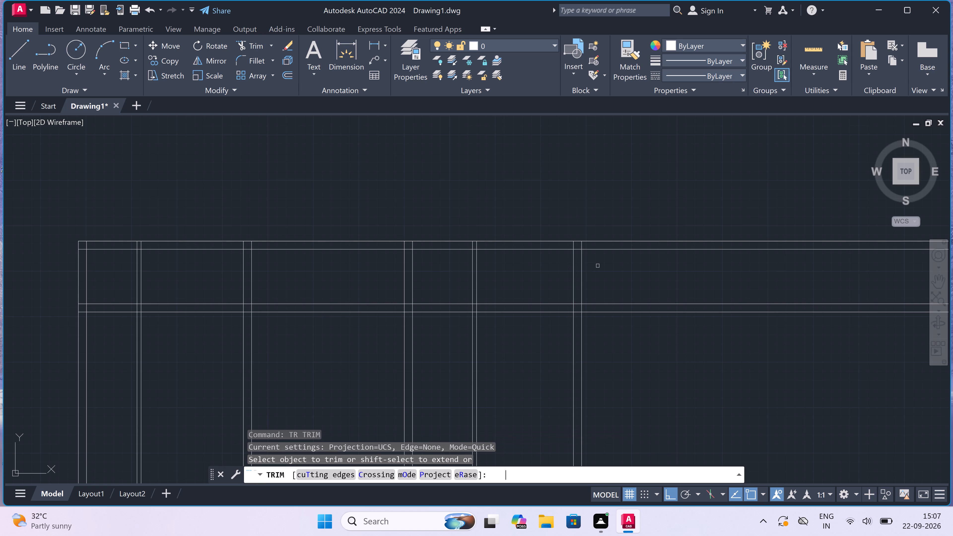
click(595, 205)
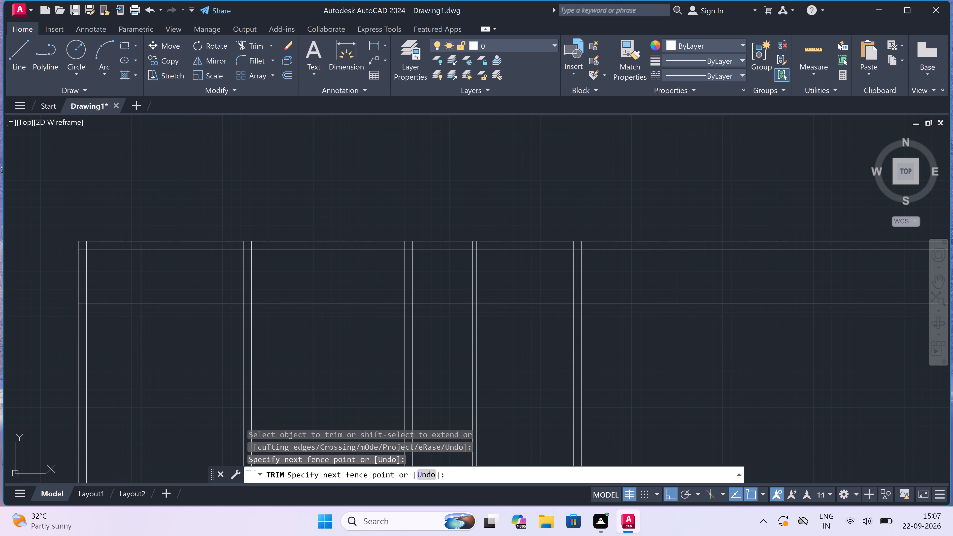
click(612, 363)
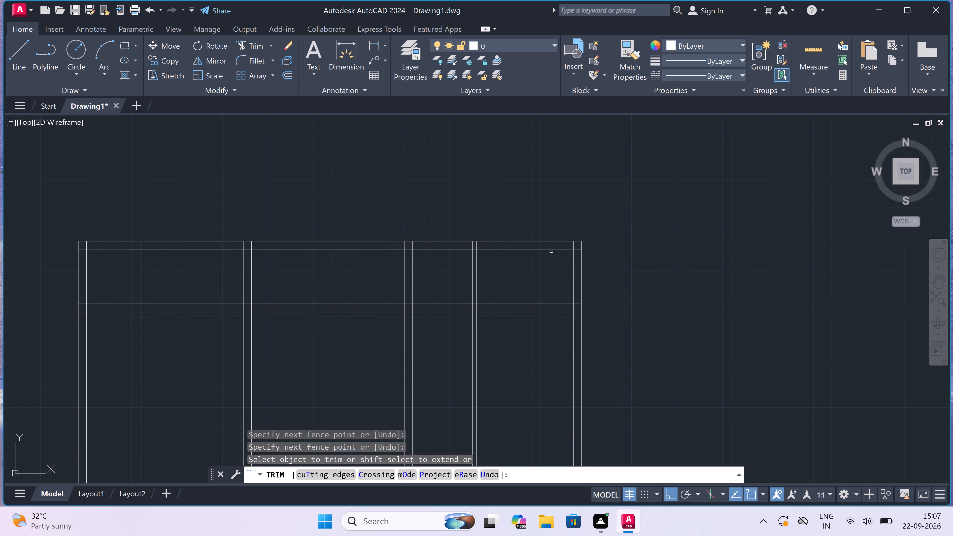
Trim the two overlapping inner line stubs at the plan's top-right corner to form a clean wall corner.
scroll(576, 243, up, 4)
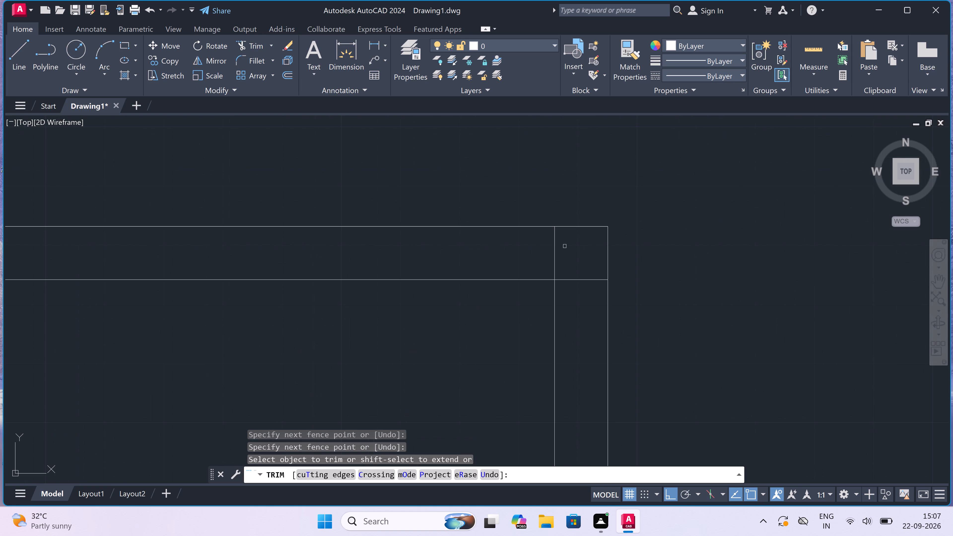
click(555, 248)
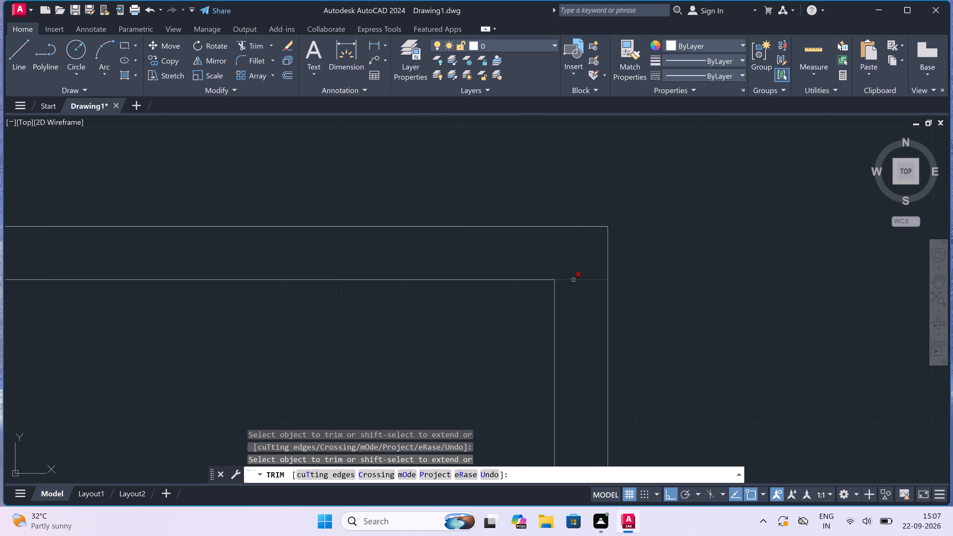
click(574, 280)
Trim the crossing lines where the second horizontal wall meets the outer right wall to open the T-junction.
scroll(571, 272, down, 7)
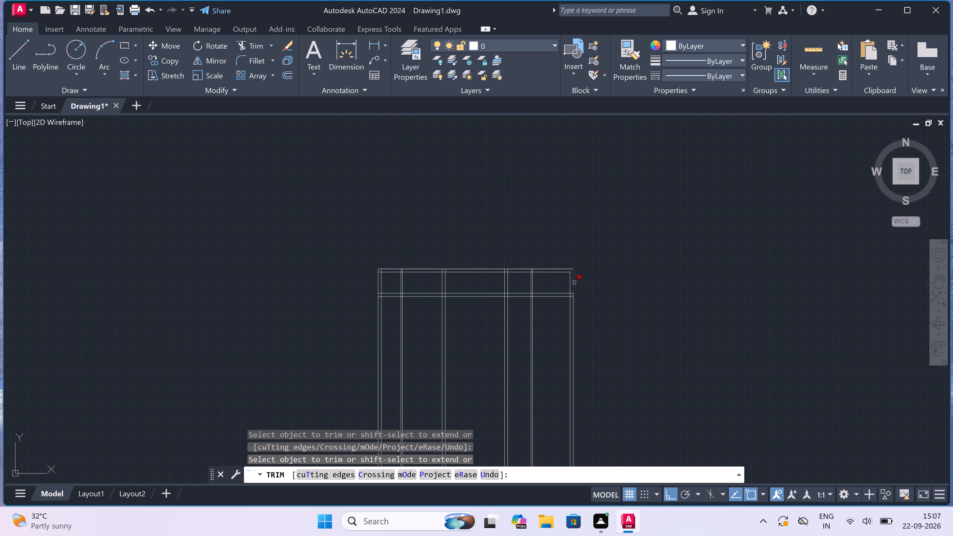
scroll(577, 293, up, 4)
scroll(528, 325, up, 2)
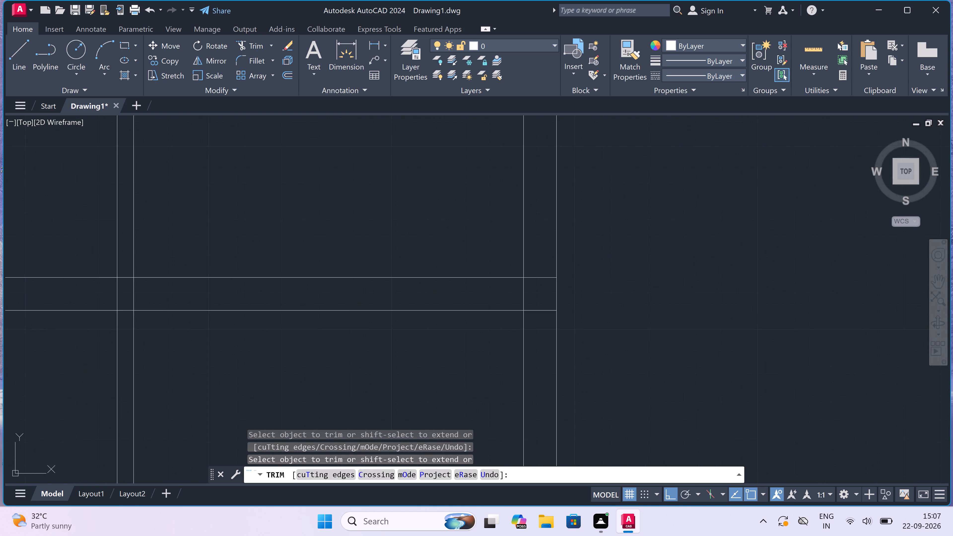
drag(529, 324, 530, 318)
click(539, 232)
scroll(540, 236, down, 2)
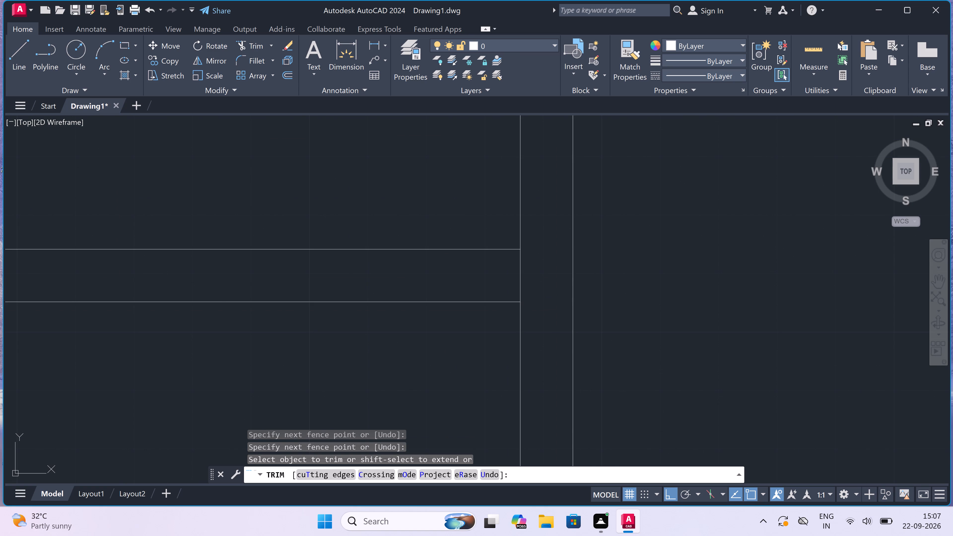
scroll(536, 247, up, 3)
click(511, 267)
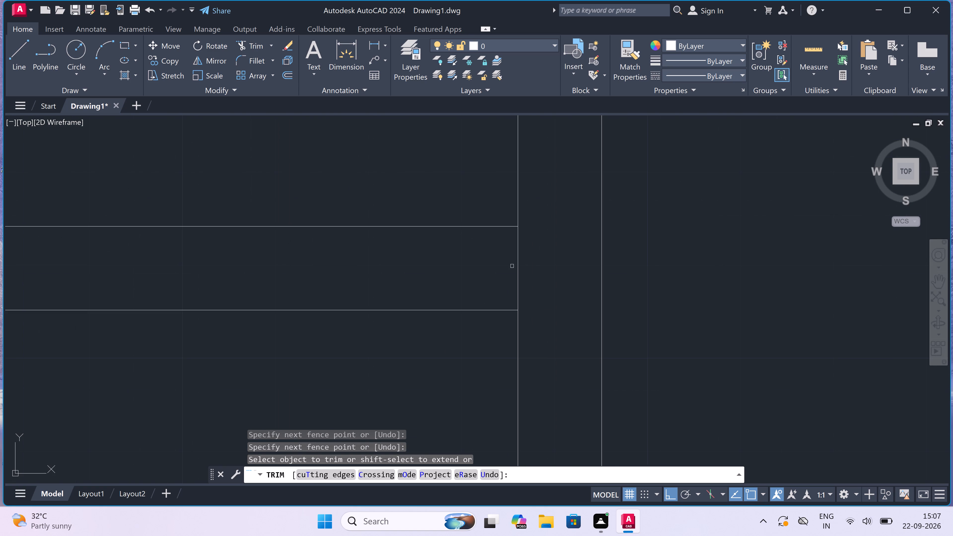
click(532, 264)
Trim the rightmost partition's lines inside the top wall and the wall's inner line between them to open the junction.
scroll(529, 256, down, 5)
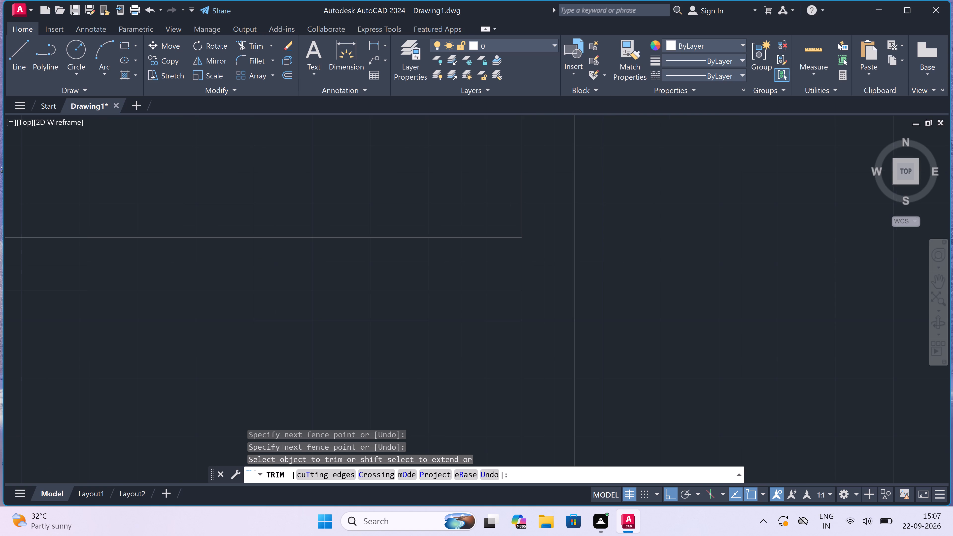
scroll(526, 260, down, 3)
scroll(482, 240, up, 3)
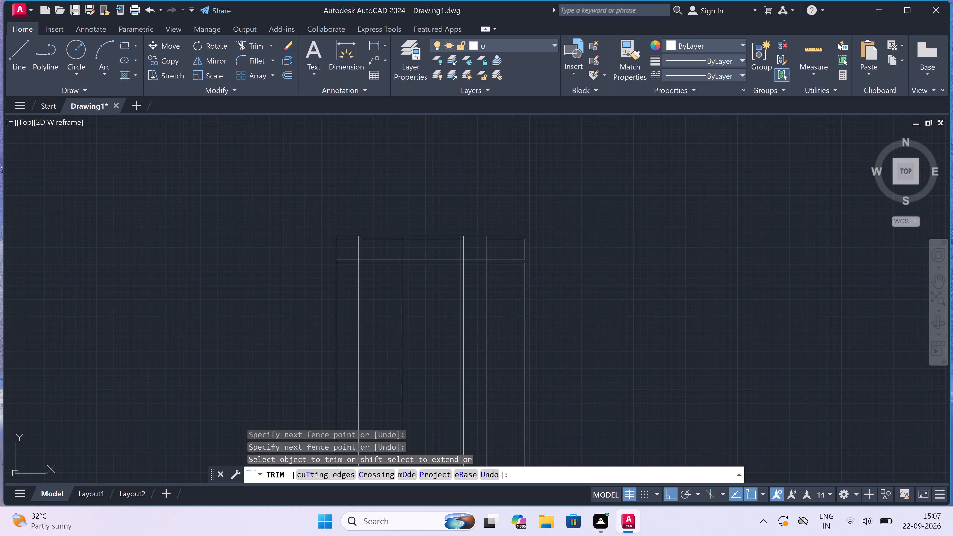
scroll(482, 240, up, 4)
drag(495, 229, 507, 231)
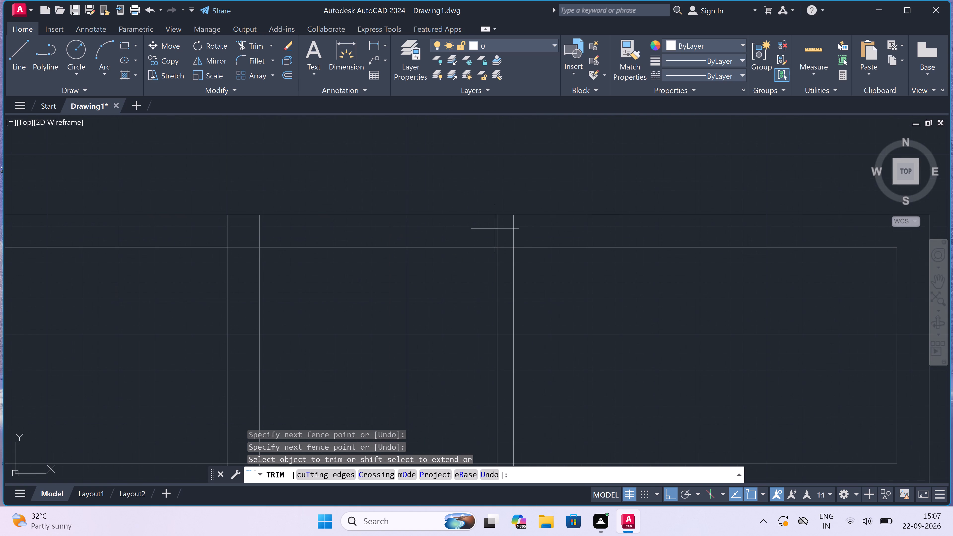
click(524, 230)
click(497, 227)
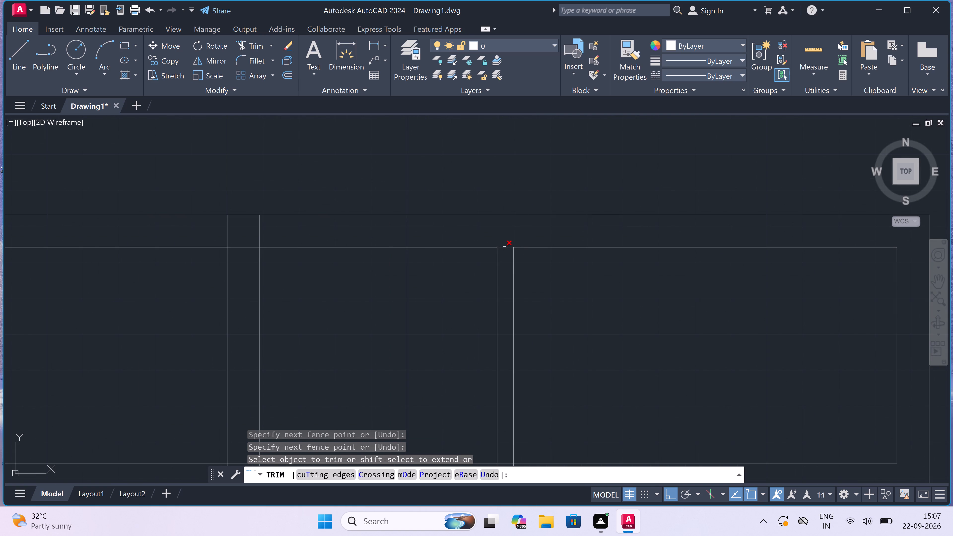
click(504, 248)
Trim the rightmost partition's lines through the second horizontal wall, and that wall's upper line between them.
scroll(504, 248, down, 3)
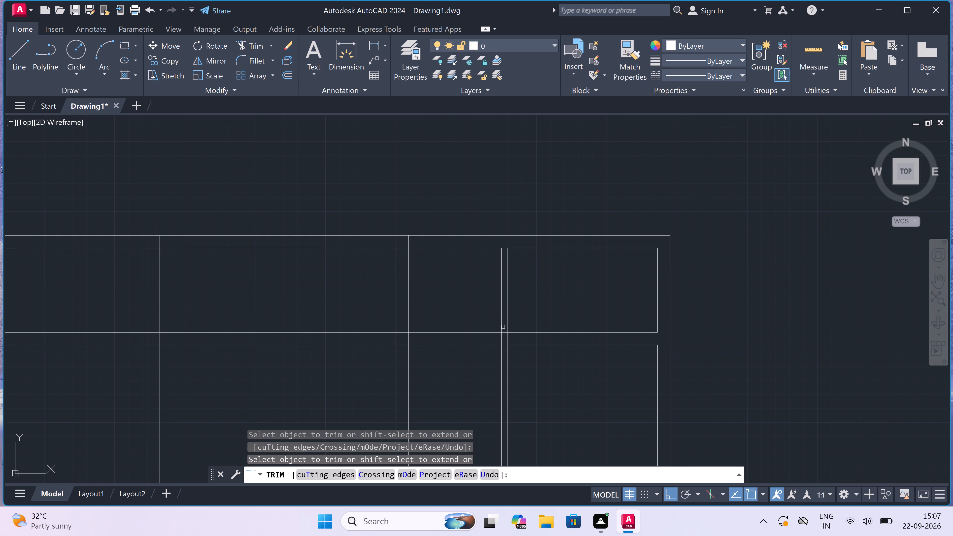
scroll(504, 336, up, 3)
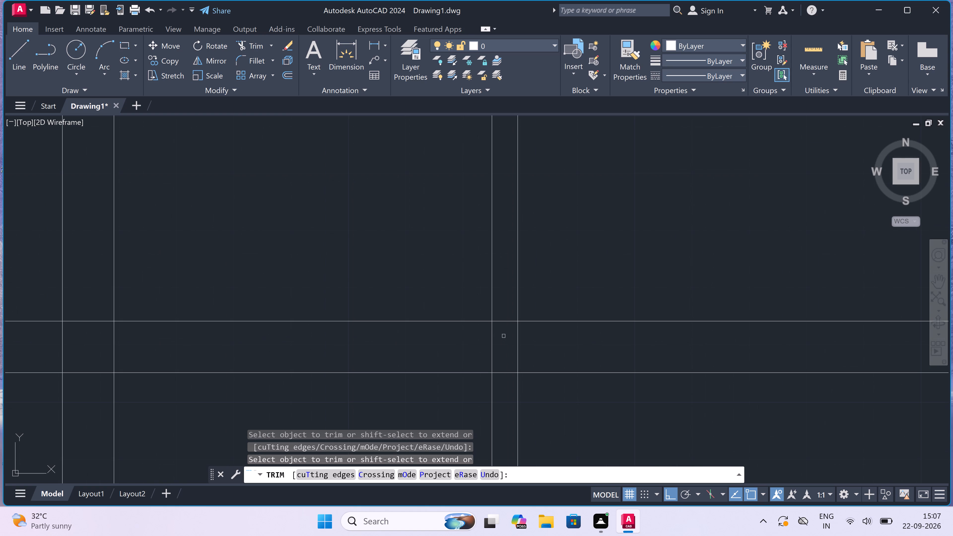
click(473, 338)
click(556, 333)
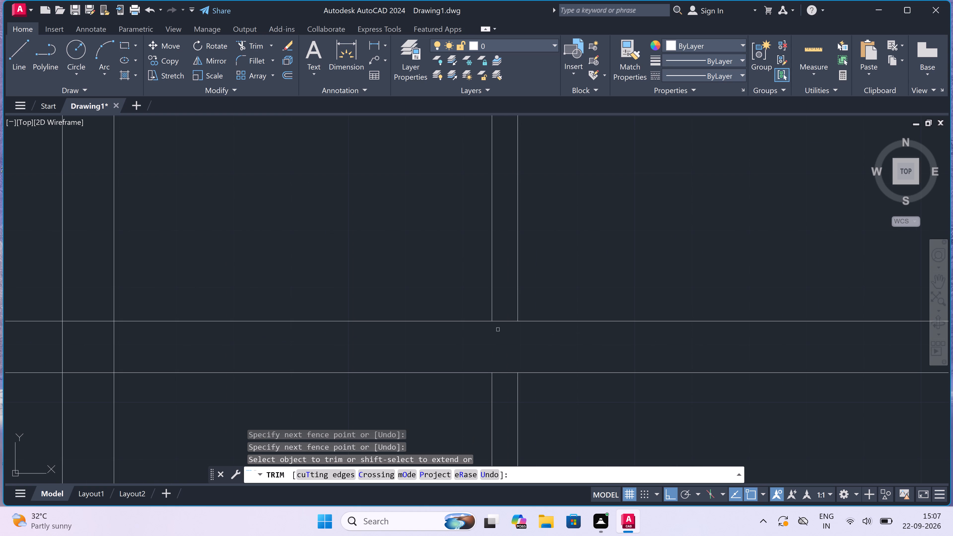
click(501, 326)
click(504, 298)
Trim away the rightmost partition's two lines below the second horizontal wall.
scroll(502, 301, down, 2)
click(496, 370)
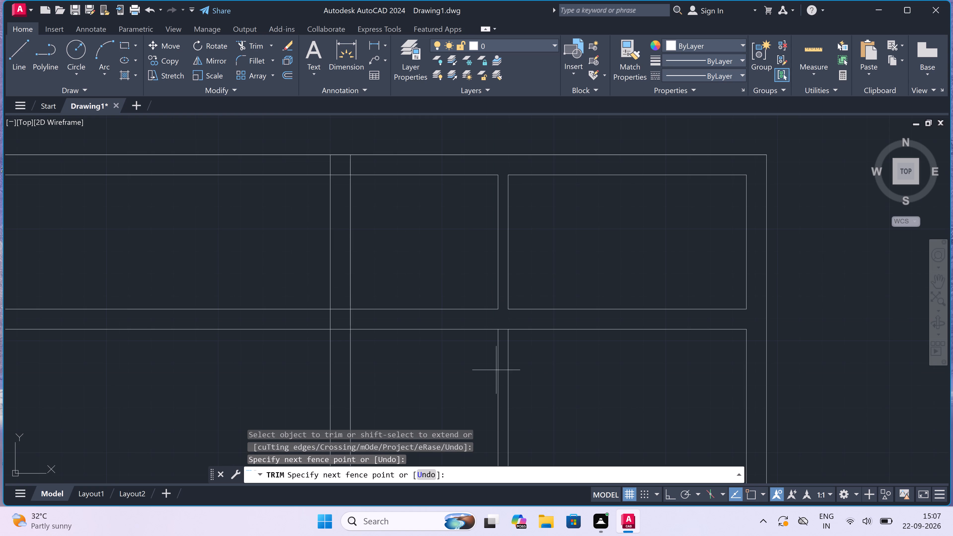
click(538, 368)
key(Escape)
Draw a line 4.5" down from the top-right room's lower-left corner, across to the right wall's inner face, and up to the room's lower-right corner.
scroll(536, 366, down, 2)
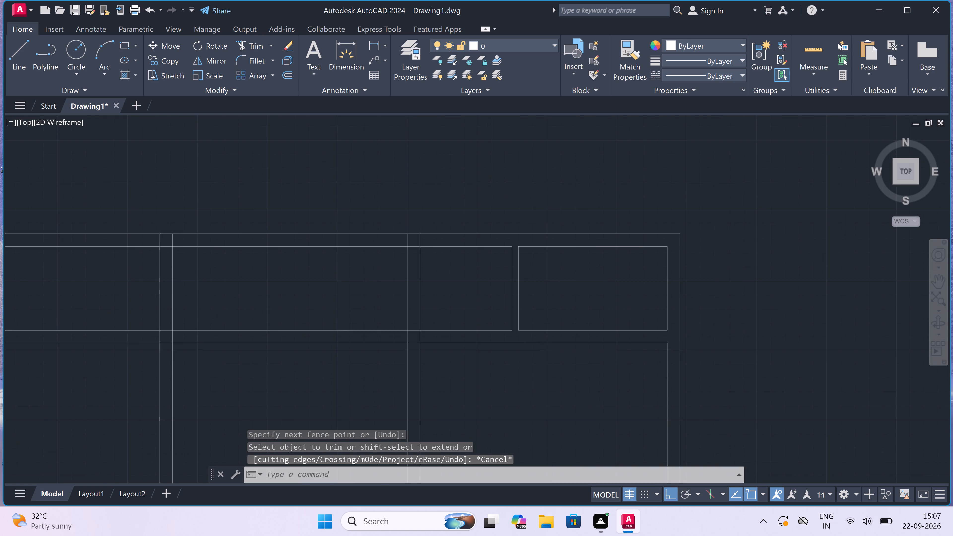
scroll(576, 347, up, 1)
key(l)
key(space)
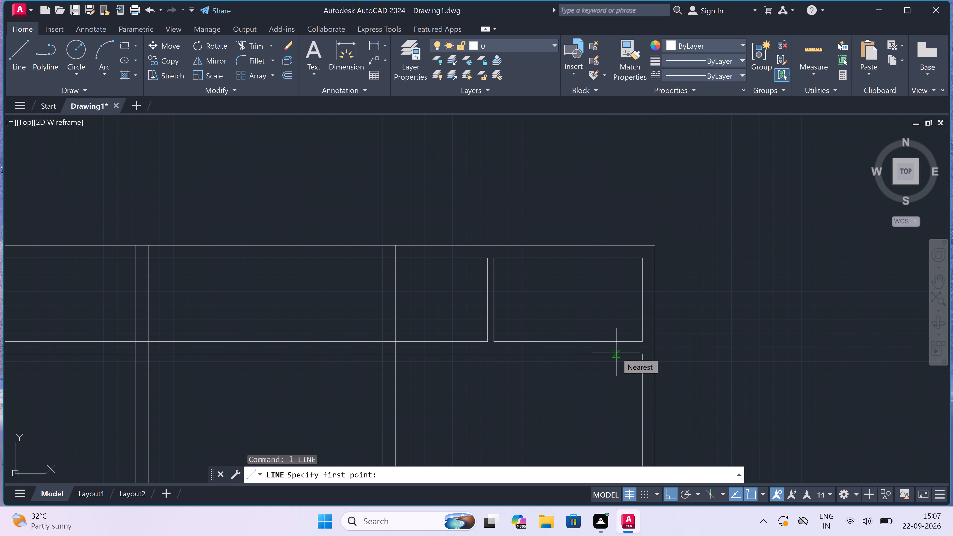
scroll(616, 352, up, 1)
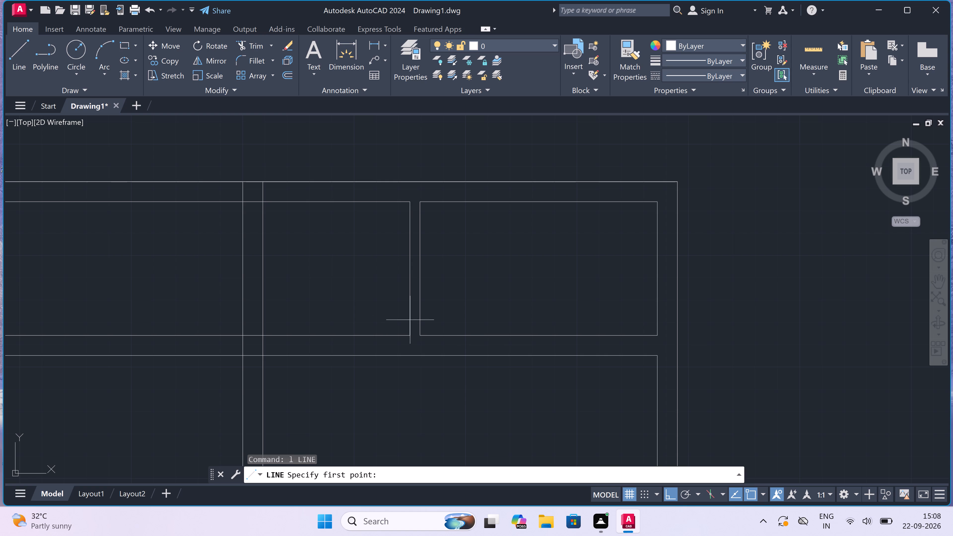
click(420, 335)
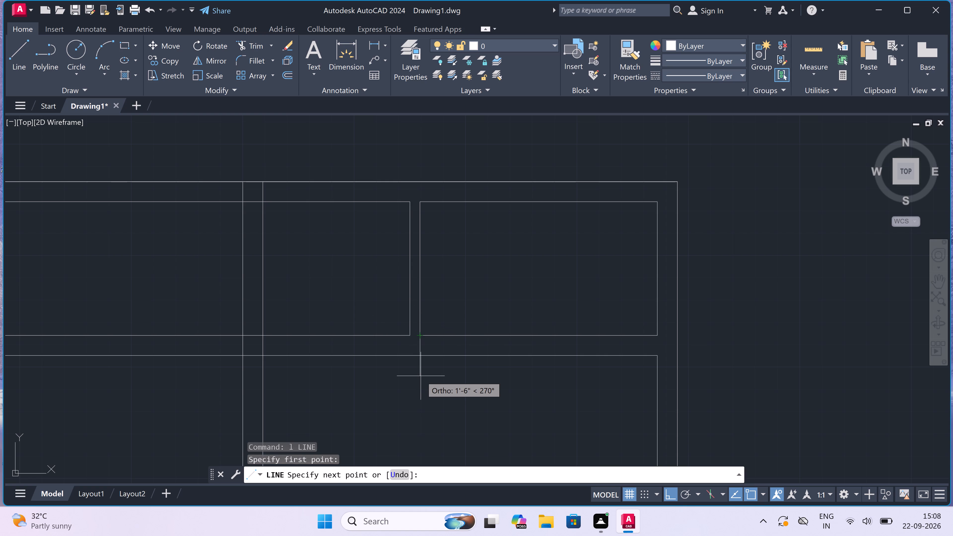
key(4)
key(period)
key(5)
key(shift+quotedbl)
key(space)
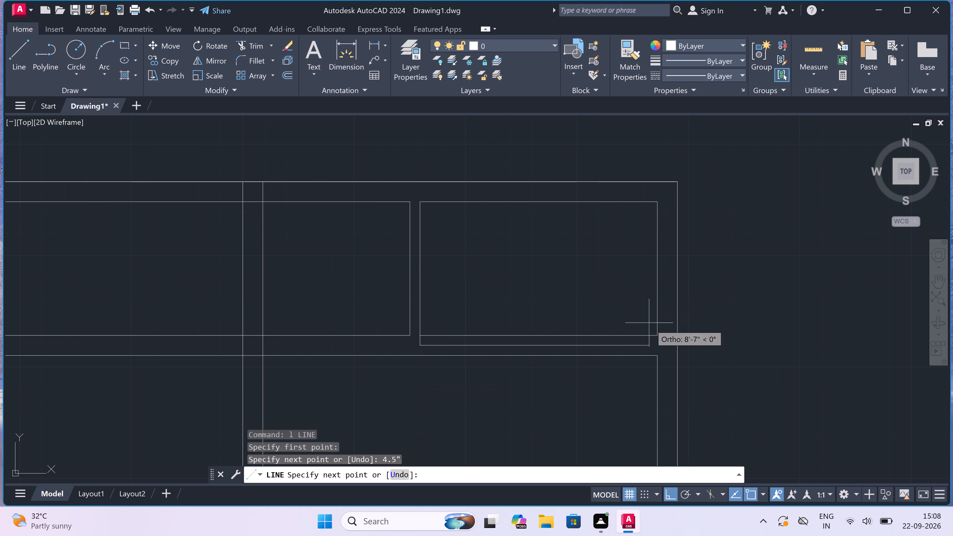
scroll(650, 335, up, 2)
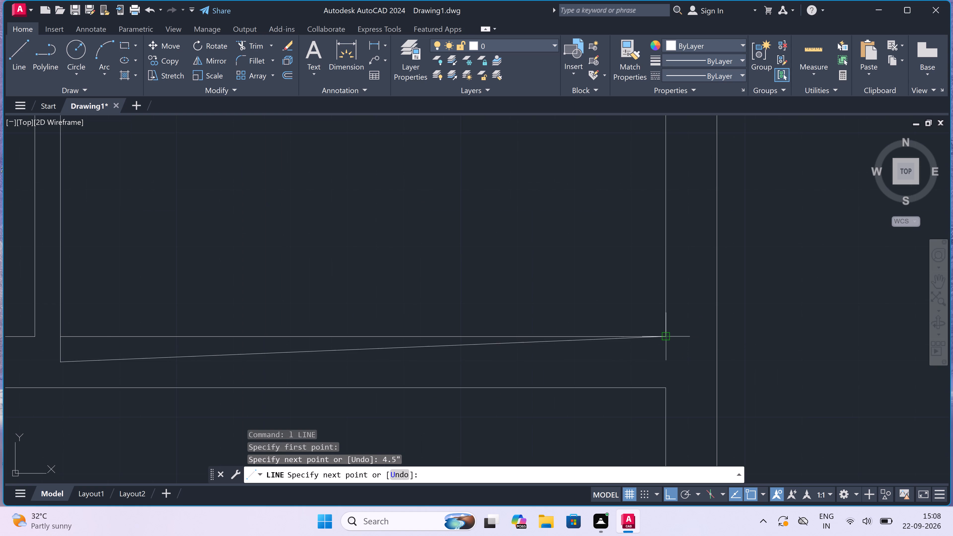
click(666, 364)
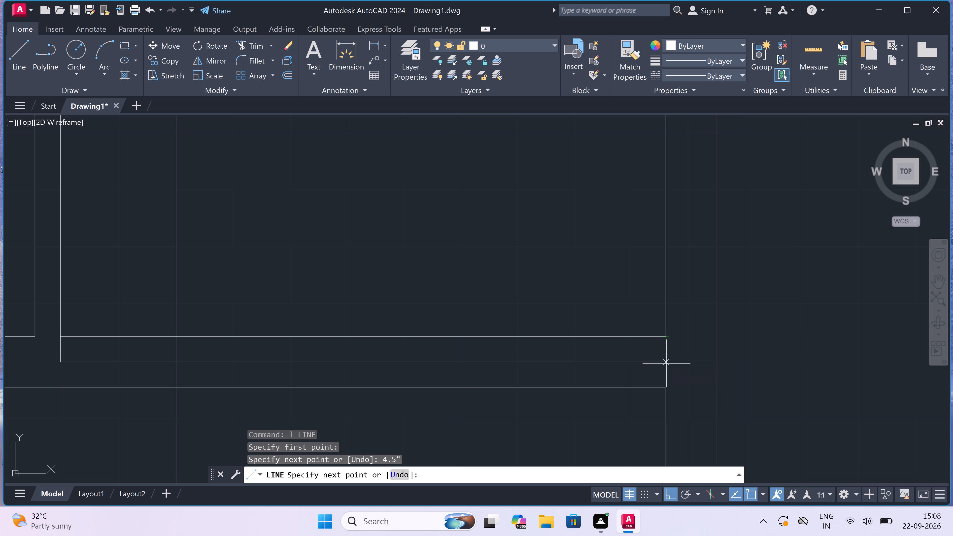
click(666, 336)
key(Escape)
Trim away the top-right room's original bottom line above the newly drawn one.
key(t)
key(r)
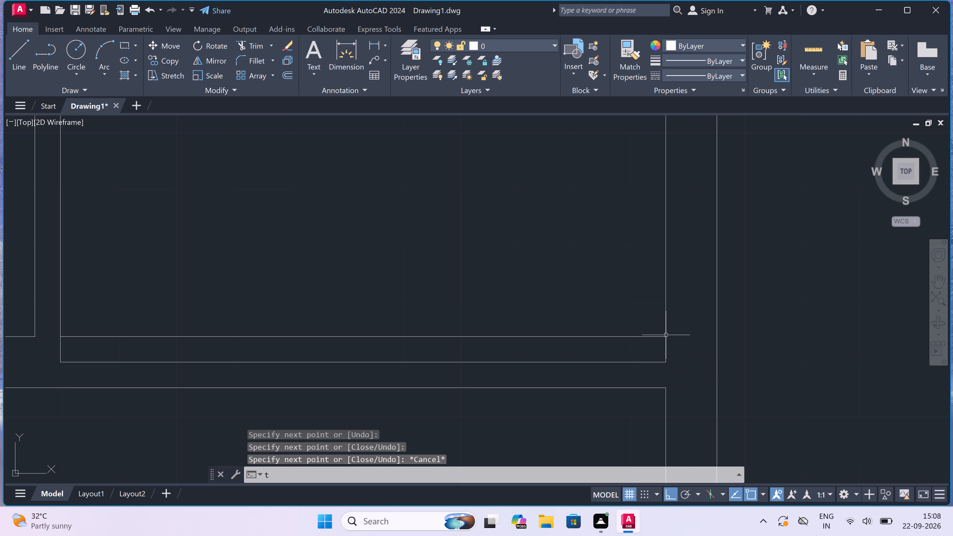
key(space)
click(634, 338)
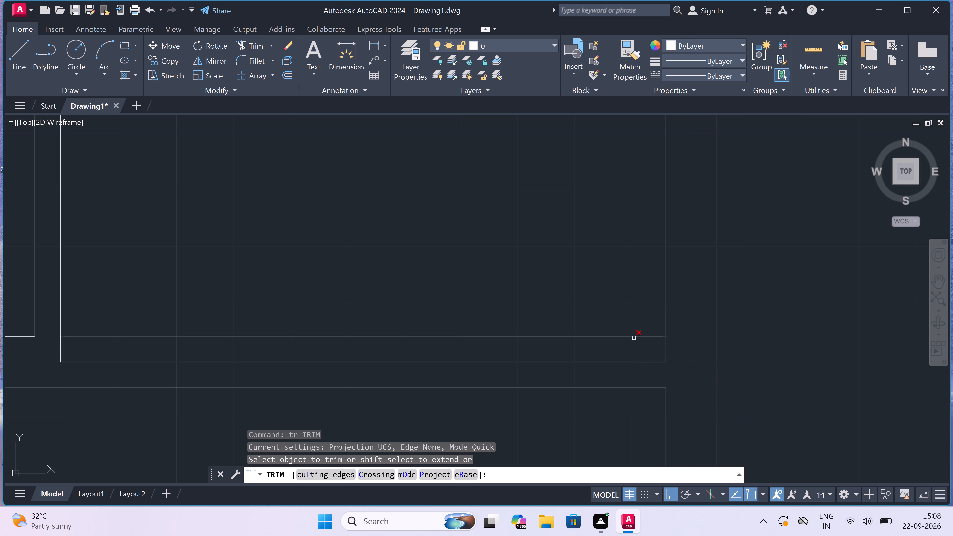
scroll(545, 317, down, 4)
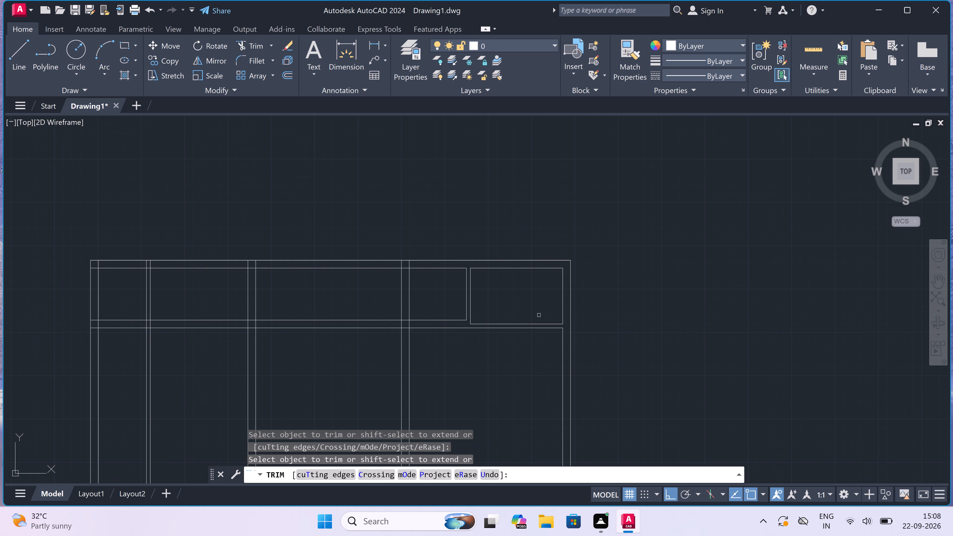
scroll(539, 315, up, 2)
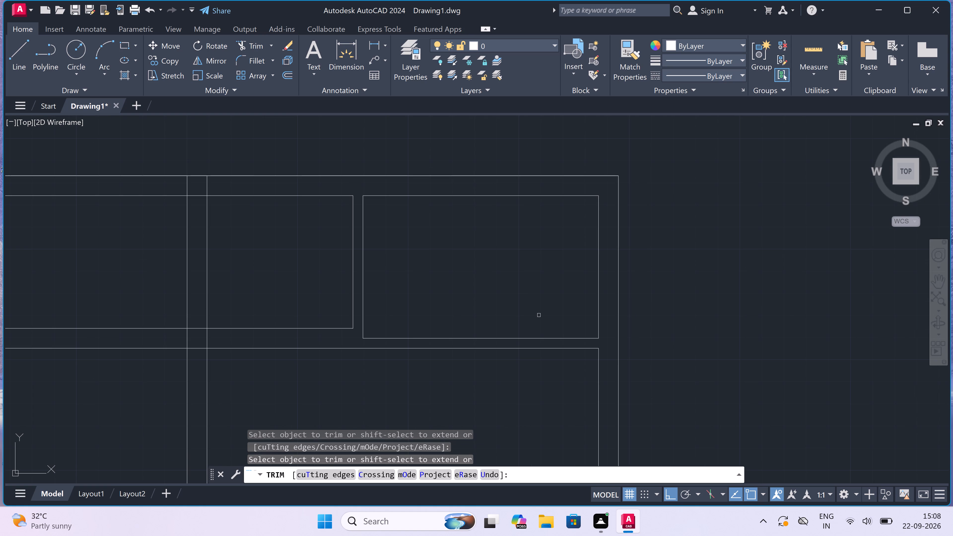
key(Escape)
Draw the right door jamb across the top-right room's bottom wall, with a 2" stop leftward from its midpoint and a 2' door leaf upward.
scroll(572, 325, up, 1)
key(l)
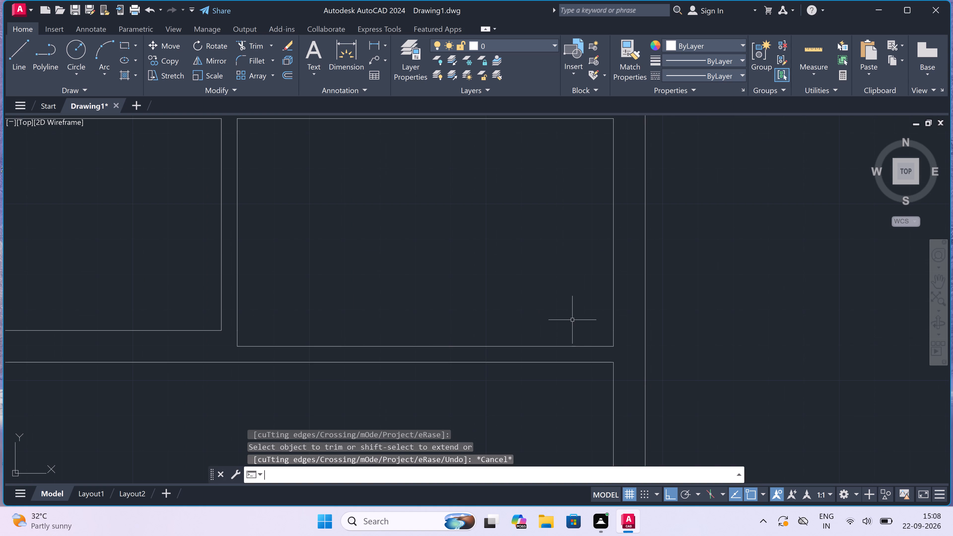
key(space)
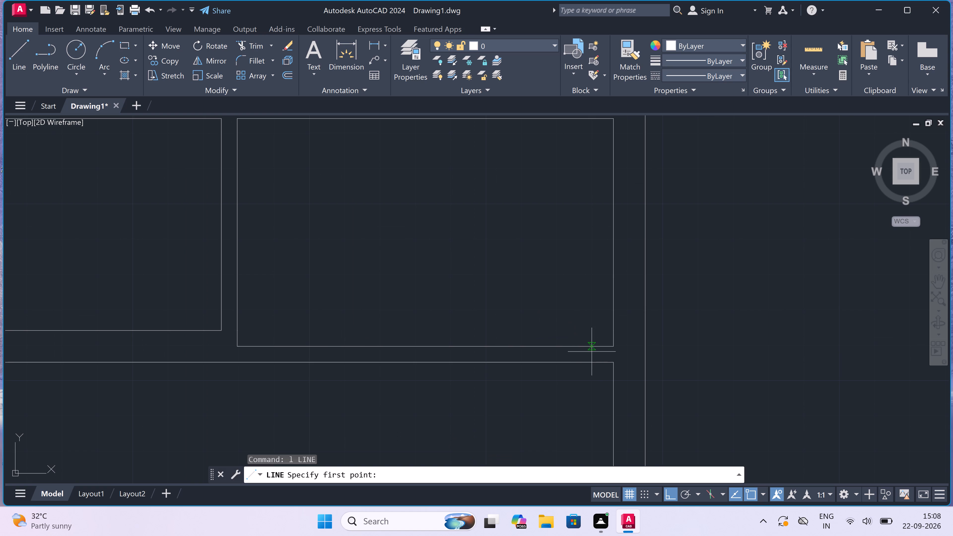
click(592, 348)
click(590, 360)
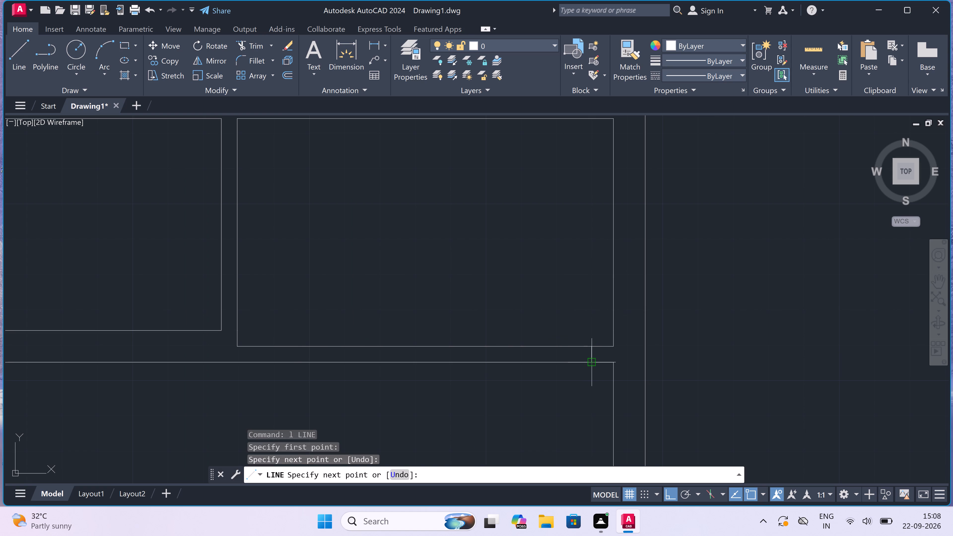
click(591, 353)
text(2")
key(space)
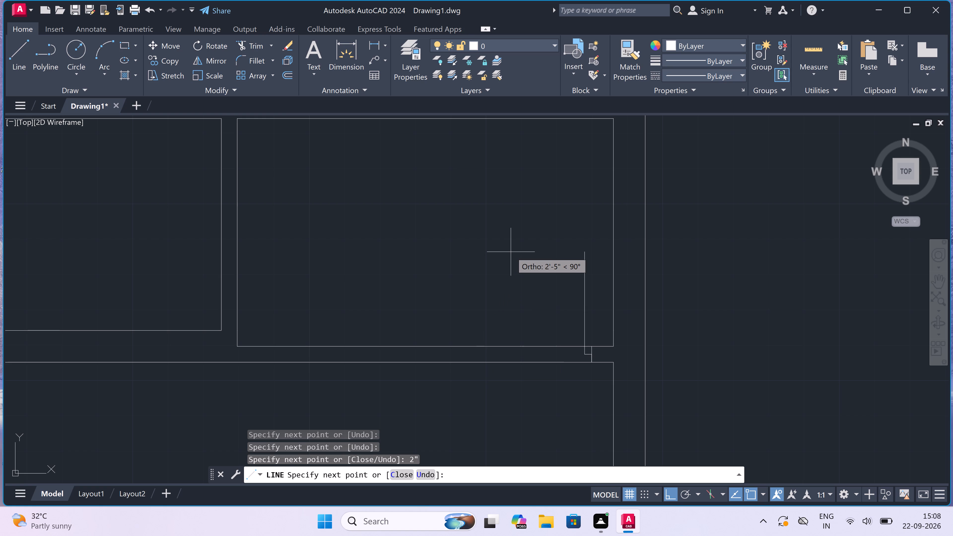
text(2')
key(space)
key(Escape)
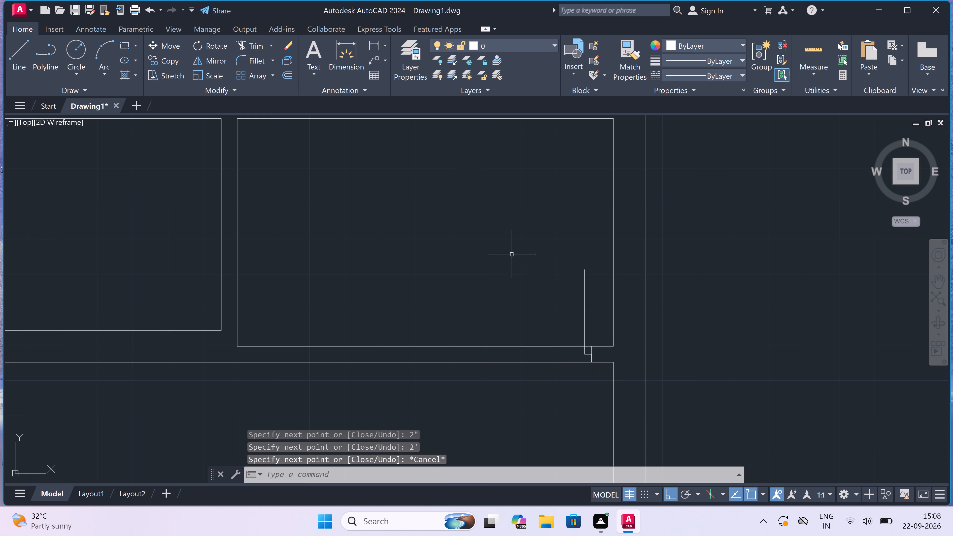
Draw the left door jamb across the same wall, with a 2" stop from its midpoint toward the opening.
key(space)
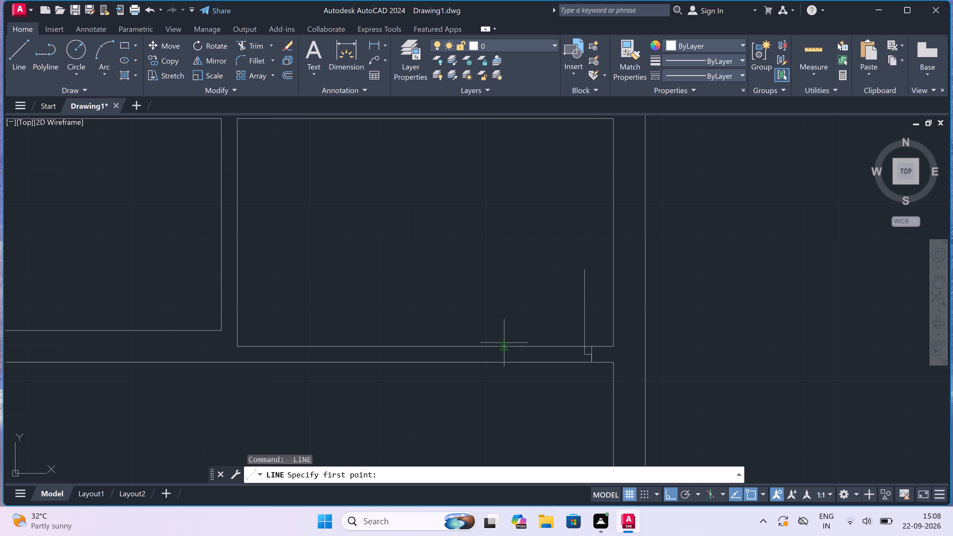
click(499, 345)
click(499, 360)
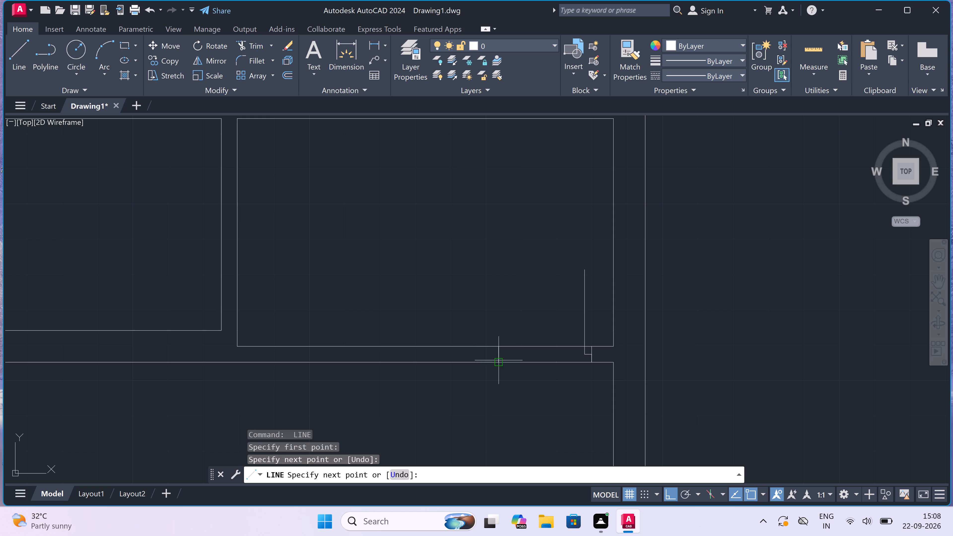
drag(499, 355, 505, 355)
text(2")
key(space)
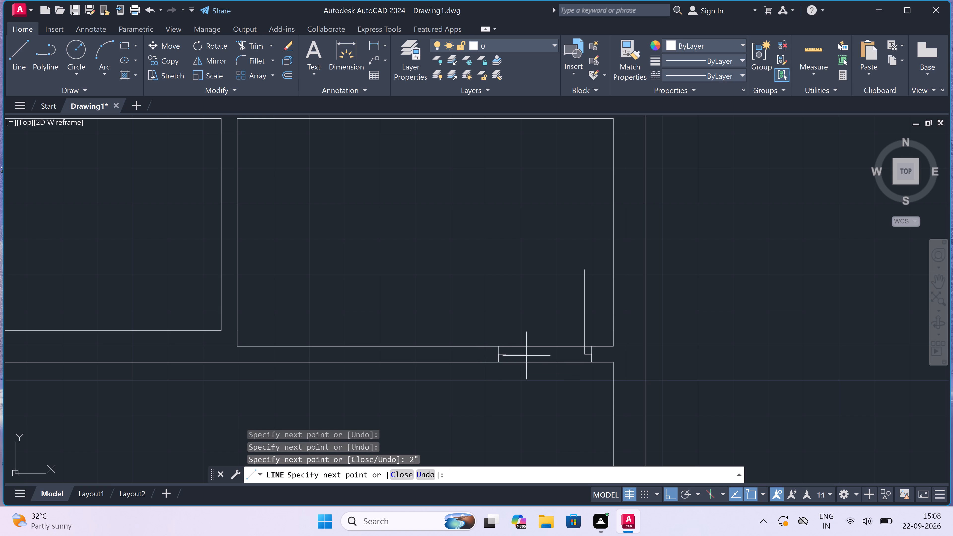
key(Escape)
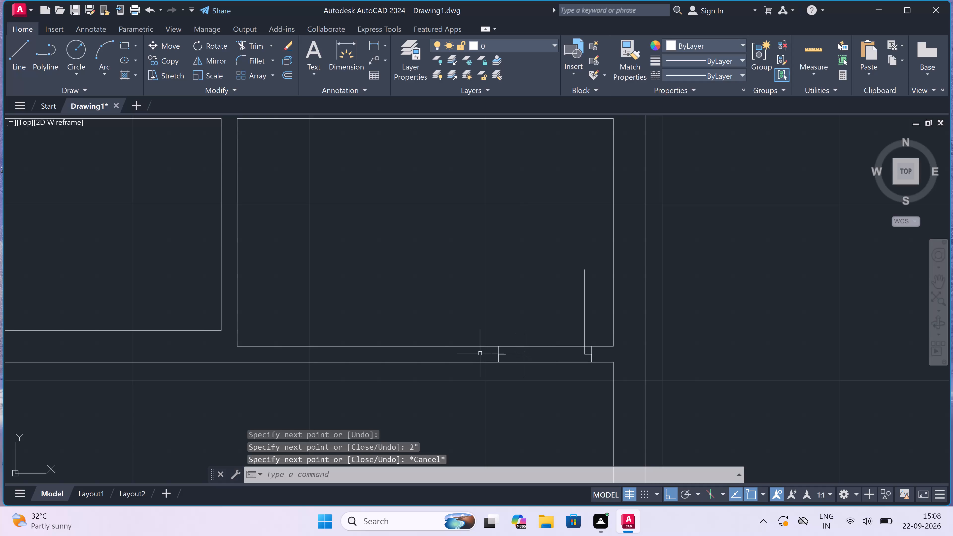
Draw the door swing as a start-end-direction arc from the leaf's top to the end of the left jamb's stop.
click(101, 75)
click(166, 225)
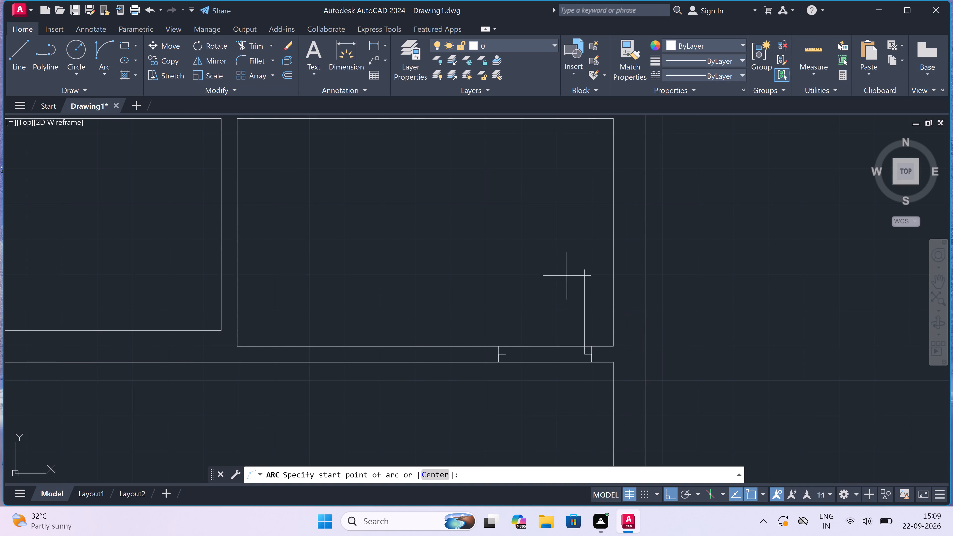
click(587, 265)
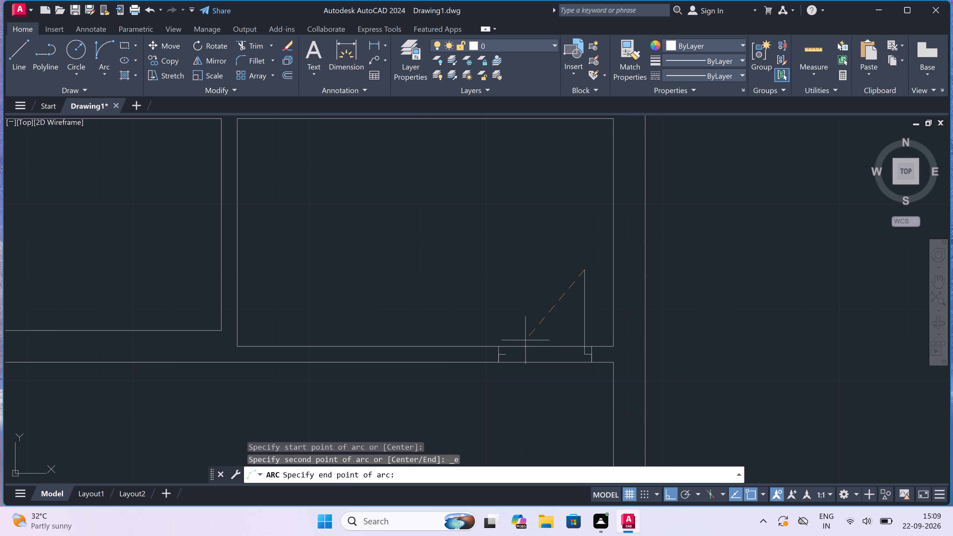
click(508, 353)
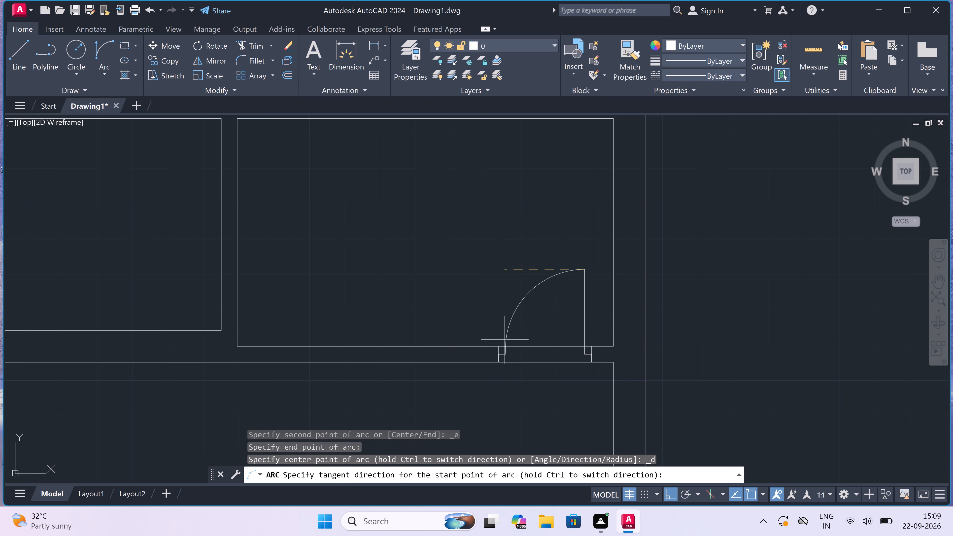
click(477, 296)
Trim both wall lines between the two door jambs to open the doorway.
text(tr)
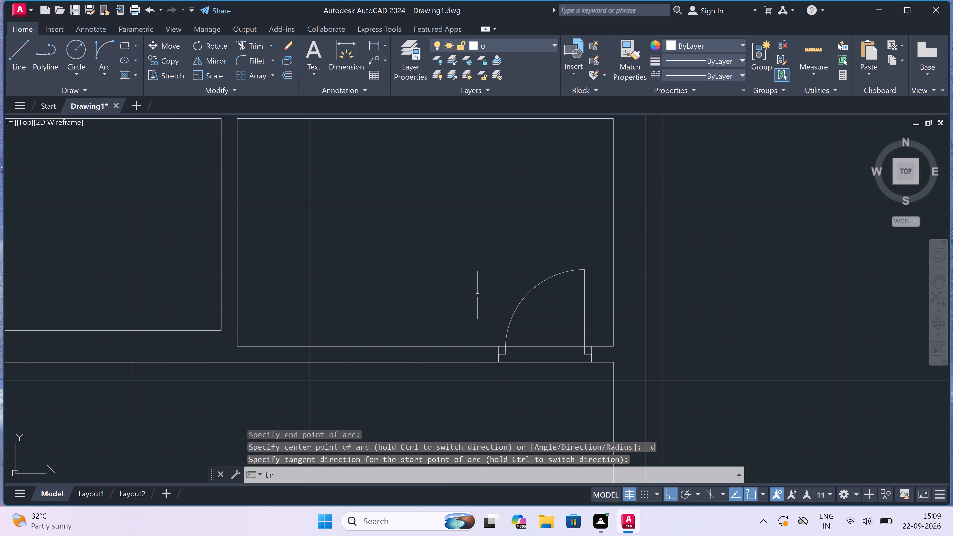
key(space)
drag(563, 332, 563, 343)
click(546, 379)
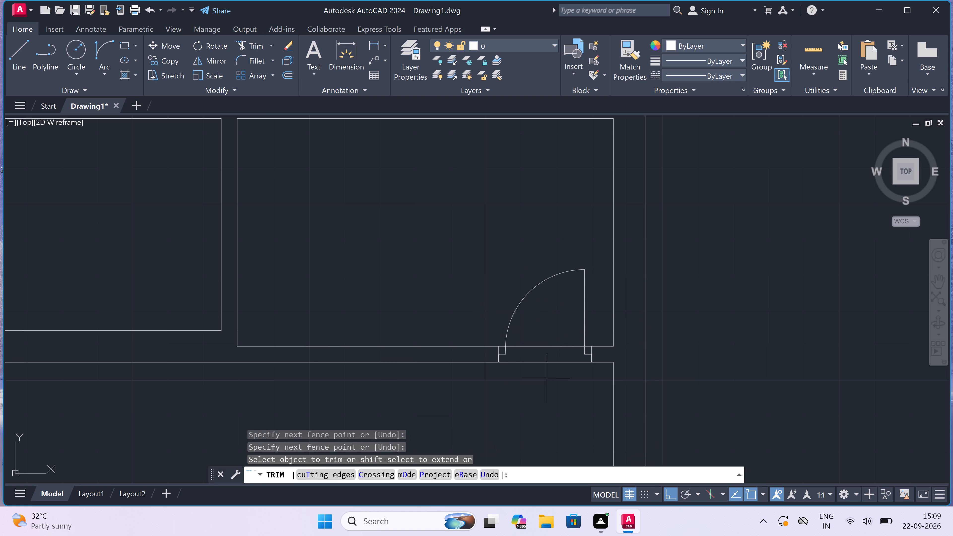
click(558, 329)
key(Escape)
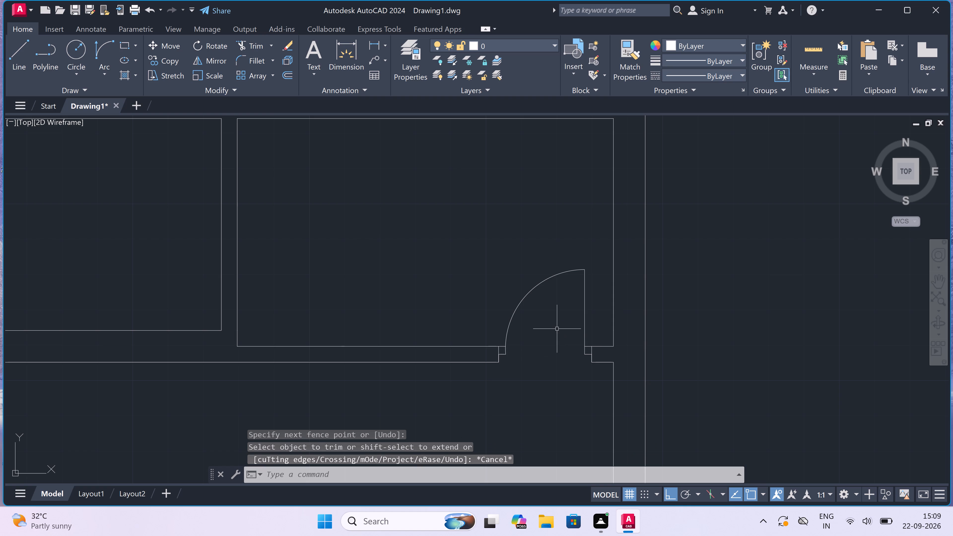
Trim the two lines of the vertical wall left of the rightmost partition where they cross the second horizontal wall.
scroll(544, 336, down, 2)
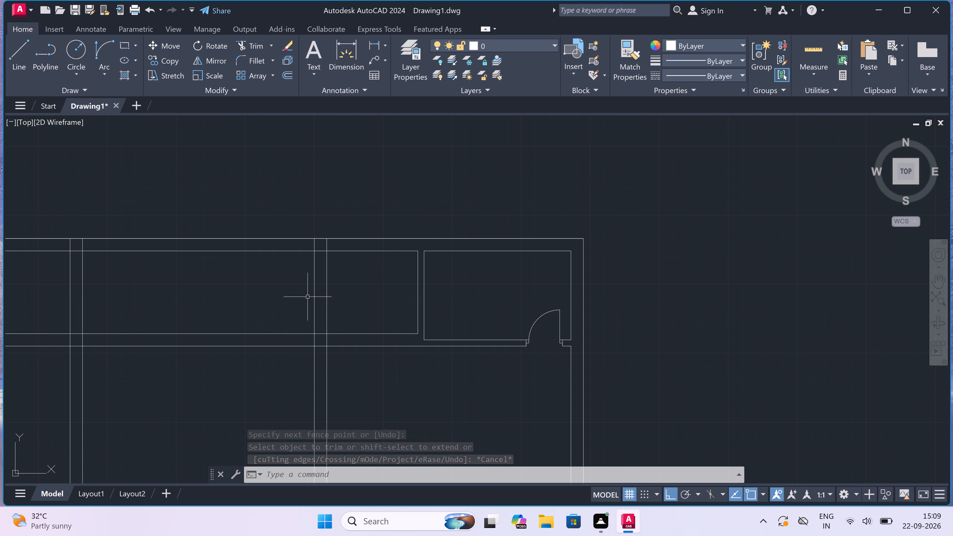
scroll(307, 297, up, 2)
scroll(436, 295, down, 1)
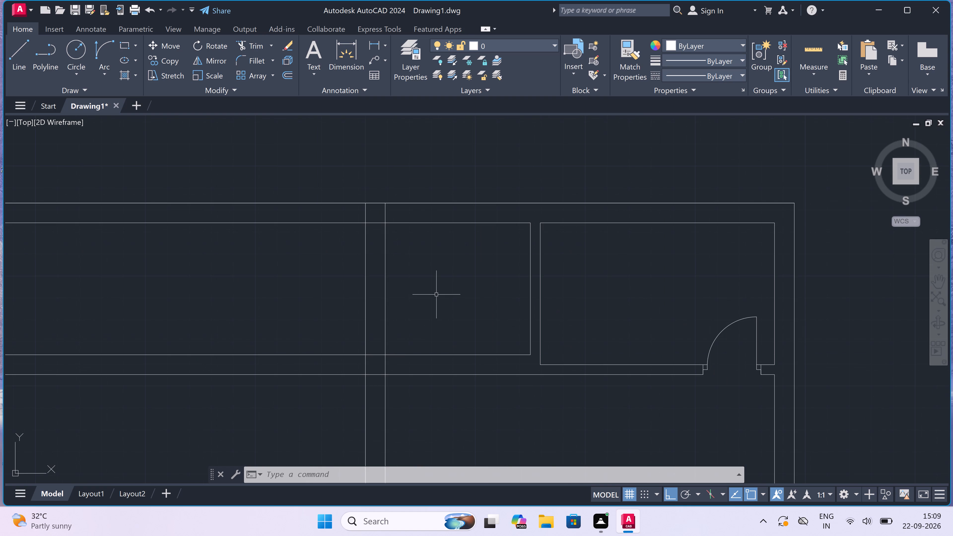
text(tr)
key(space)
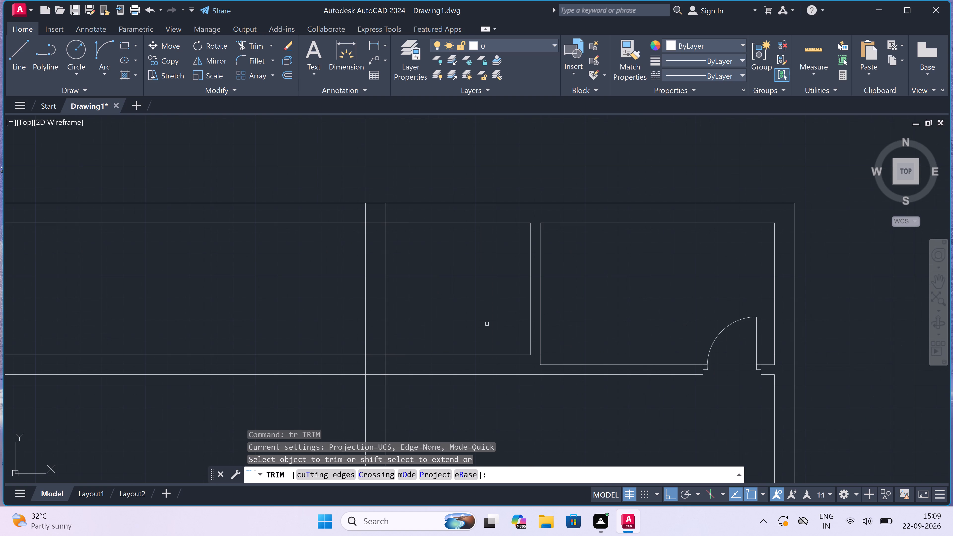
click(366, 364)
click(386, 363)
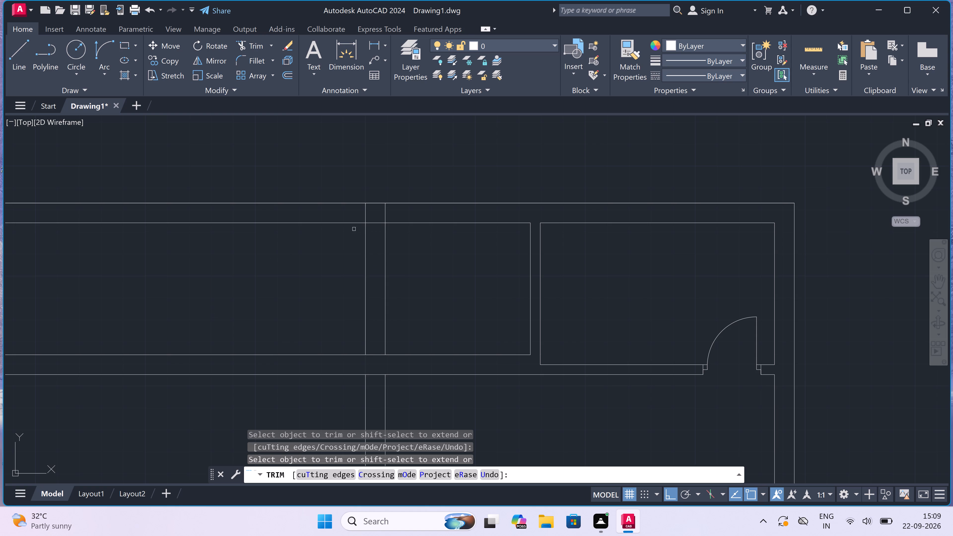
Trim the vertical wall's two lines inside the top outer wall, and the outer wall's inner line between them.
click(361, 213)
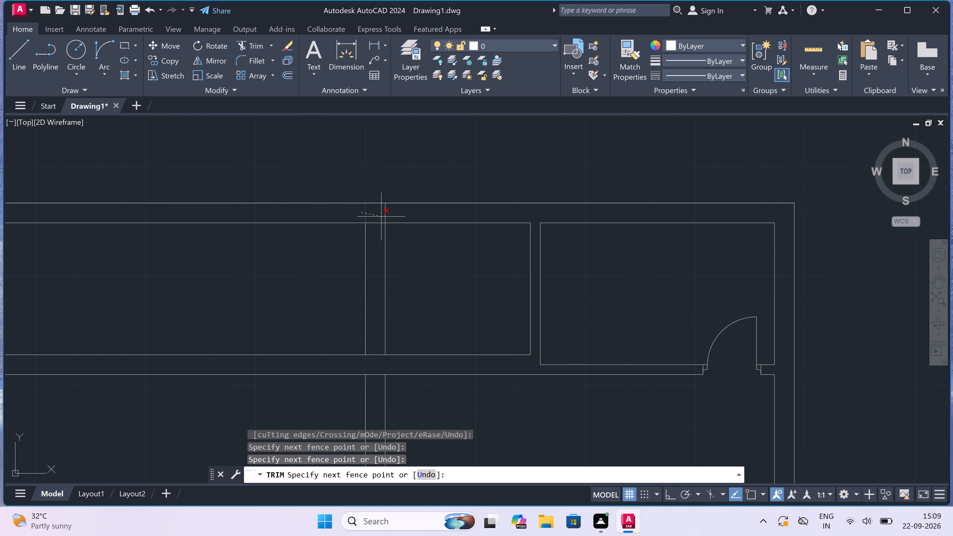
click(381, 217)
click(385, 215)
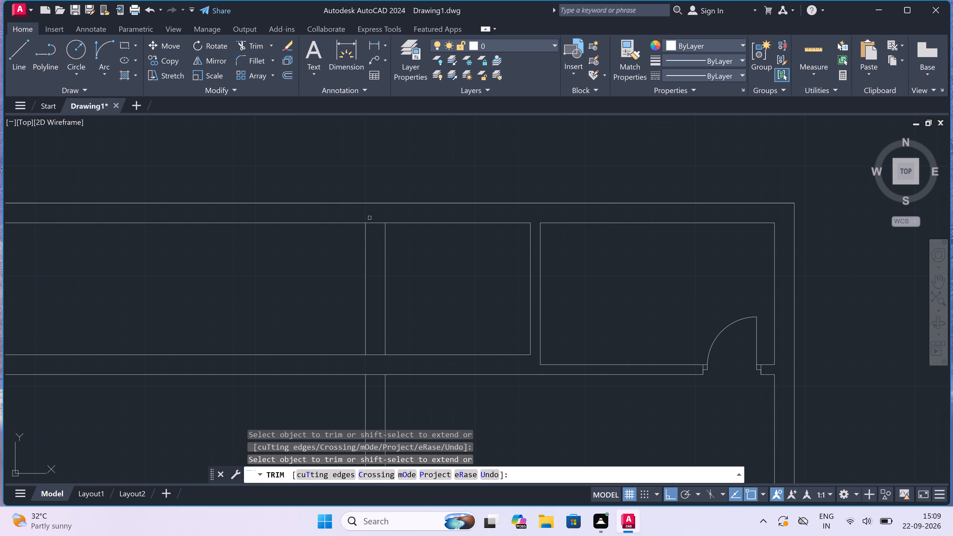
click(374, 217)
click(377, 239)
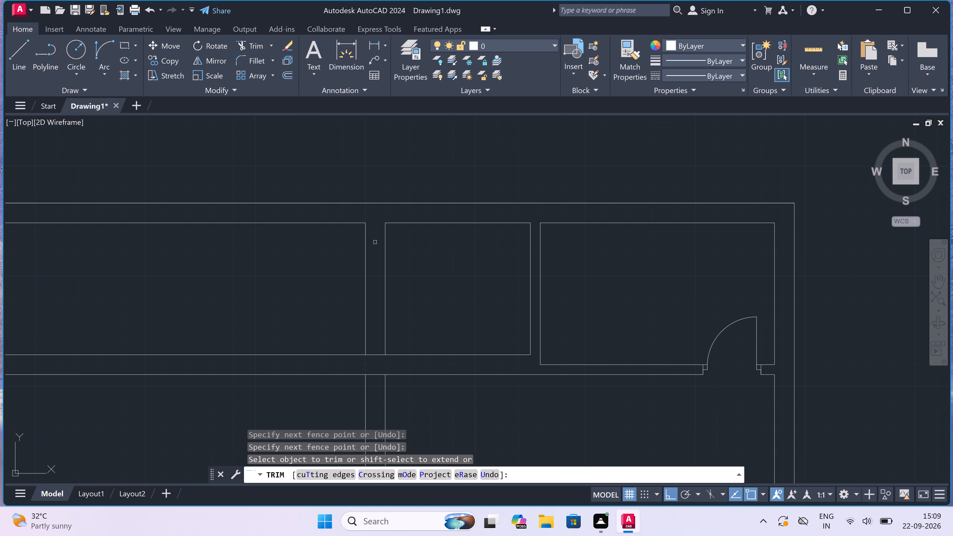
Trim the second horizontal wall's two lines where they cross the same vertical wall.
click(375, 389)
click(374, 352)
key(Escape)
Draw two window jamb lines across the vertical wall, one near its upper end and one just above the second horizontal wall.
key(l)
key(space)
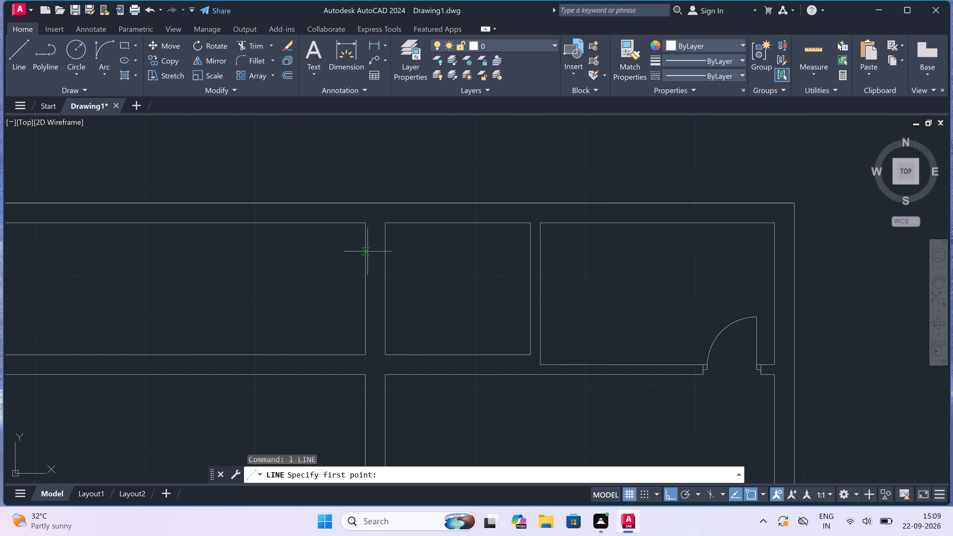
click(363, 237)
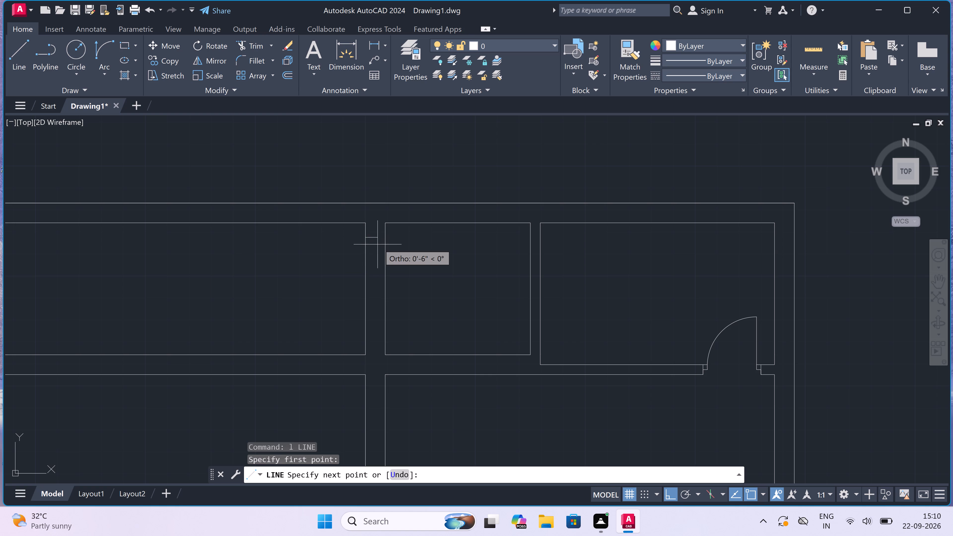
click(384, 237)
key(Escape)
key(space)
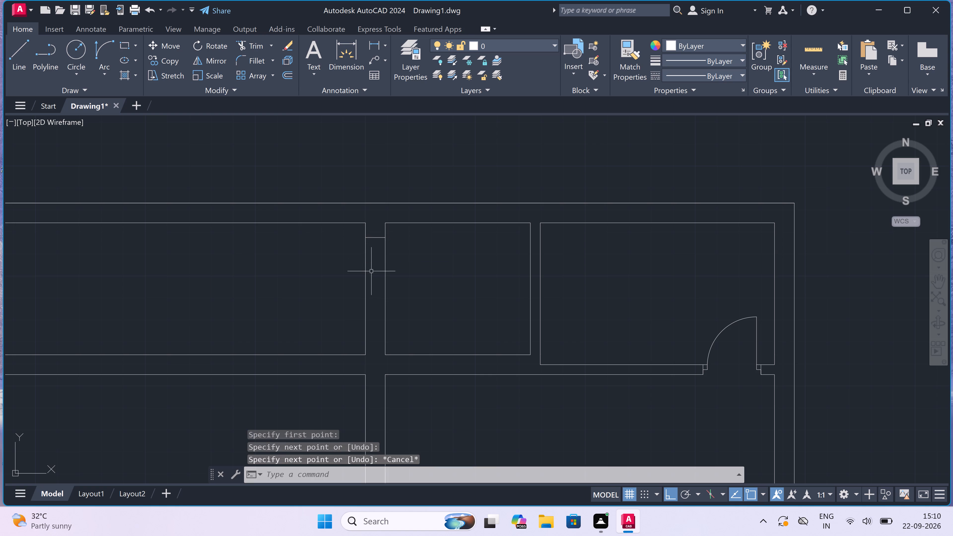
click(365, 340)
double_click(380, 340)
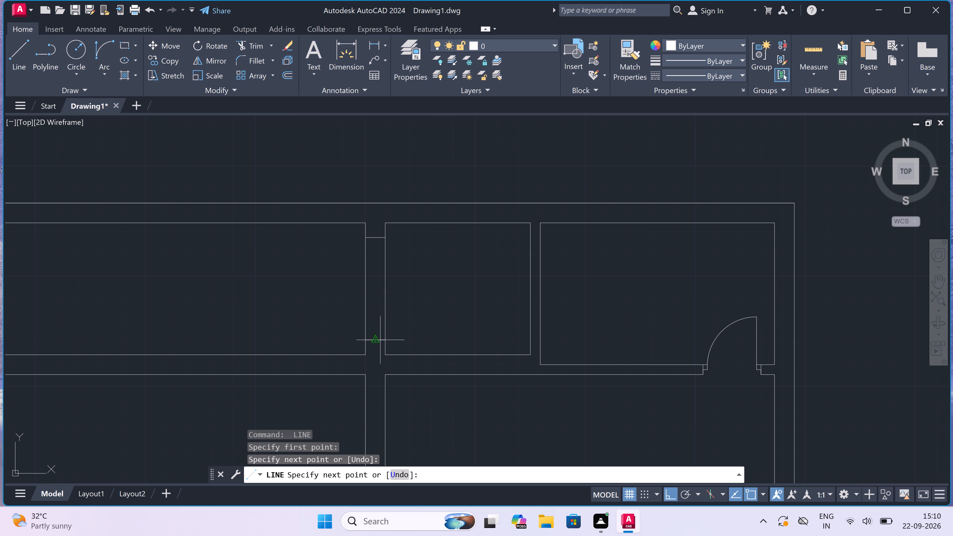
key(Escape)
Draw two window jamb lines across the horizontal wall below the small middle room, one near each of the room's lower corners.
key(space)
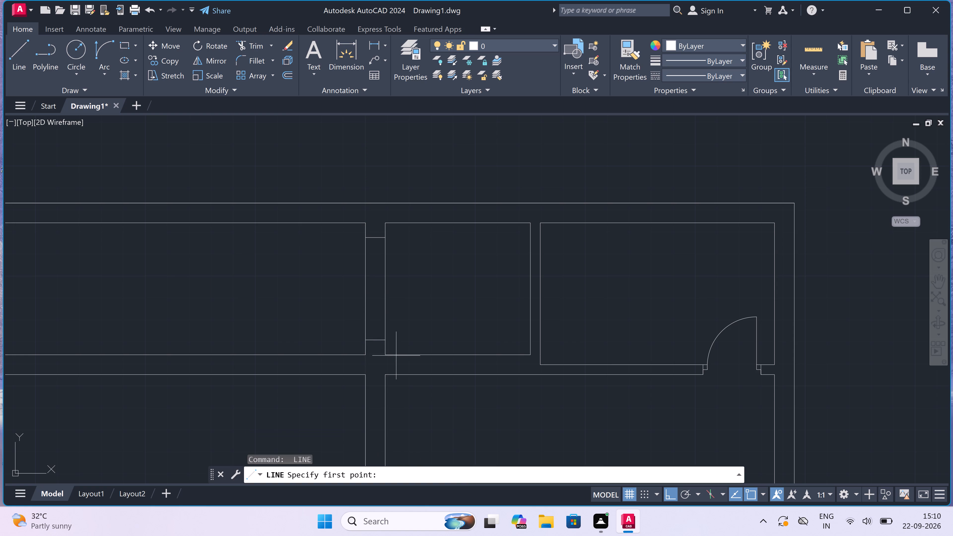
click(396, 356)
double_click(396, 376)
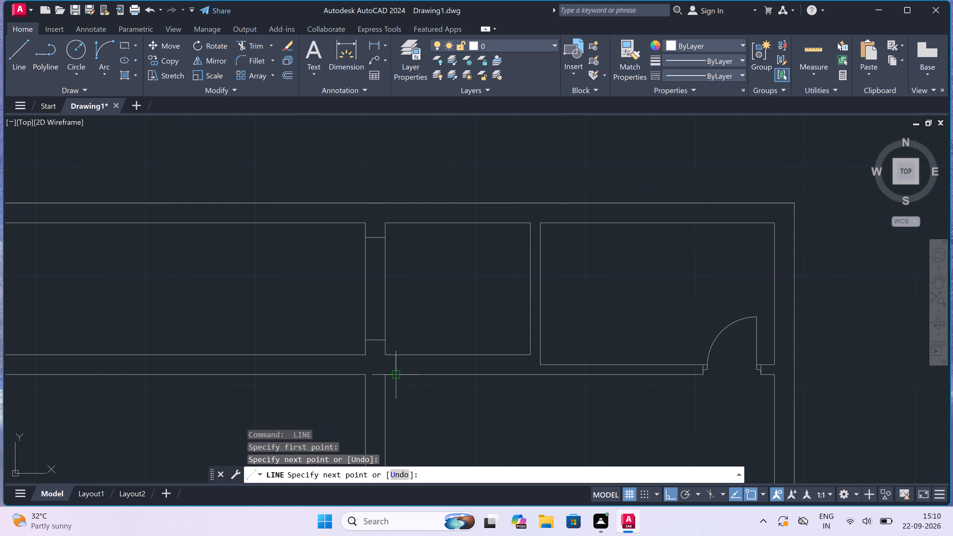
key(Escape)
key(space)
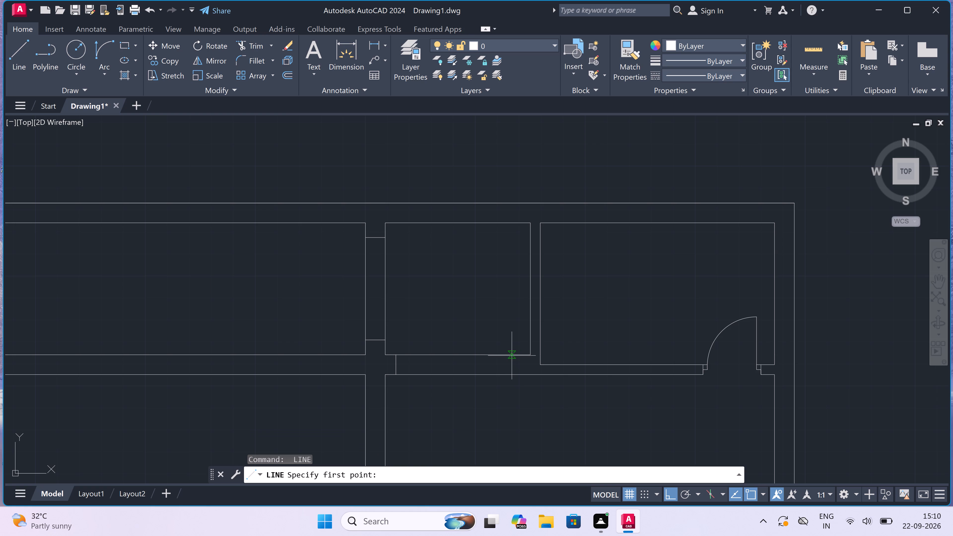
click(512, 355)
click(509, 372)
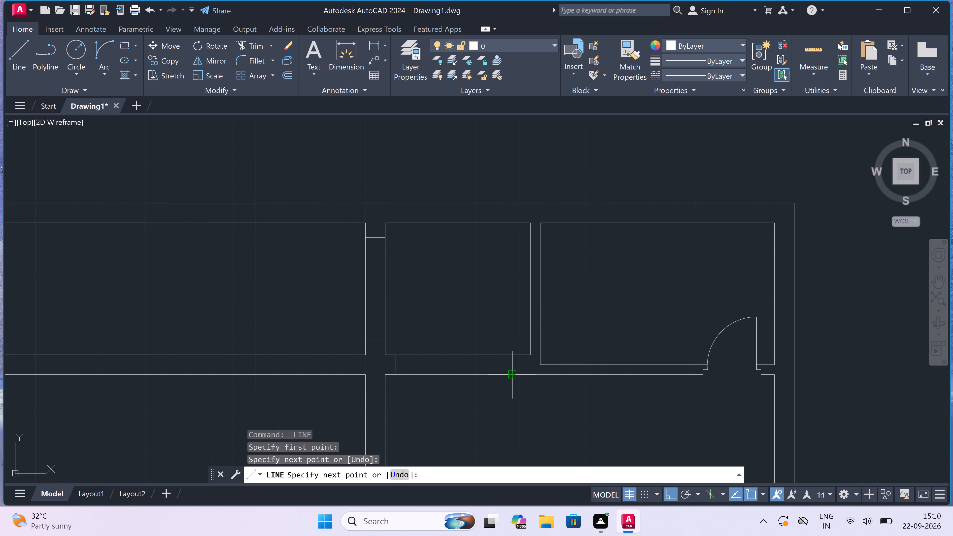
Draw the horizontal window's centre line between the jamb midpoints and a parallel line above it, stepping up the left jamb by 1" twice.
scroll(512, 359, up, 3)
scroll(506, 374, down, 1)
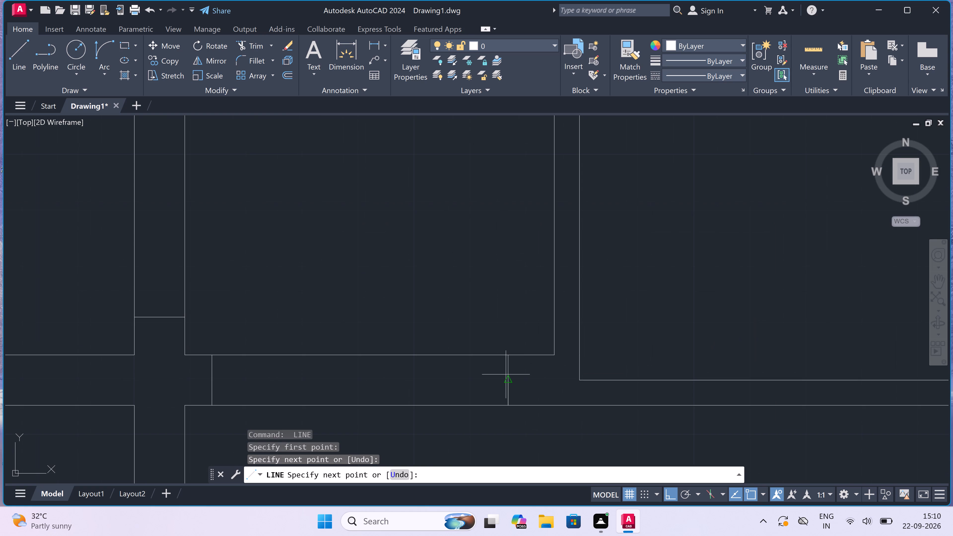
click(509, 378)
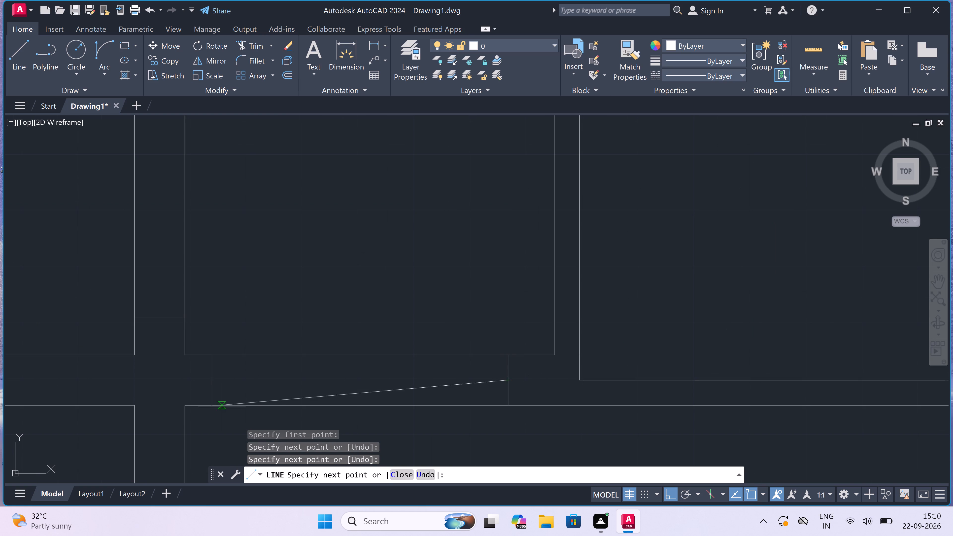
click(214, 381)
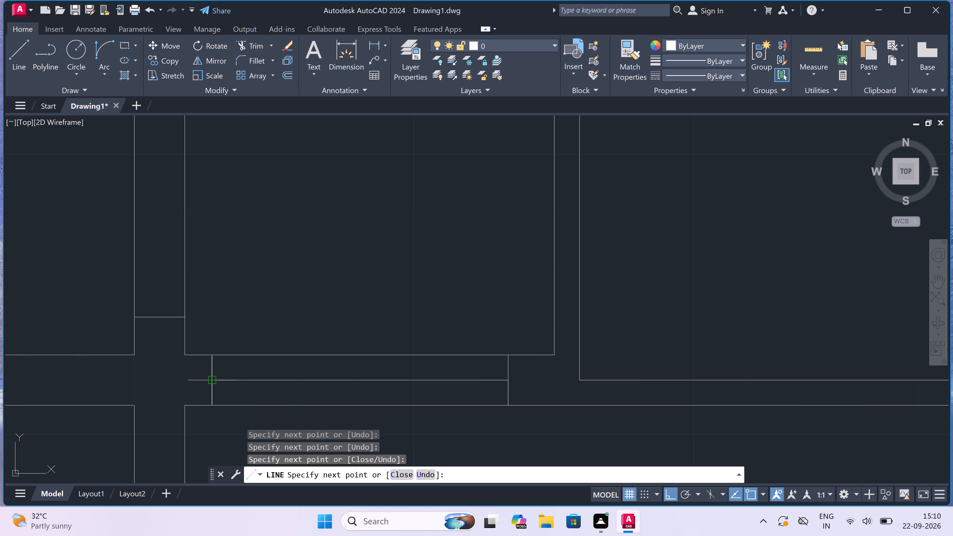
scroll(211, 377, up, 2)
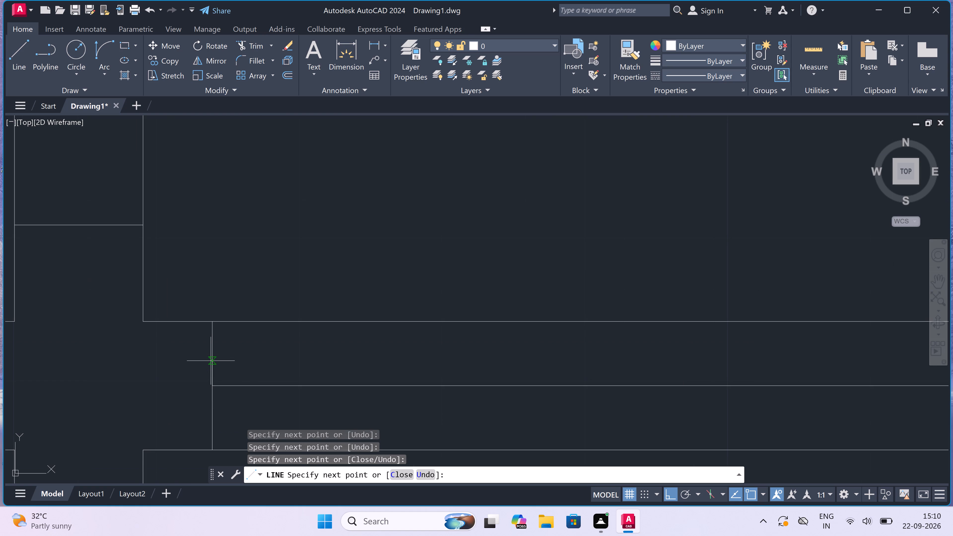
text(1")
key(space)
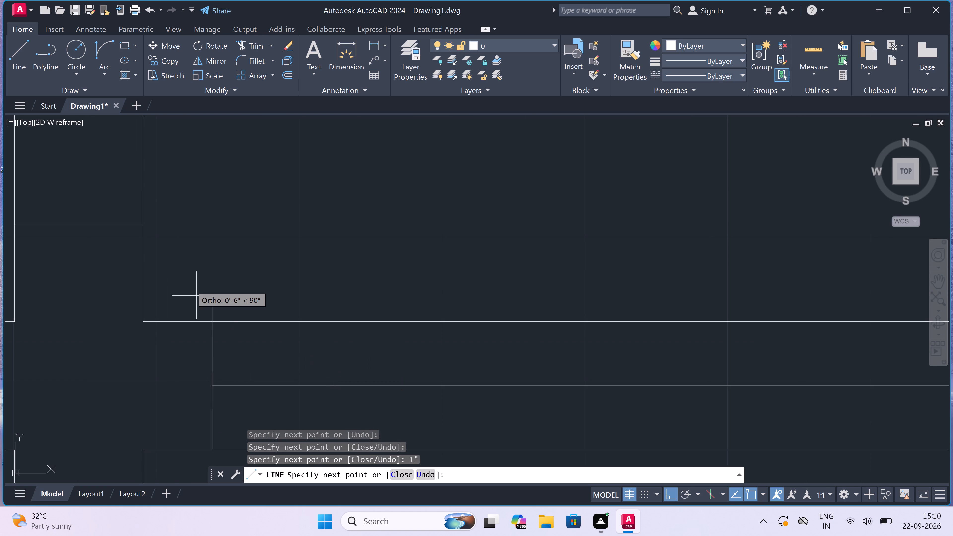
text(1")
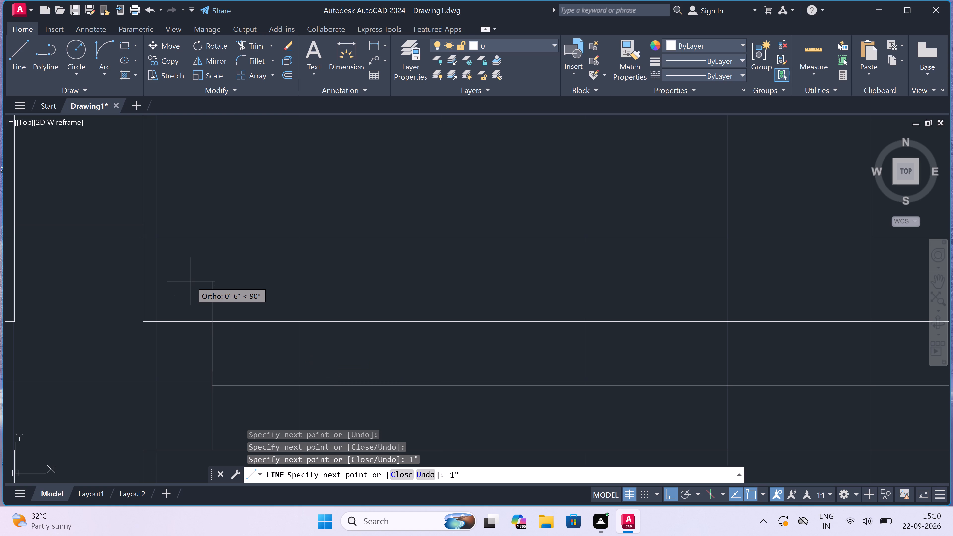
key(space)
scroll(549, 398, down, 3)
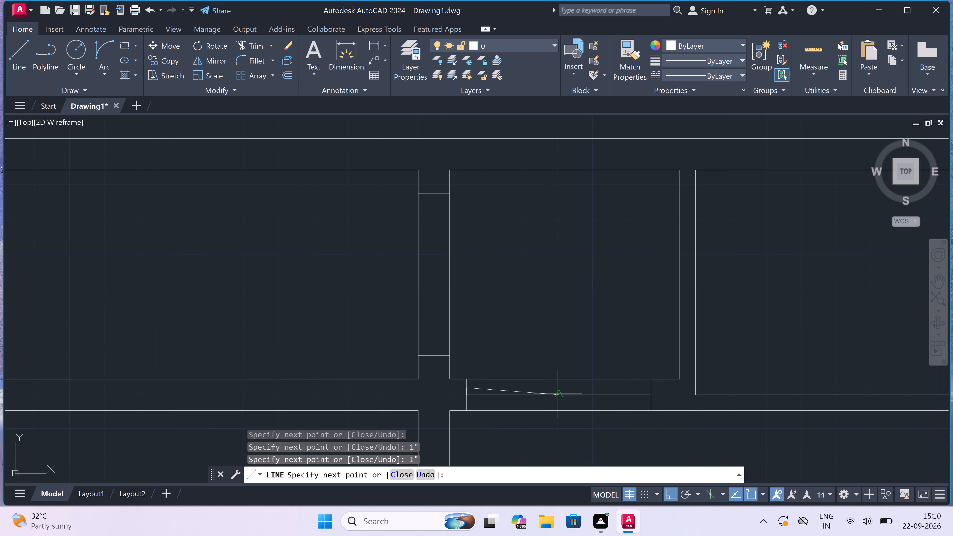
scroll(649, 375, up, 3)
scroll(645, 437, down, 3)
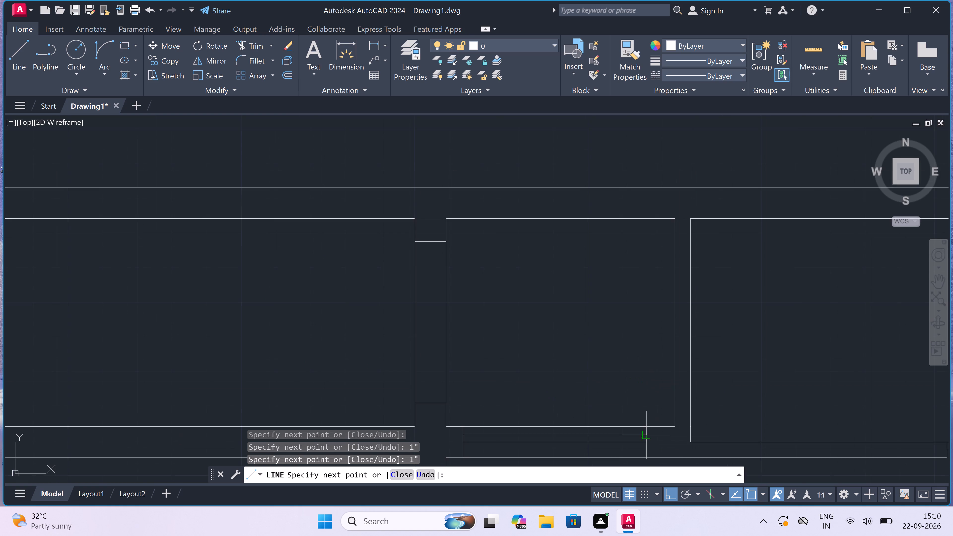
scroll(647, 435, up, 3)
click(640, 439)
Draw the horizontal window's lower line from jamb to jamb, 2" below its centre line.
scroll(639, 438, down, 4)
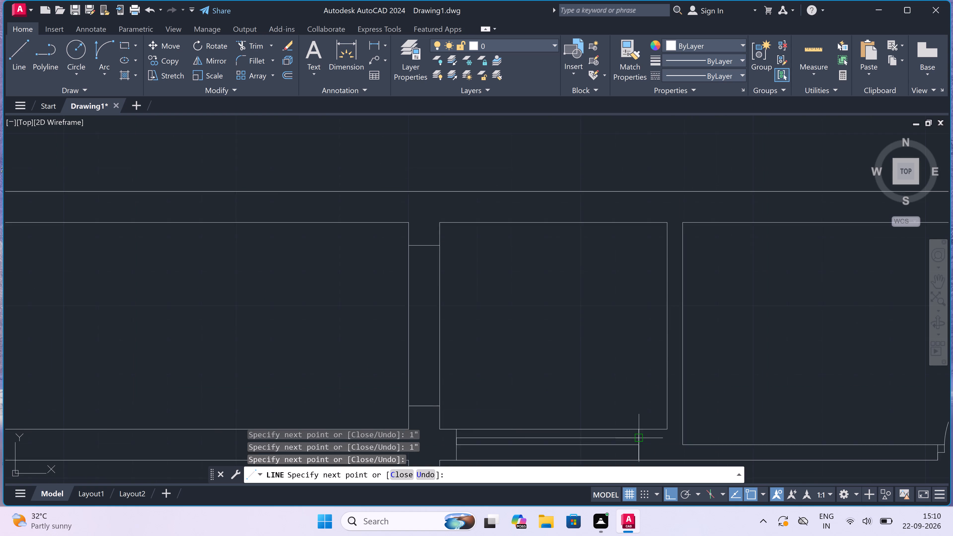
scroll(638, 451, up, 3)
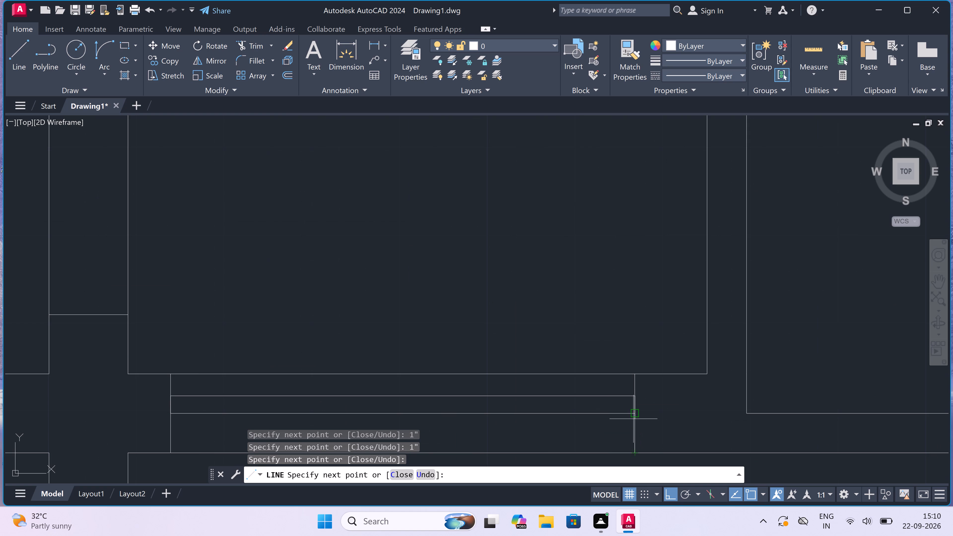
click(635, 412)
text(2")
key(space)
scroll(632, 424, down, 3)
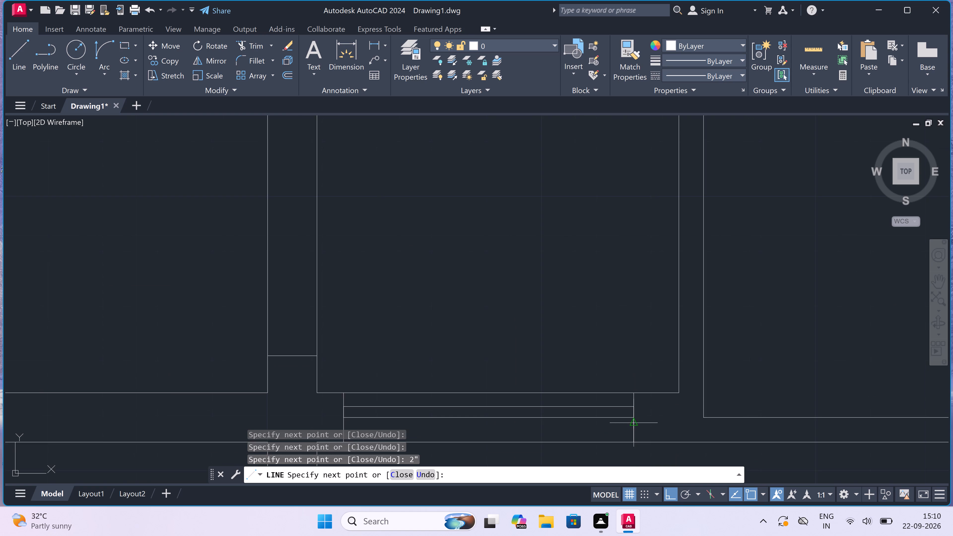
scroll(501, 431, up, 3)
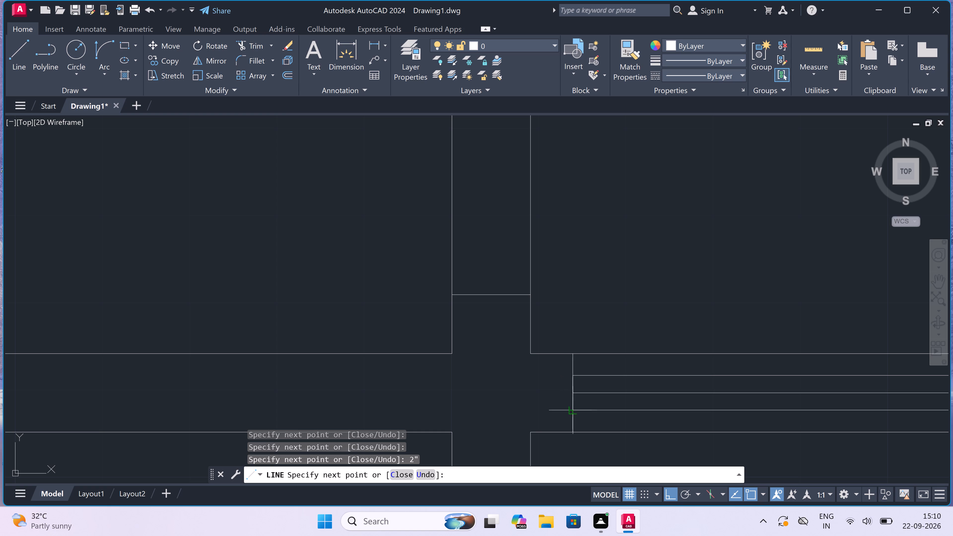
click(570, 411)
key(Escape)
Draw the vertical wall's window centre line between the jamb midpoints and a parallel line 2" to its right.
scroll(506, 415, down, 1)
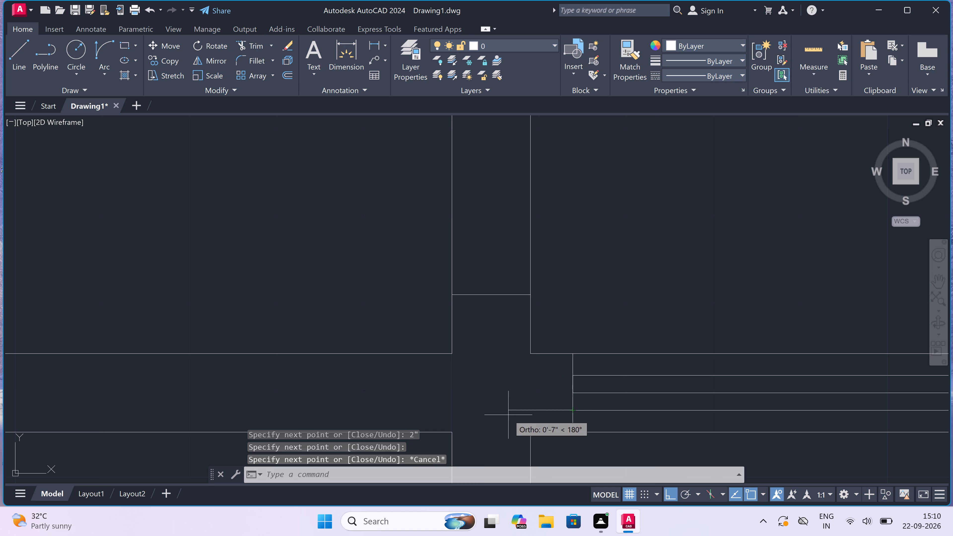
scroll(506, 415, down, 2)
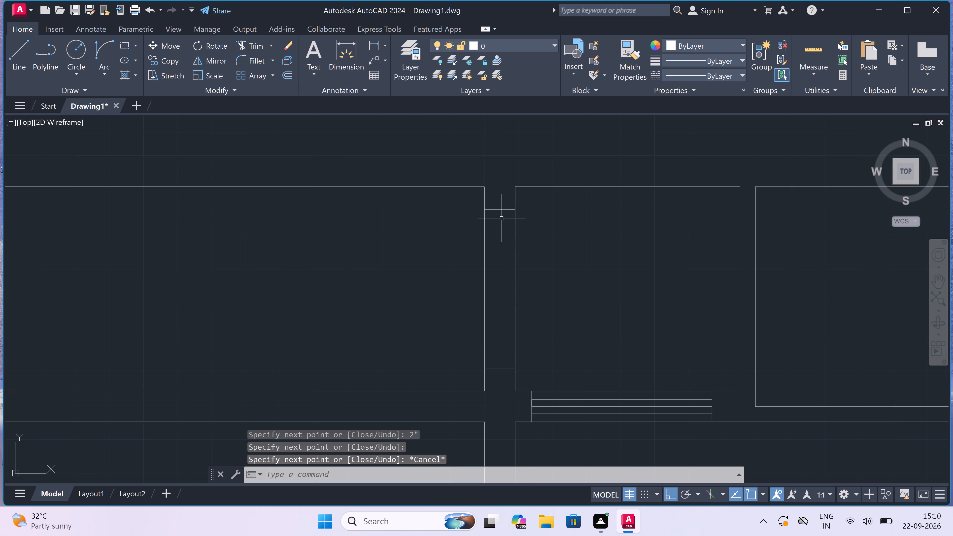
key(space)
drag(503, 208, 503, 217)
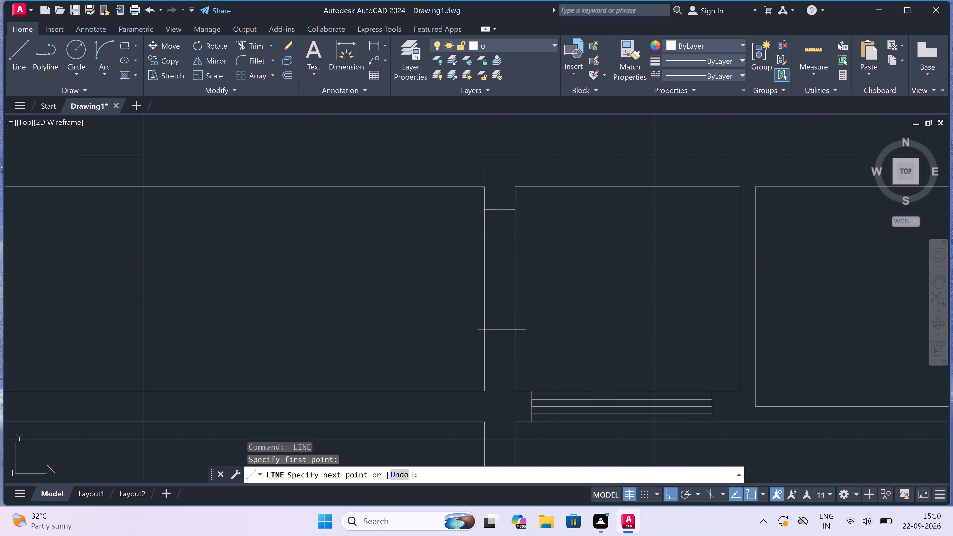
click(502, 371)
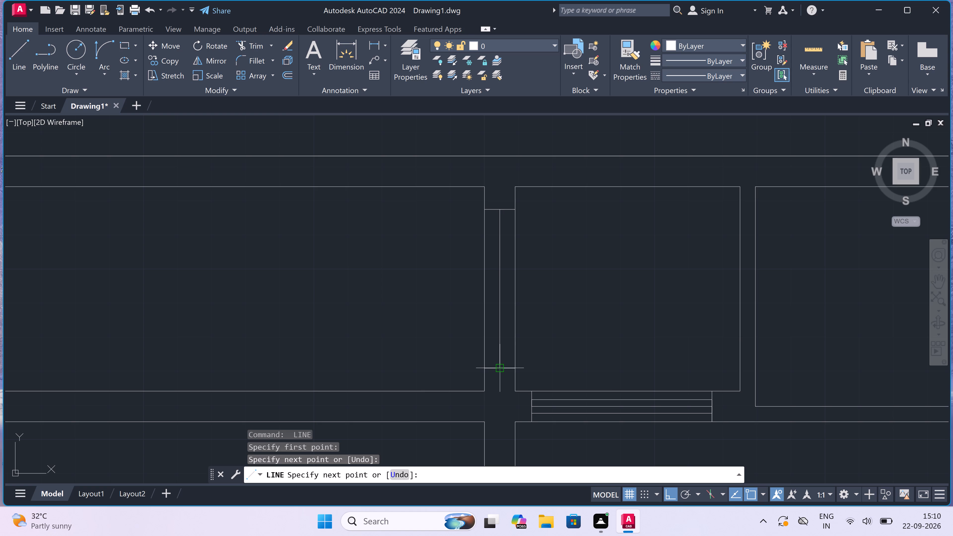
text(2")
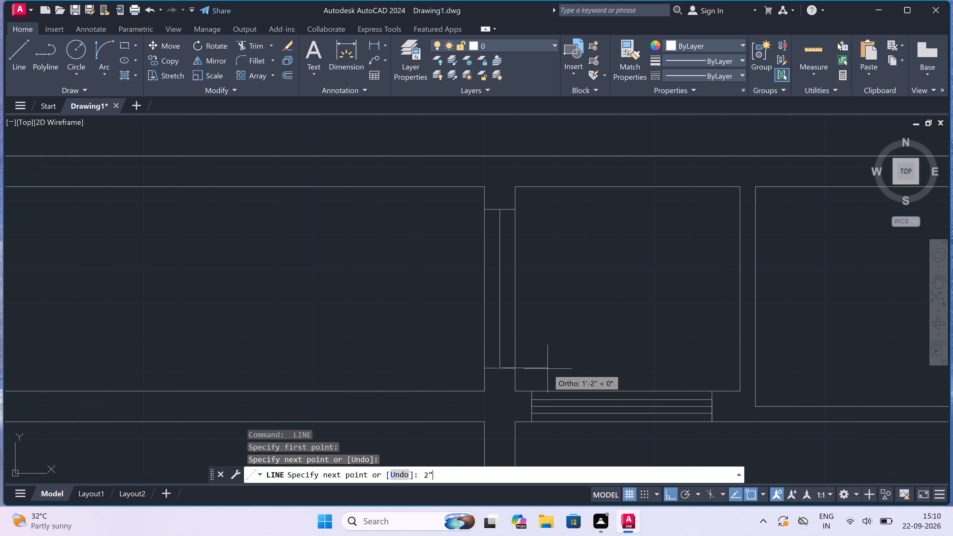
key(space)
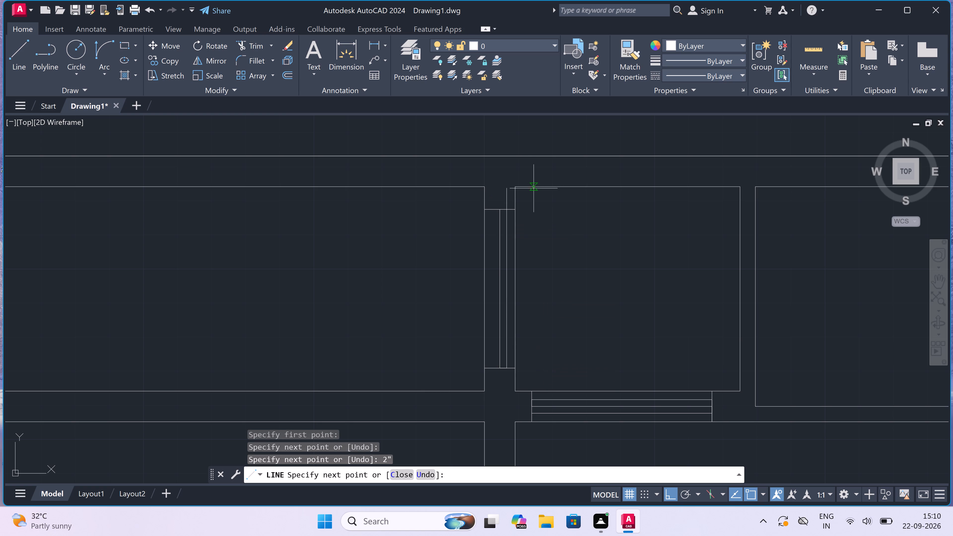
click(506, 210)
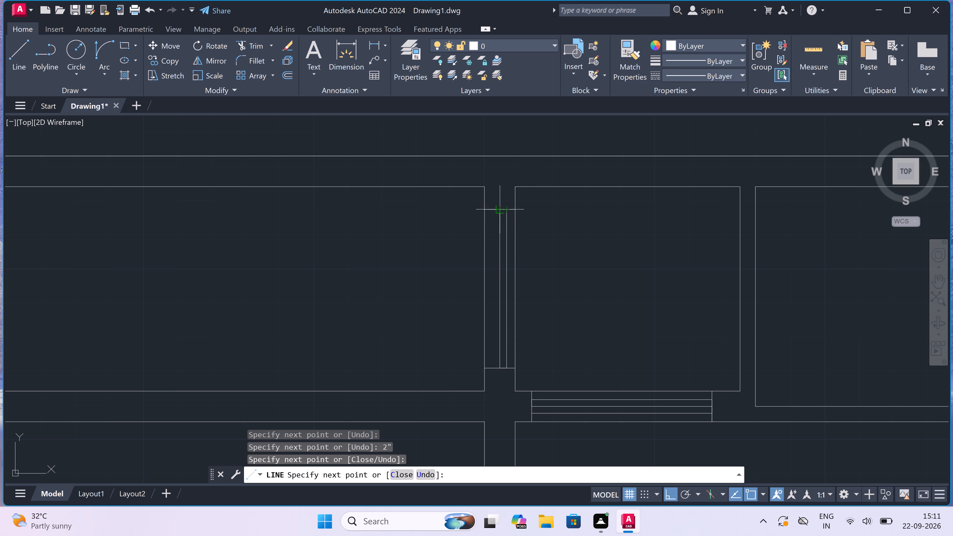
Draw the vertical window's remaining line from jamb to jamb, 2" to the left of its centre line.
click(499, 208)
key(2)
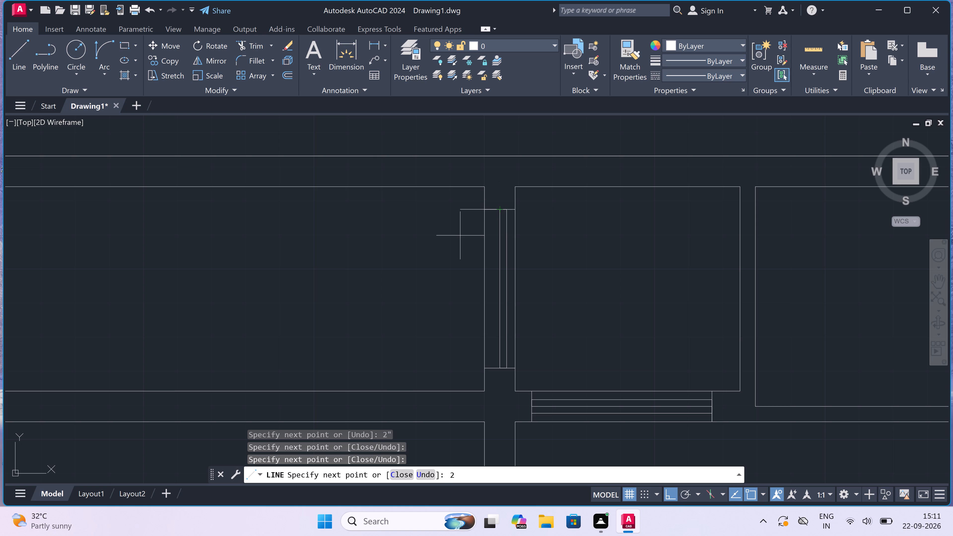
key(shift+quotedbl)
key(space)
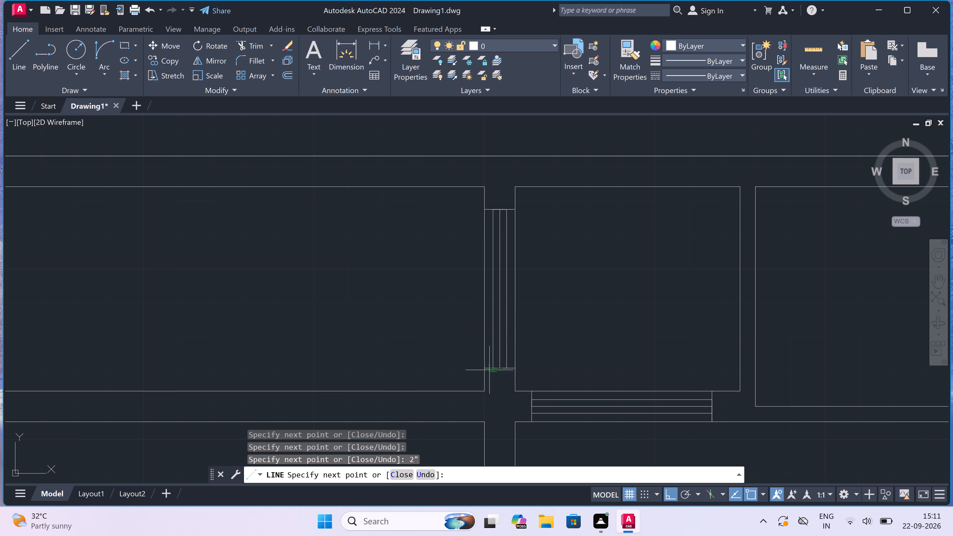
scroll(489, 370, up, 2)
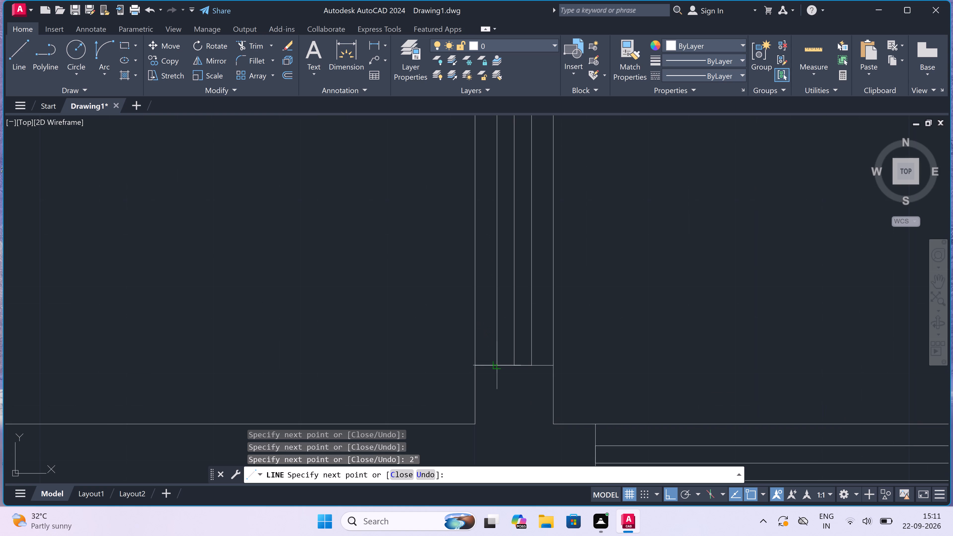
click(495, 364)
key(Escape)
Draw a 2' window in the partition between the small middle room and the door room, with a centre line and a jamb line at each end.
scroll(461, 331, down, 3)
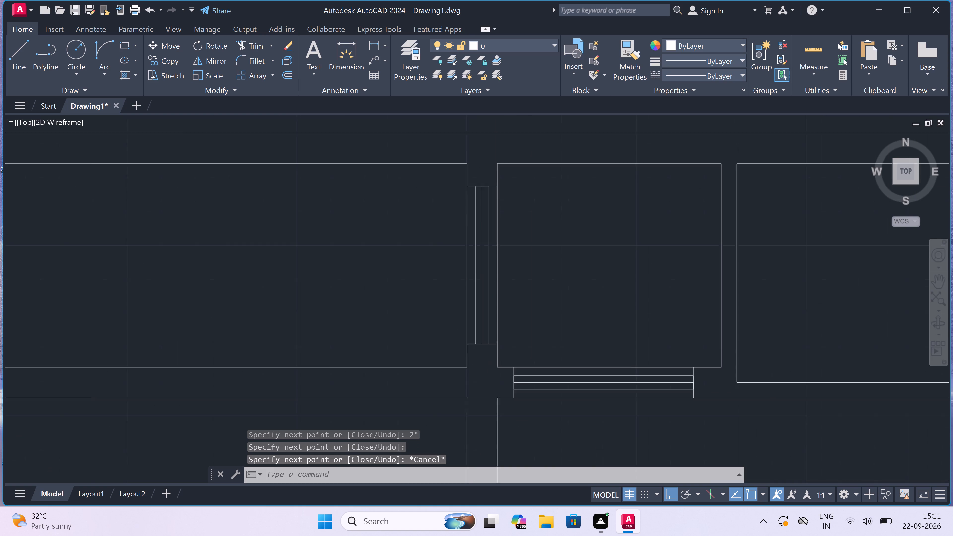
scroll(460, 331, down, 5)
scroll(508, 324, up, 3)
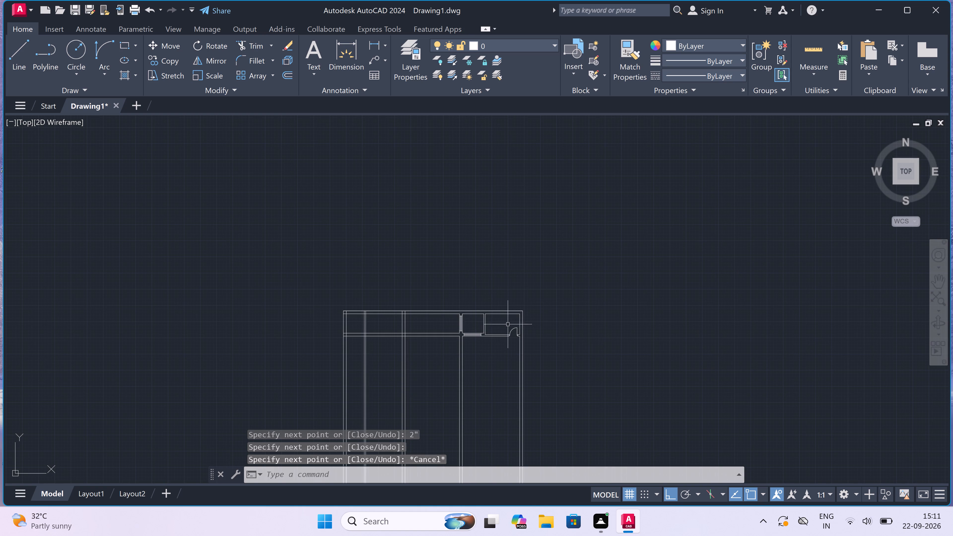
scroll(508, 324, up, 1)
key(space)
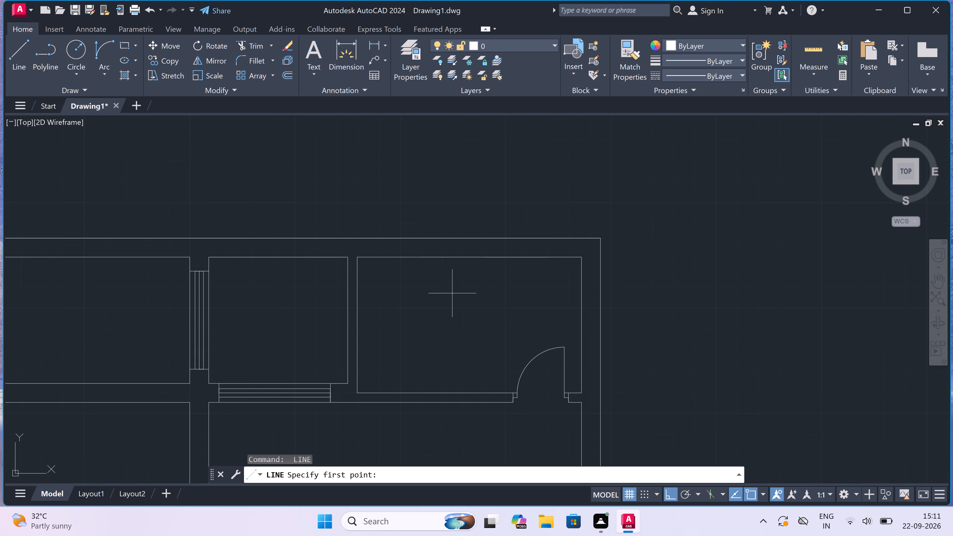
scroll(351, 291, up, 1)
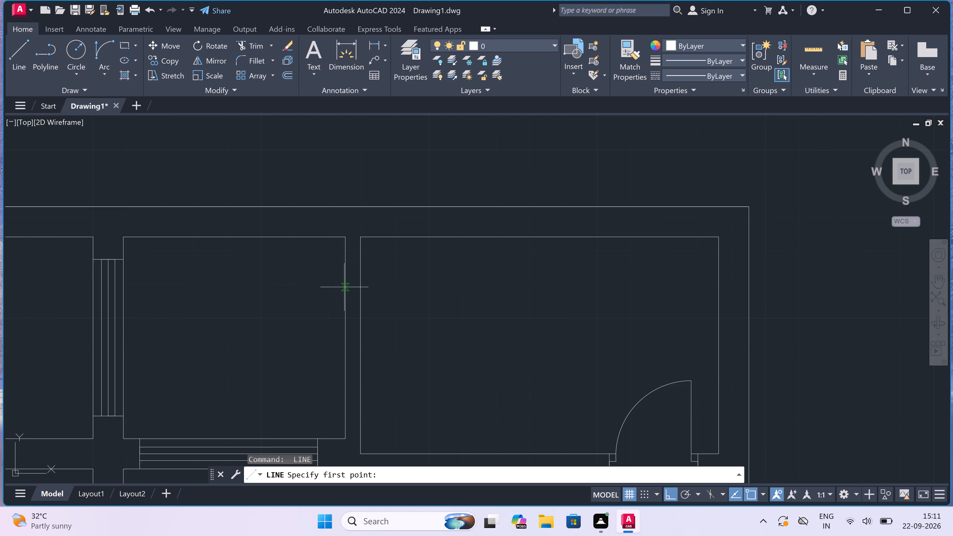
click(346, 281)
click(362, 280)
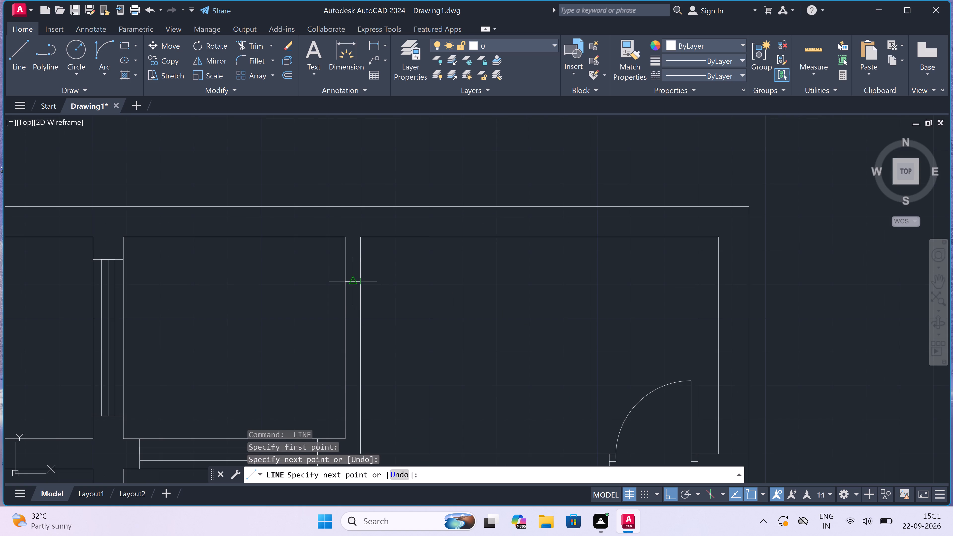
click(353, 284)
text(2')
key(space)
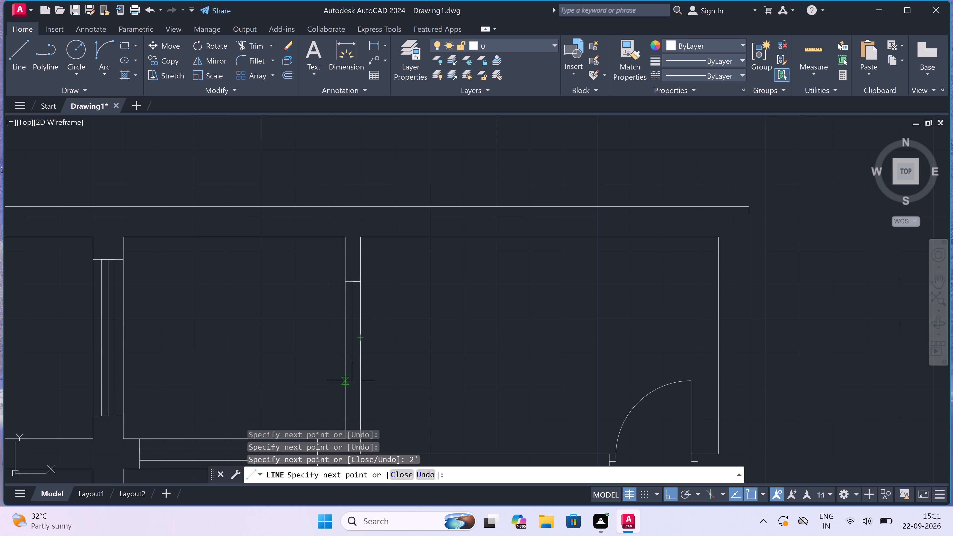
click(344, 361)
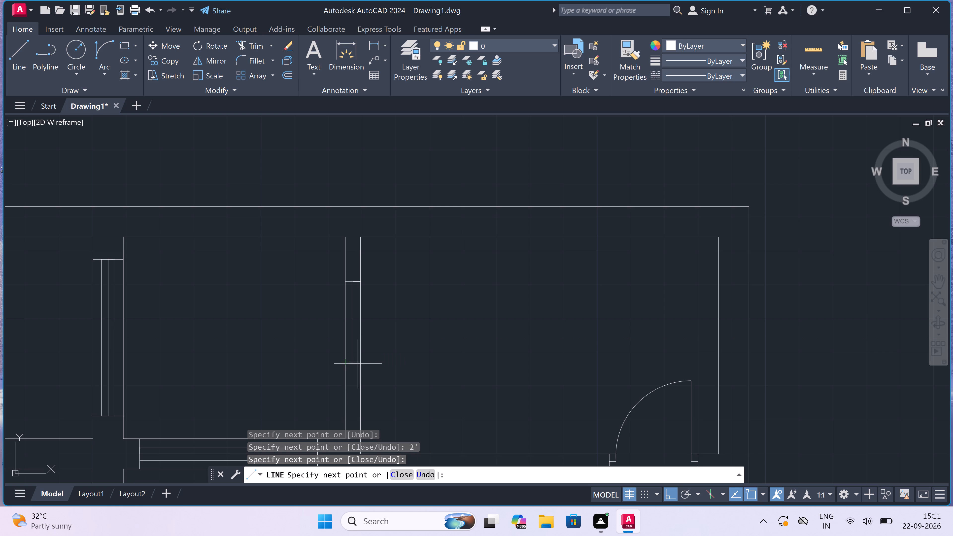
click(360, 364)
key(Escape)
Trim away both horizontal wall lines across the wide room left of the small middle room.
scroll(405, 321, down, 5)
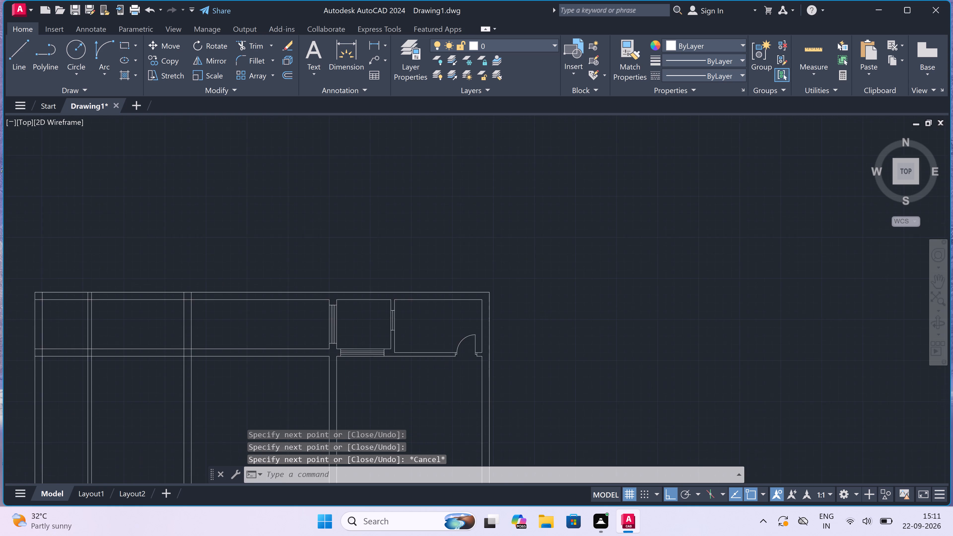
scroll(406, 320, down, 2)
scroll(355, 325, up, 4)
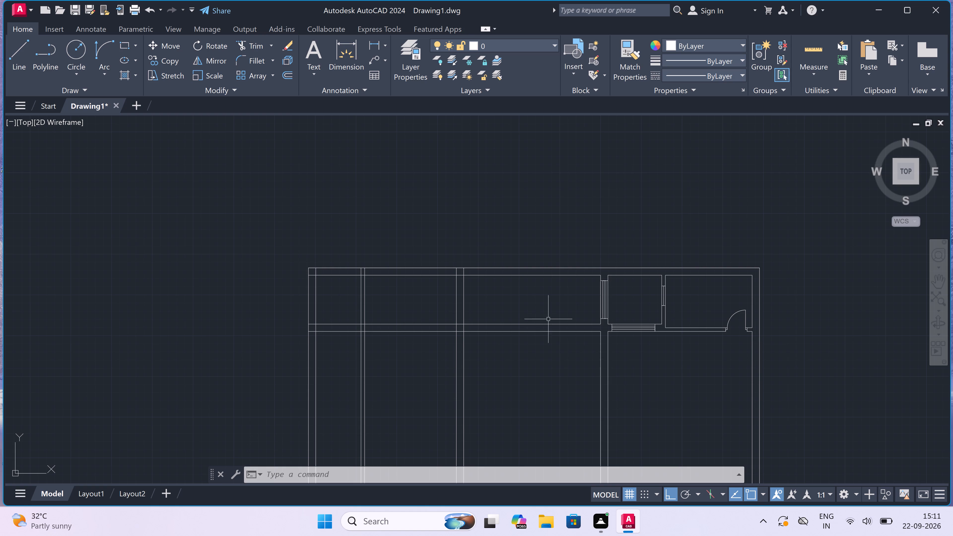
key(Escape)
key(t)
text(r)
key(space)
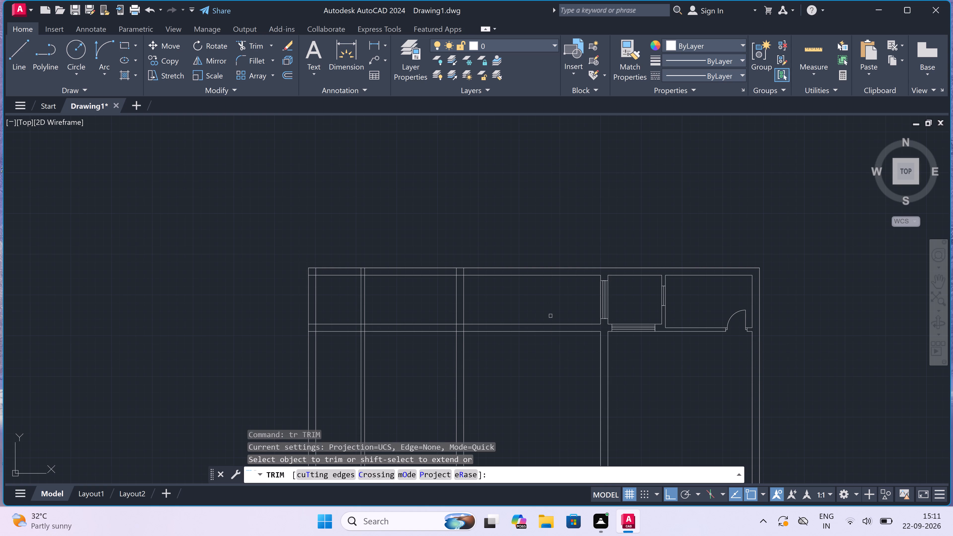
drag(549, 312, 546, 327)
click(528, 396)
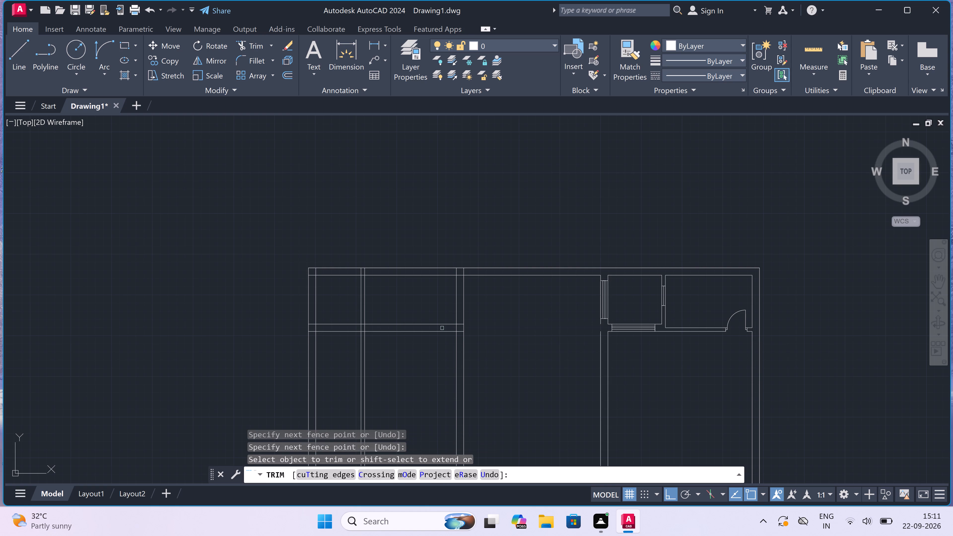
Trim the vertical lines running through the top outer wall, and open its inner line where the vertical wall left of the wide room meets it.
scroll(318, 269, up, 3)
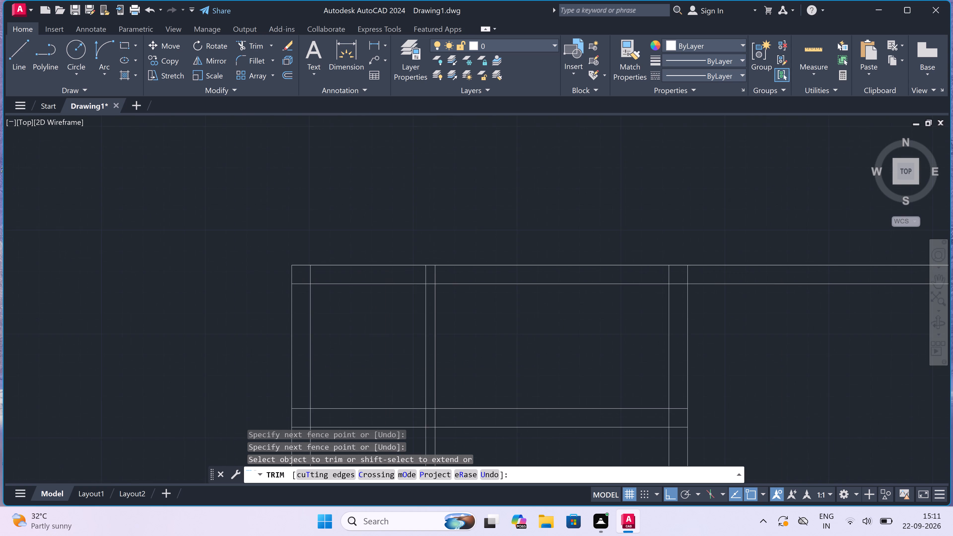
click(298, 274)
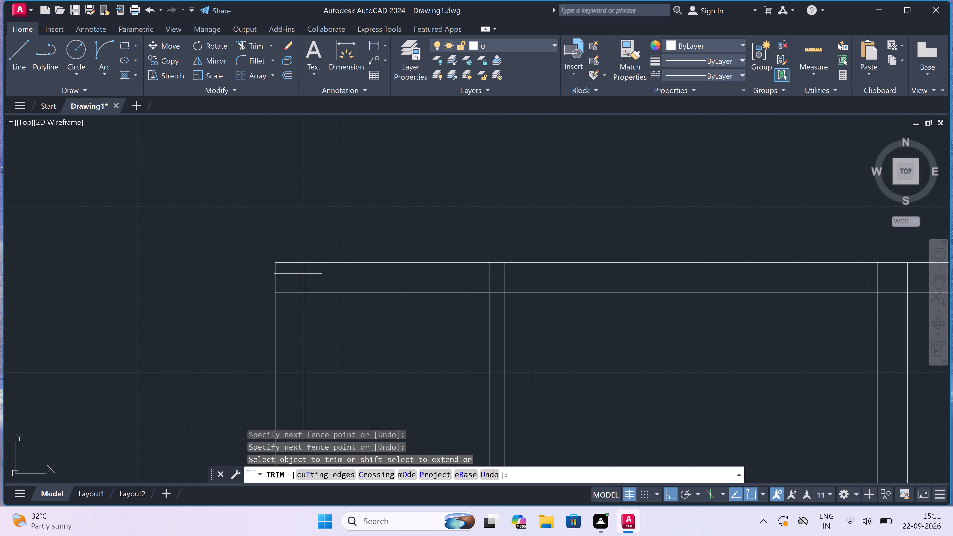
scroll(518, 282, down, 4)
scroll(569, 283, up, 3)
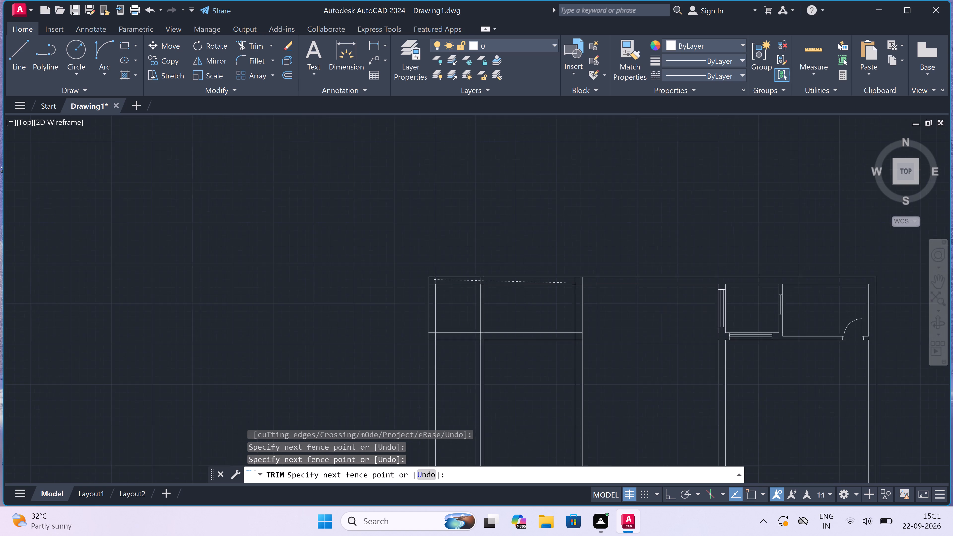
click(614, 274)
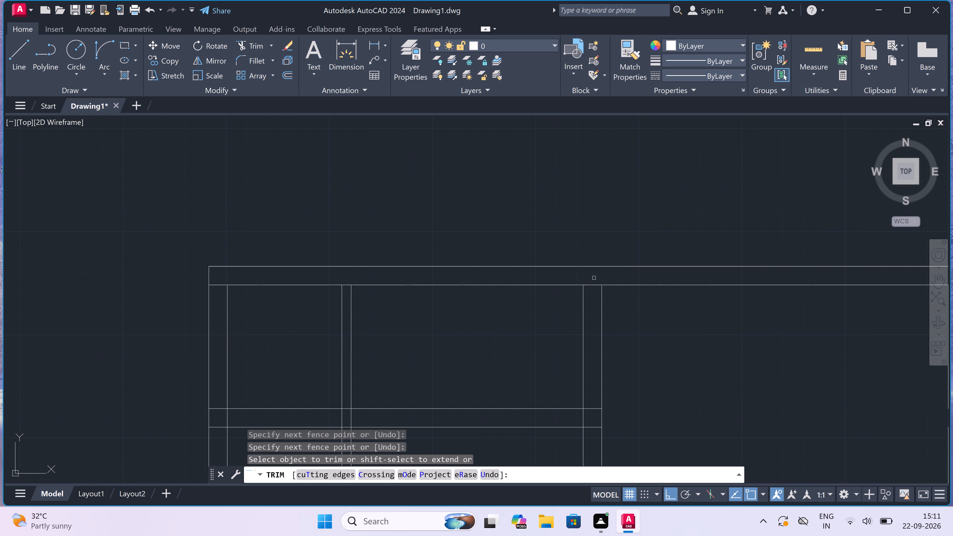
click(594, 277)
click(595, 323)
Trim the inner wall lines overlapping at the top-left outer corner and where the left outer wall meets the horizontal wall.
click(217, 281)
scroll(215, 339, down, 2)
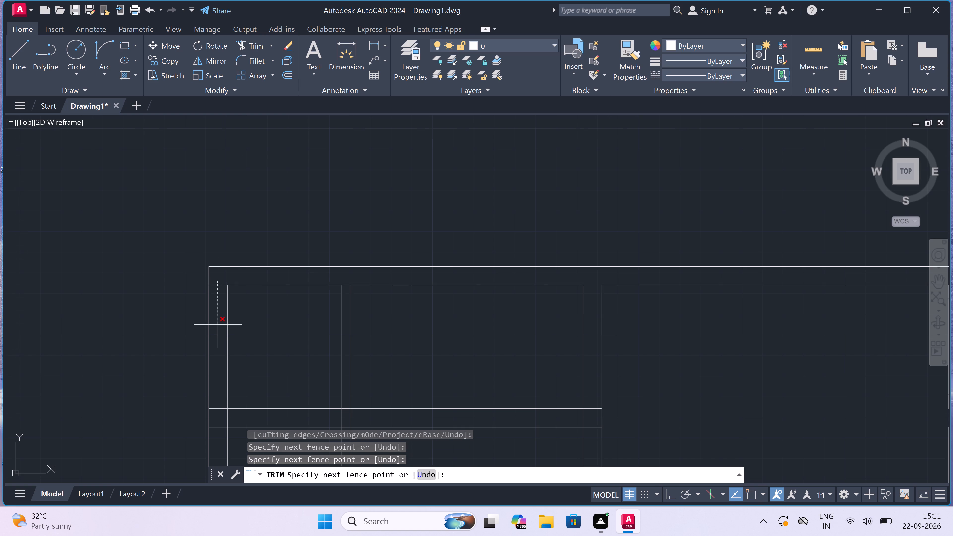
scroll(215, 339, down, 1)
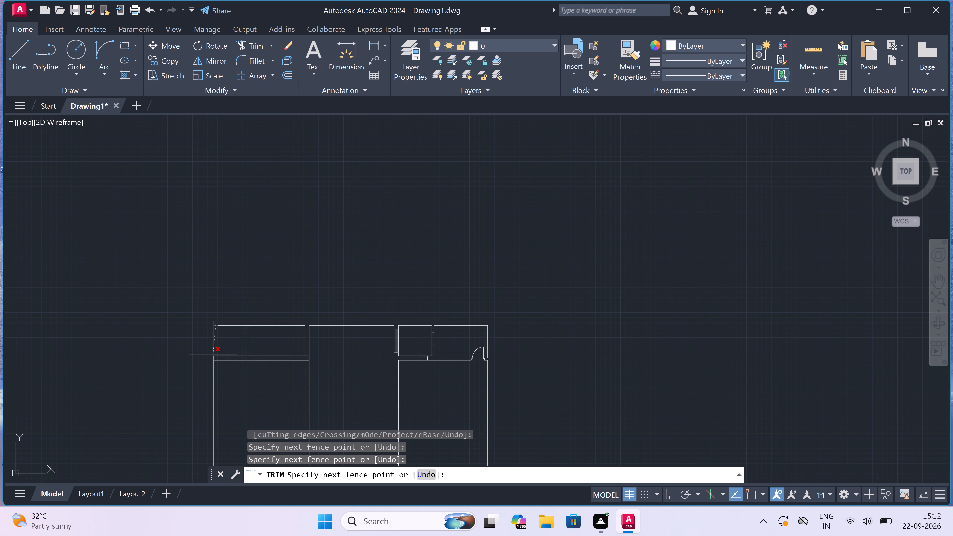
scroll(213, 355, up, 3)
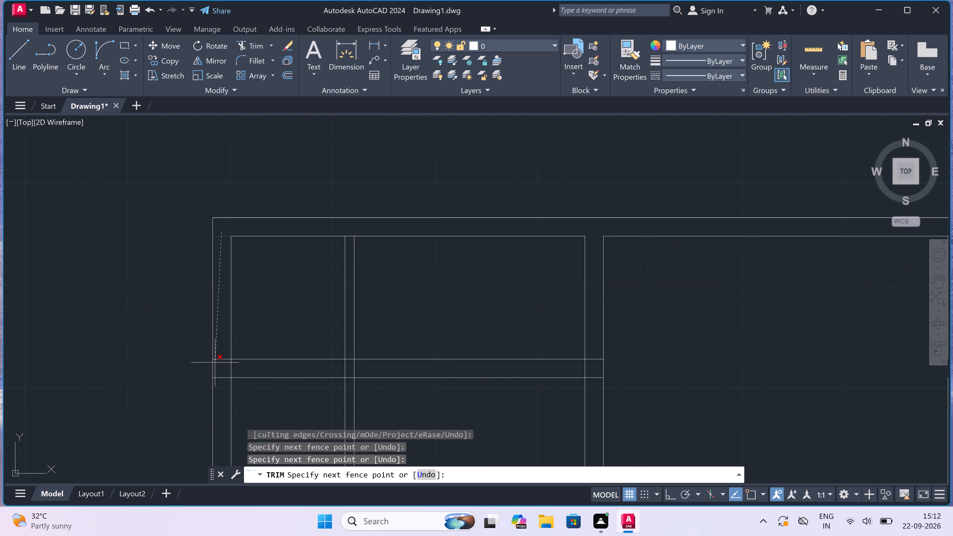
click(218, 366)
drag(219, 366, 221, 366)
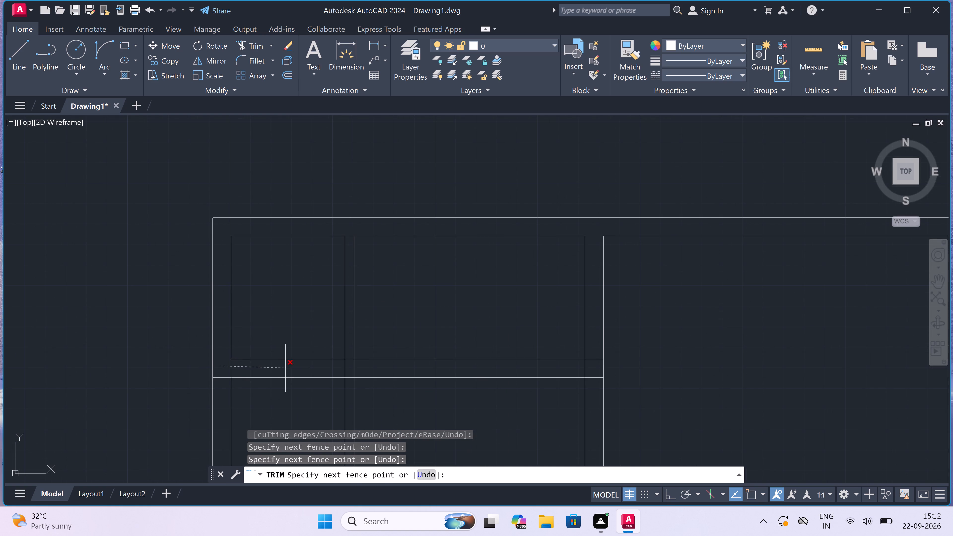
click(290, 368)
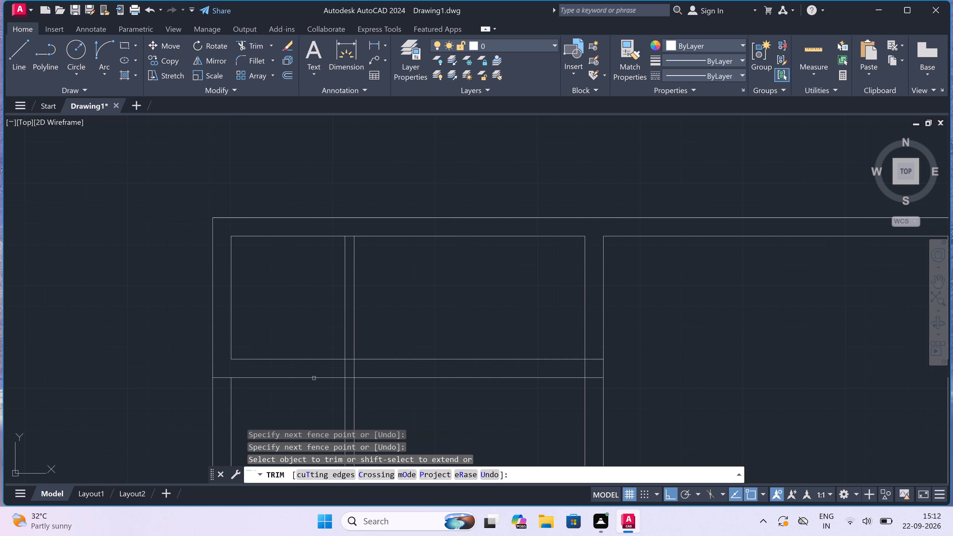
Trim the partition's right line inside the horizontal wall, and the wall's upper line from the partition to the far side of the vertical wall.
click(353, 367)
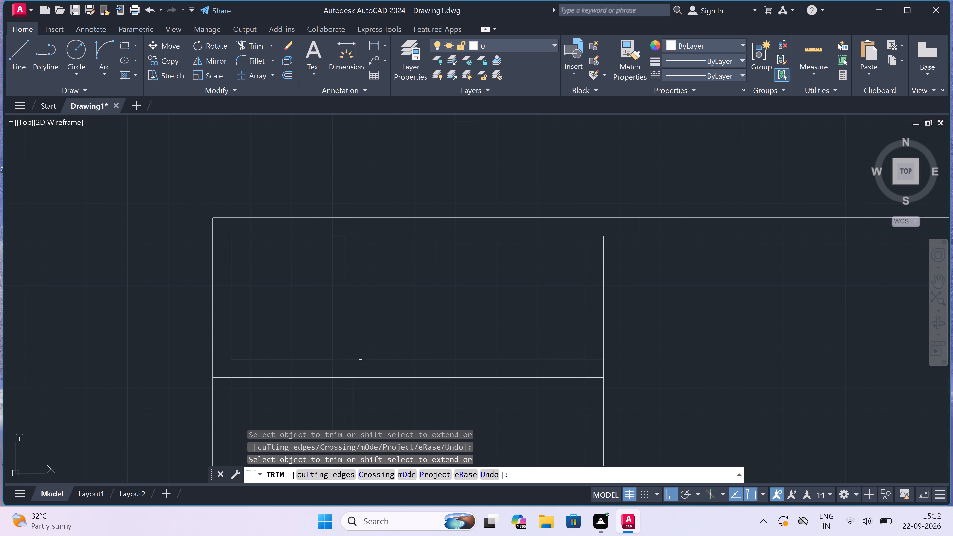
click(361, 358)
click(351, 359)
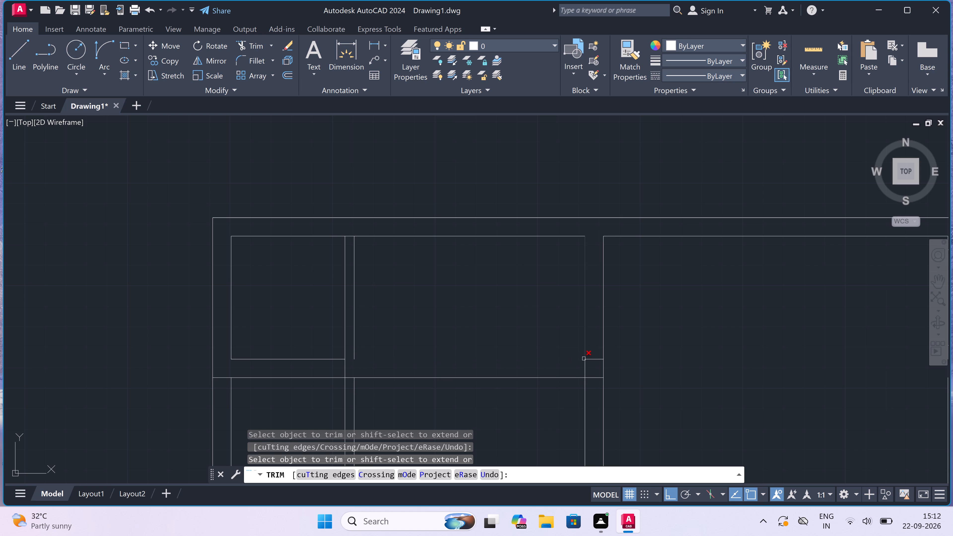
click(591, 359)
key(Escape)
Draw a line 4.5" down from the end of the partition's right line, continuing horizontally to the vertical wall.
key(l)
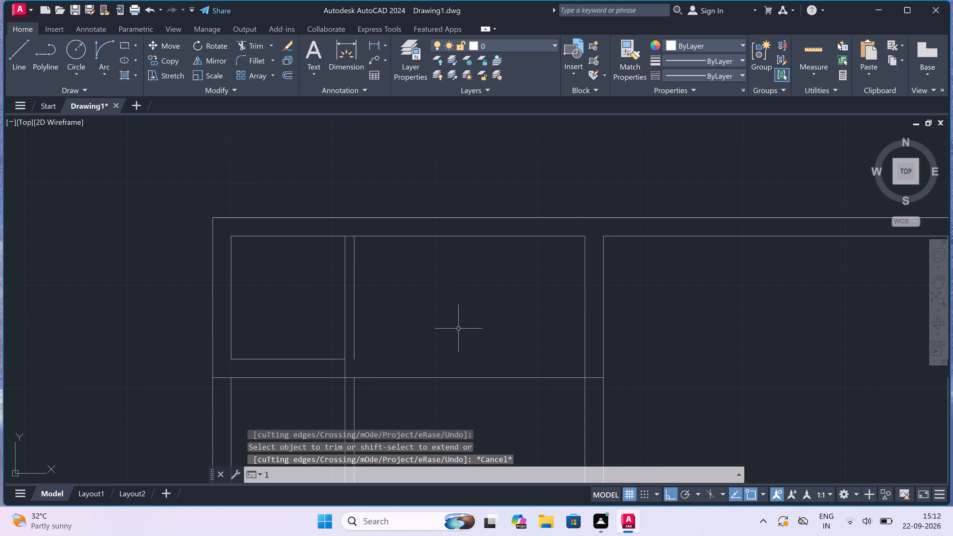
key(space)
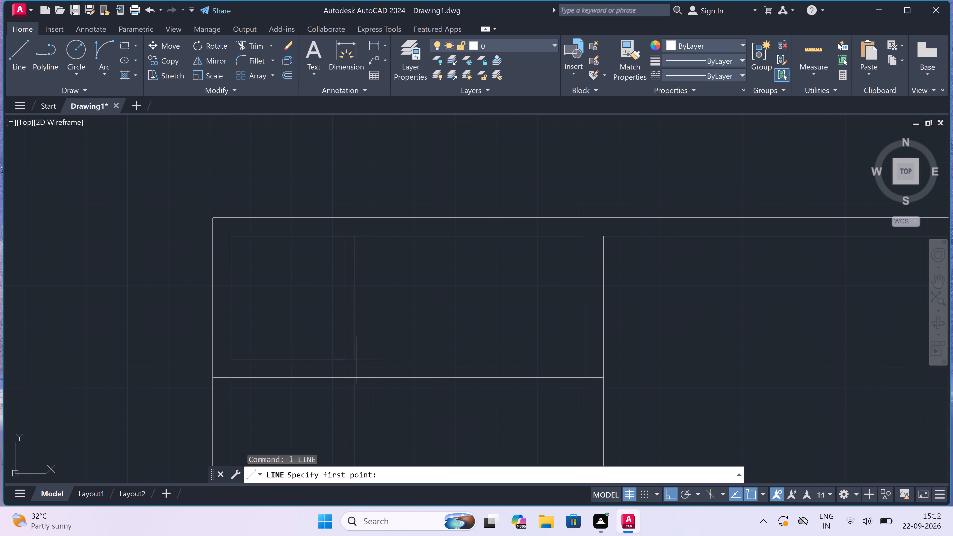
click(353, 361)
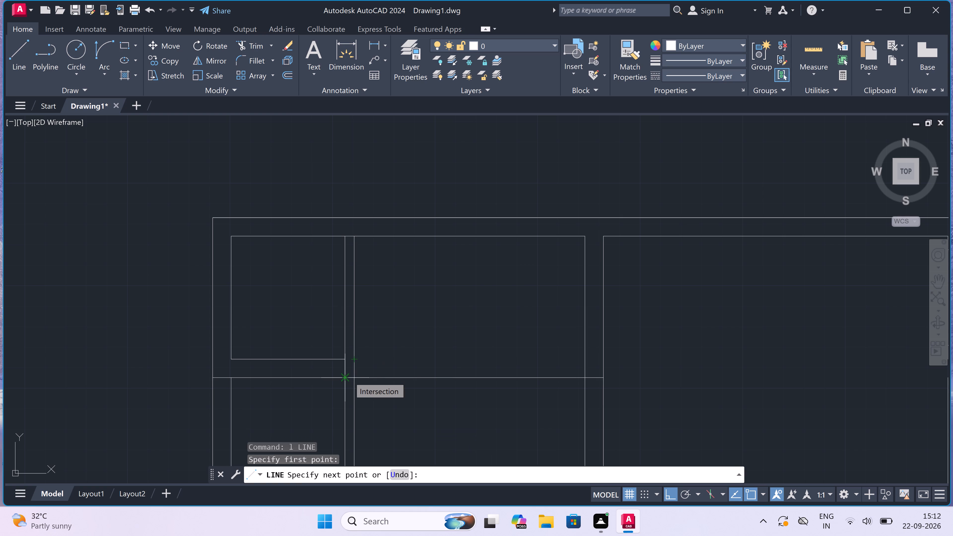
text(4.5")
key(space)
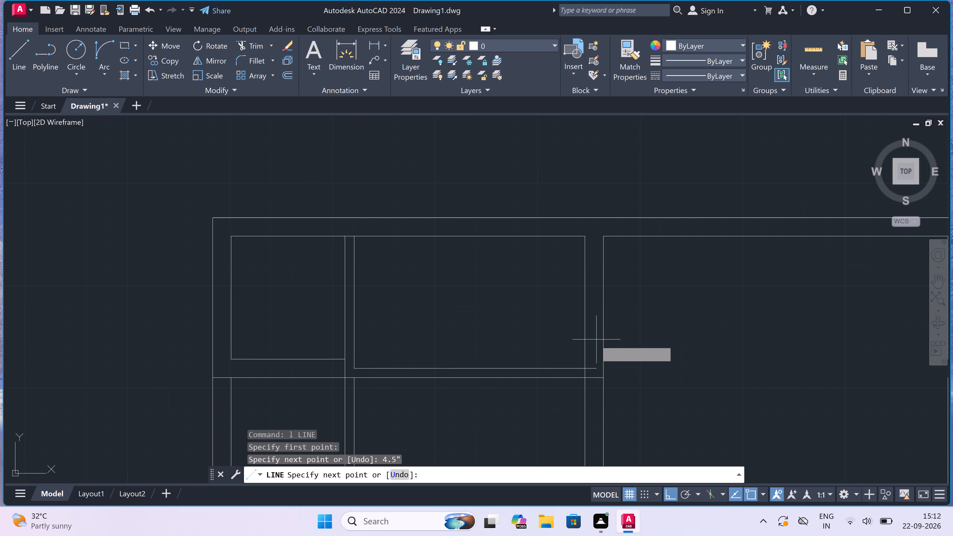
click(585, 368)
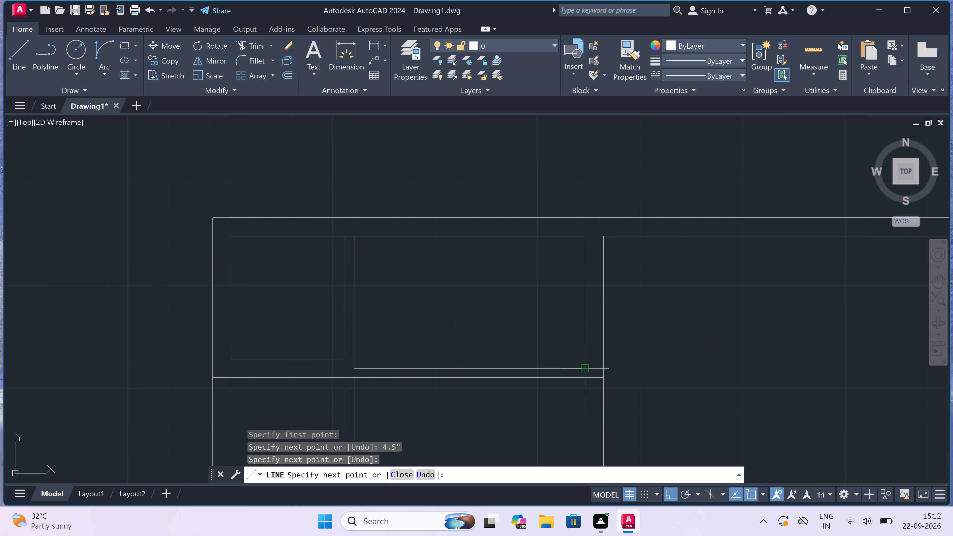
key(Escape)
scroll(508, 329, down, 1)
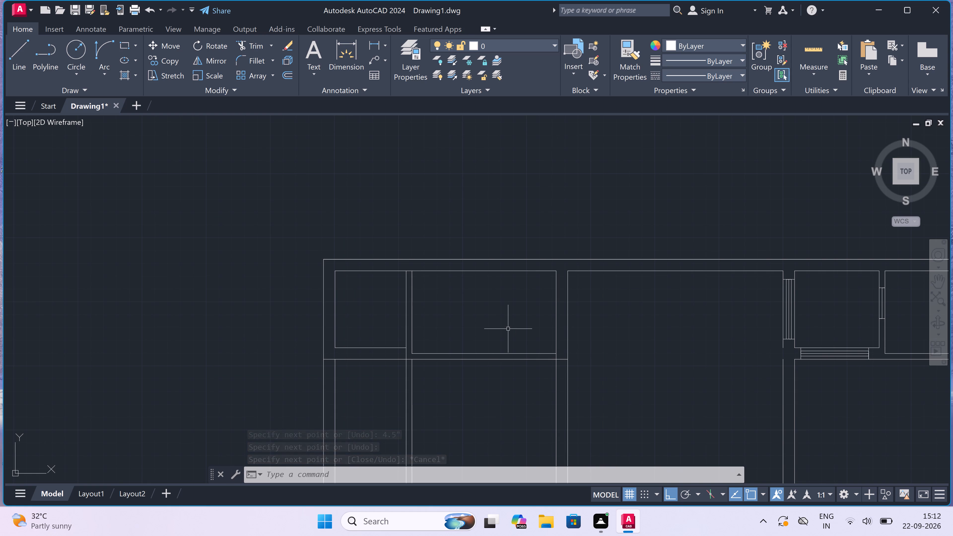
Draw a line 4.5" left from the small top-left room's lower-left inner corner and continue it up to the top outer wall line.
scroll(508, 329, down, 1)
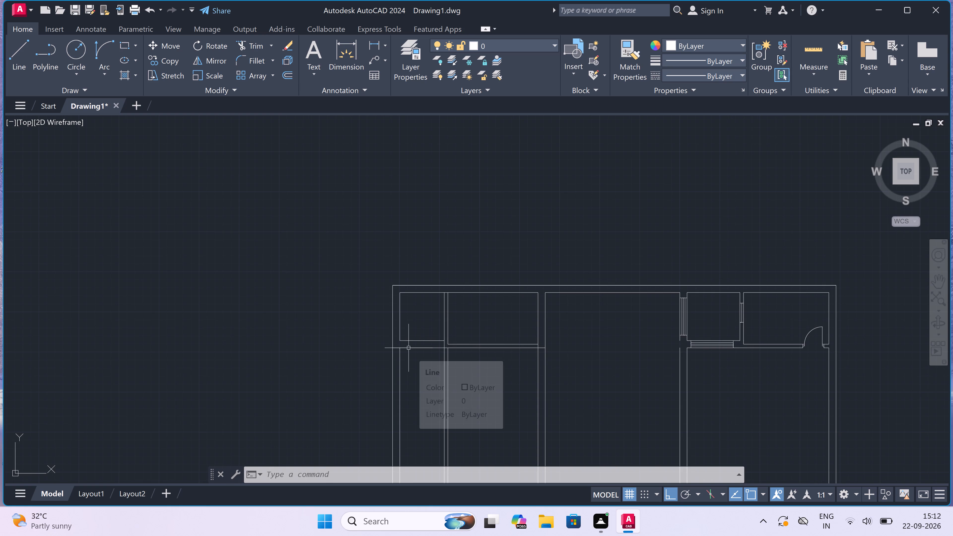
scroll(408, 348, down, 2)
scroll(407, 344, up, 3)
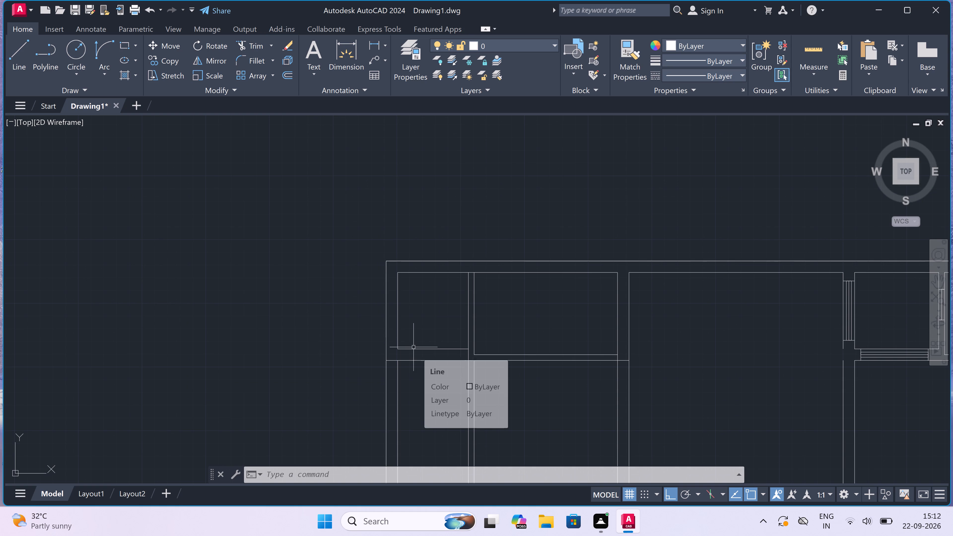
scroll(413, 347, up, 1)
text(l)
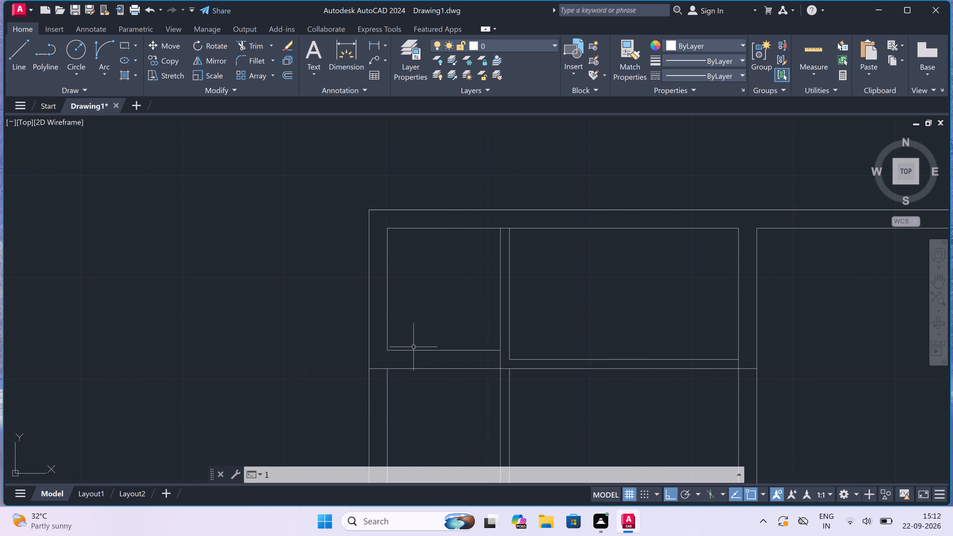
key(space)
click(389, 349)
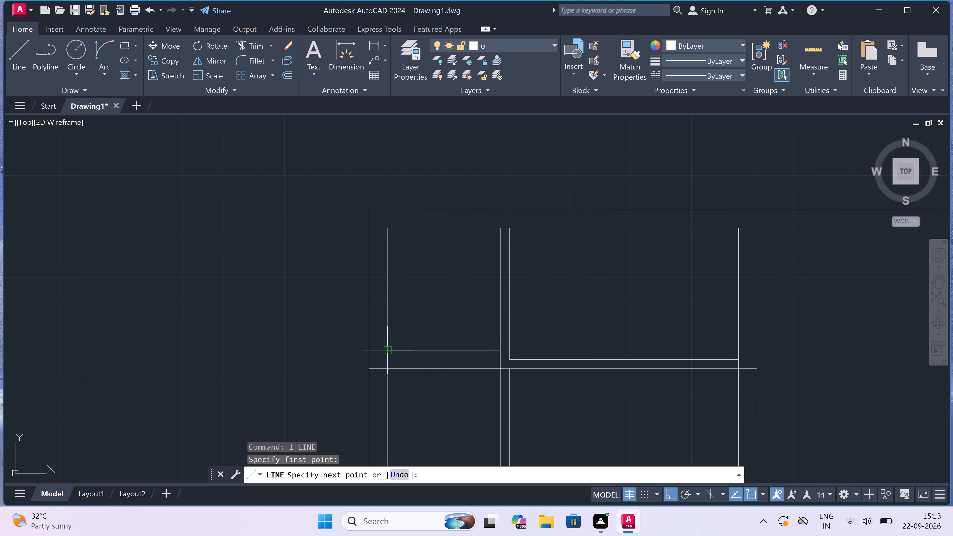
text(4.5")
key(space)
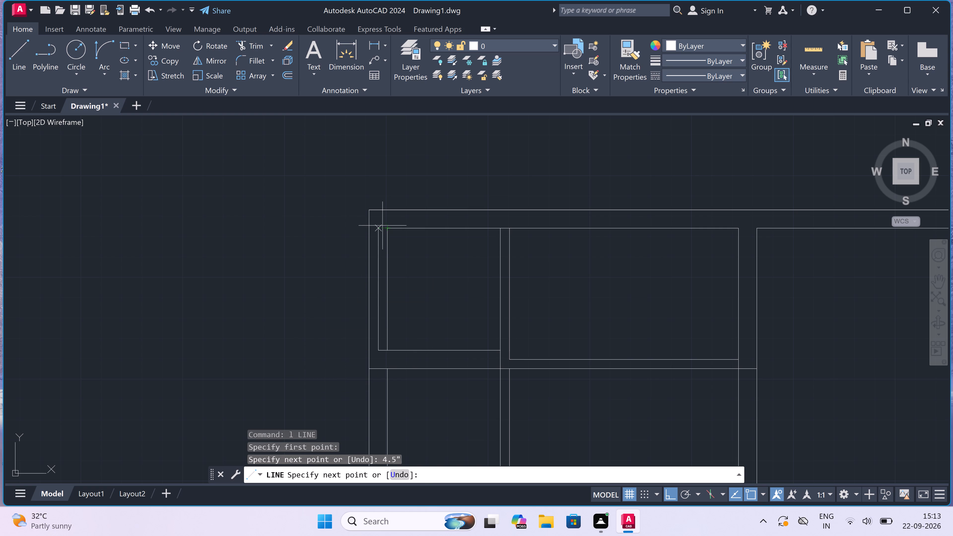
scroll(376, 223, up, 2)
scroll(376, 223, down, 3)
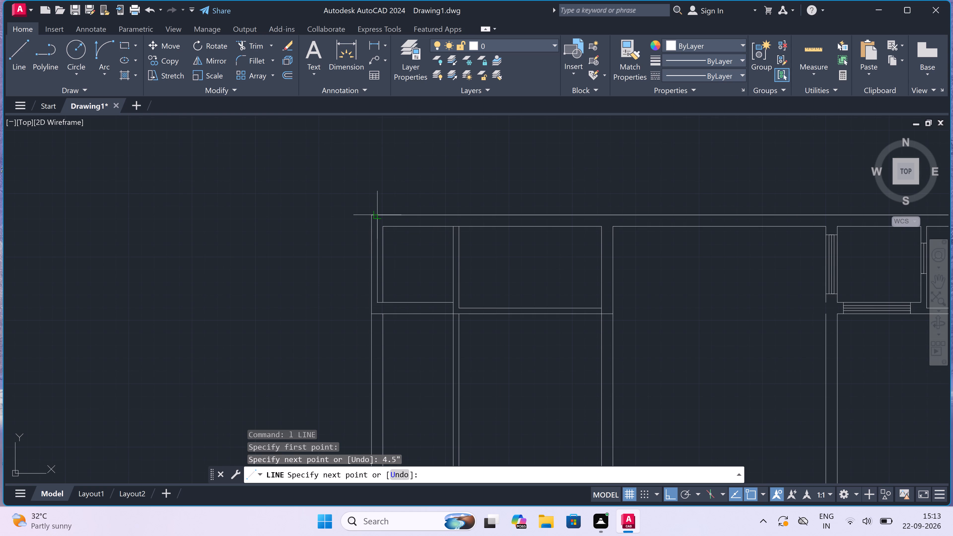
scroll(379, 216, up, 2)
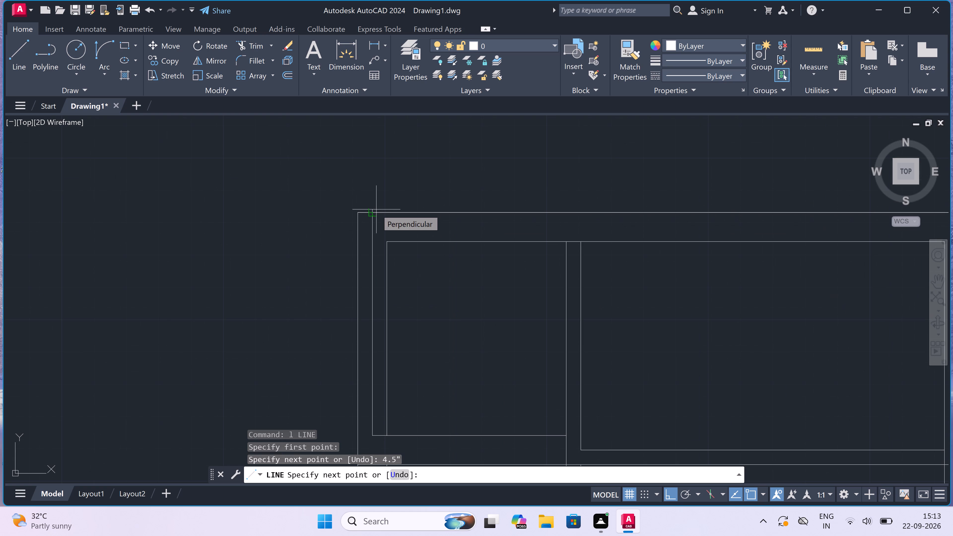
click(374, 211)
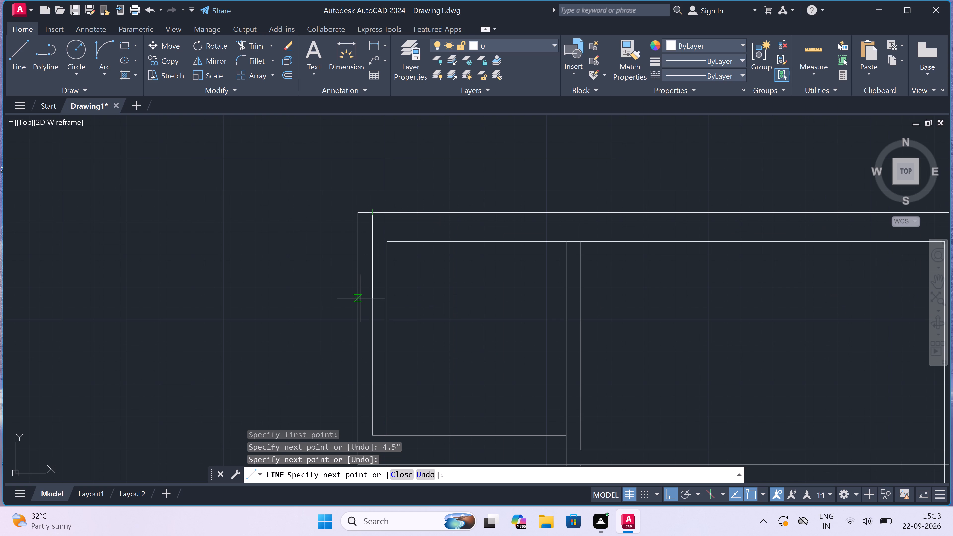
Continue the line 4.5" down, across to the partition's left line, up to the top outer wall line, and back down to the partition's end.
text(4.5")
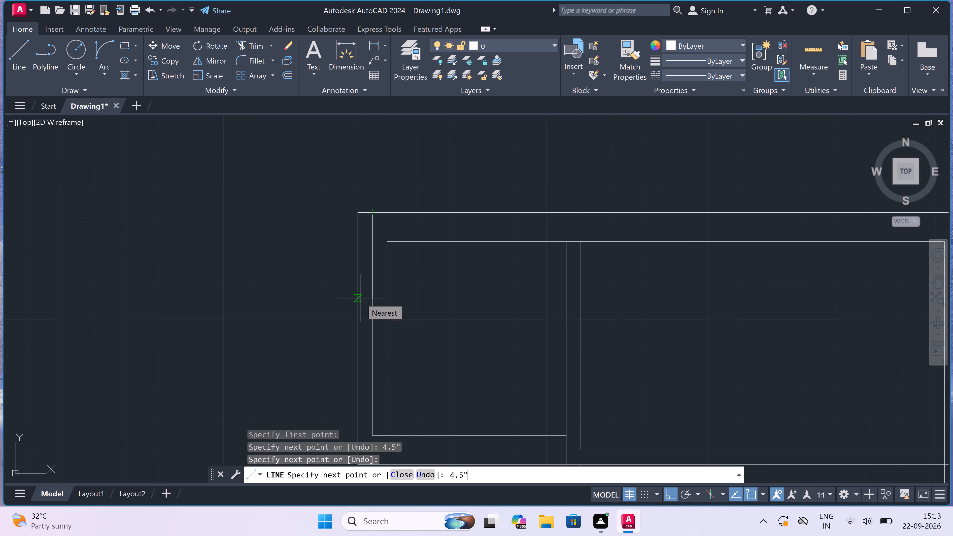
key(space)
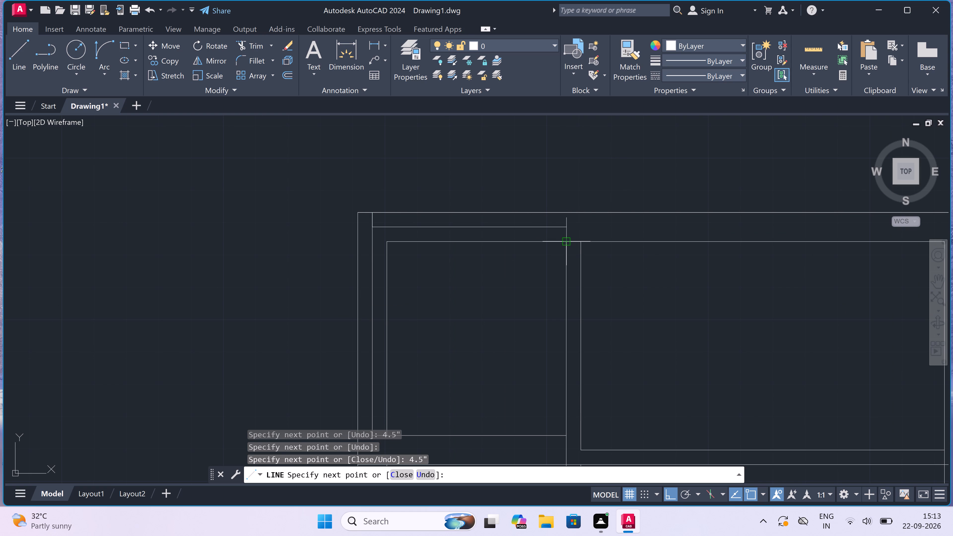
click(565, 225)
click(566, 216)
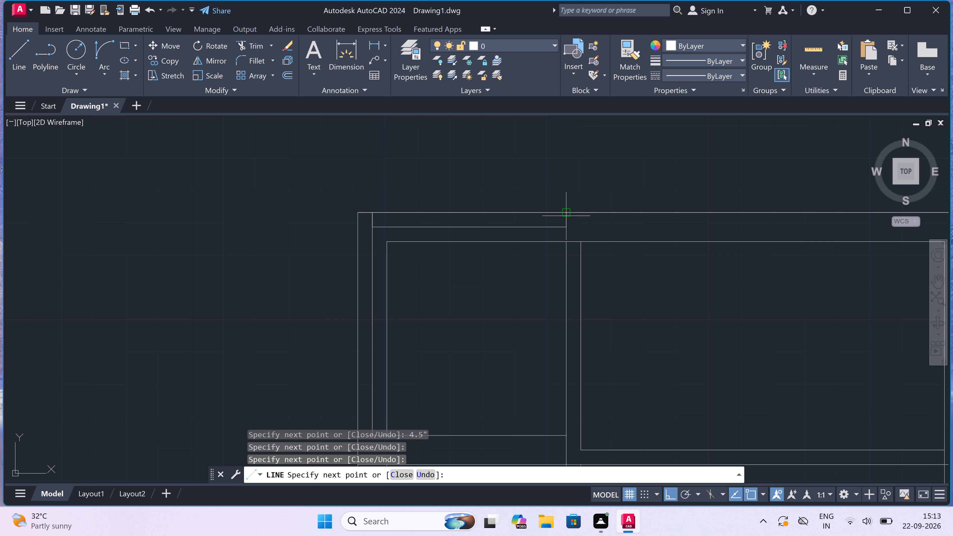
click(566, 245)
key(Escape)
Trim the small room's old top and left inner wall lines and the new vertical line's stub above the corner.
key(t)
key(r)
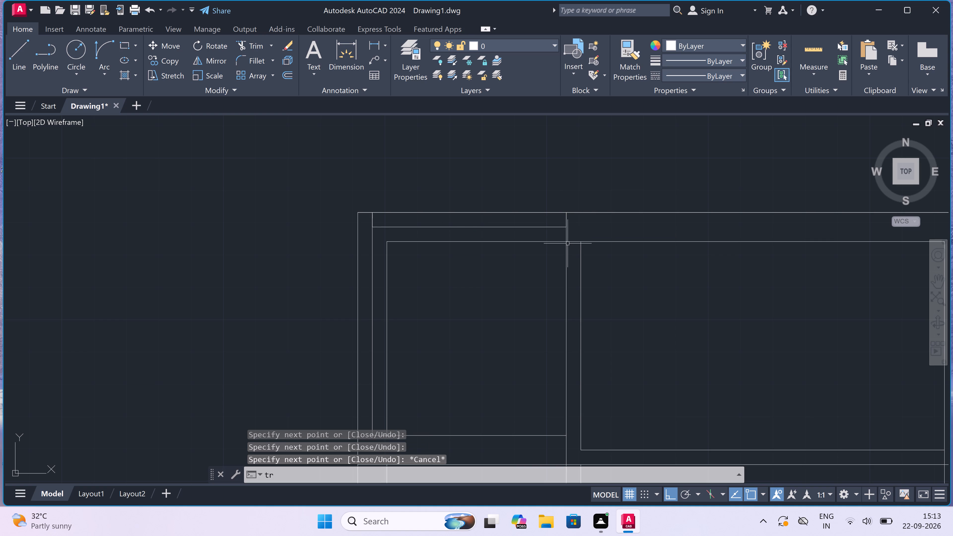
key(space)
click(543, 242)
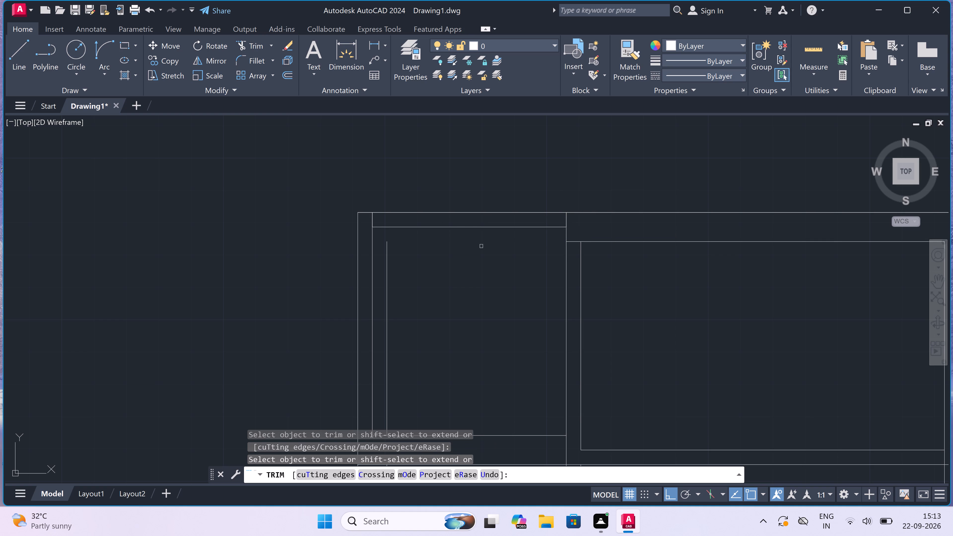
triple_click(372, 221)
click(372, 221)
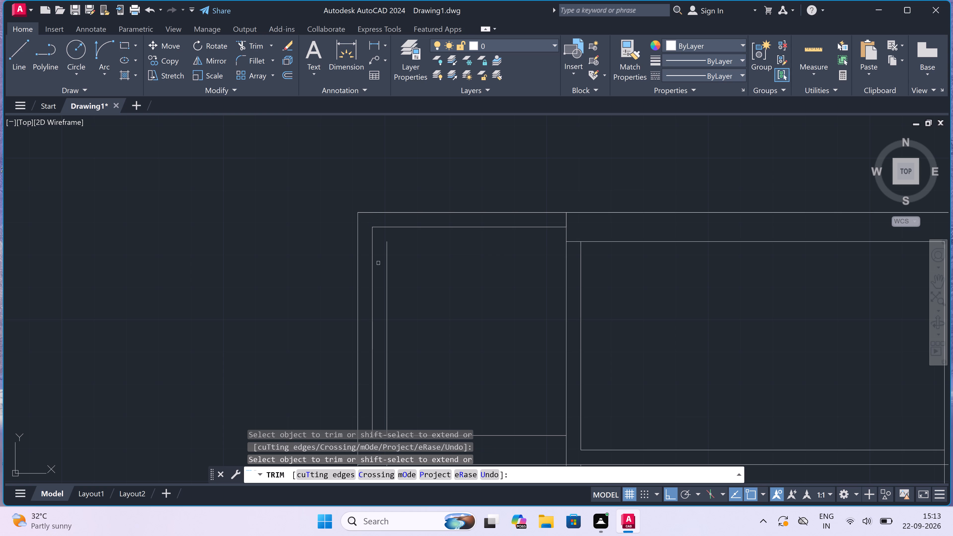
drag(379, 265, 382, 265)
click(407, 261)
Trim the horizontal wall's lower line where it crosses the left outer wall below the small room.
scroll(407, 261, down, 3)
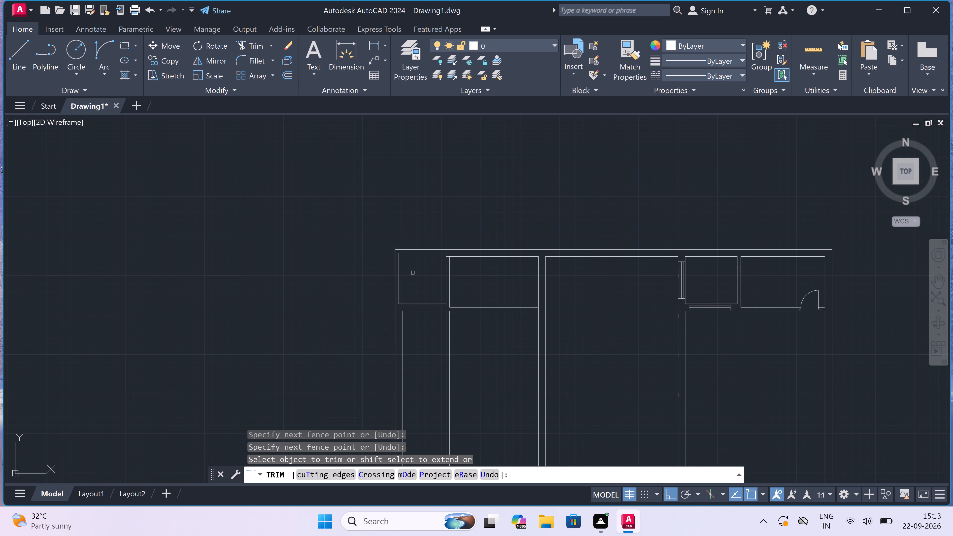
scroll(417, 284, up, 3)
scroll(417, 284, down, 3)
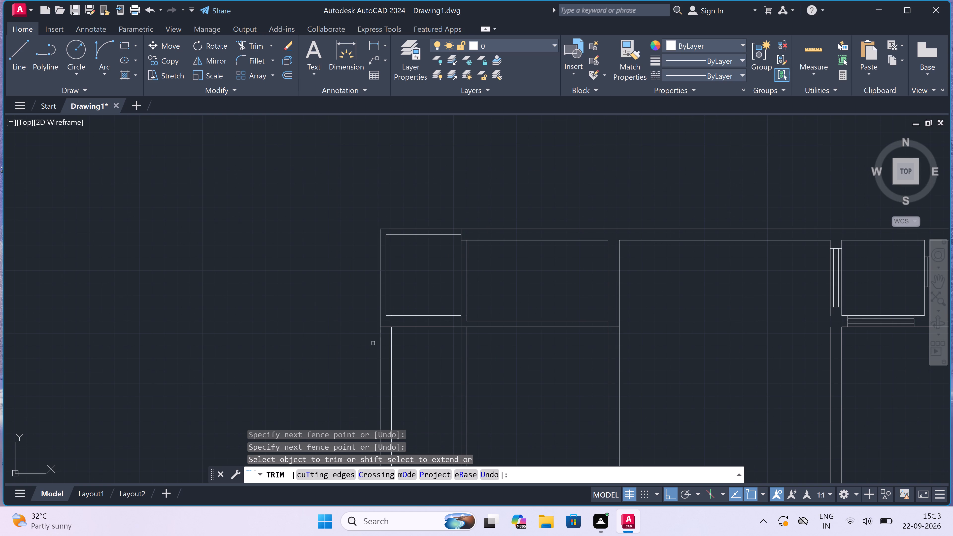
scroll(384, 326, up, 2)
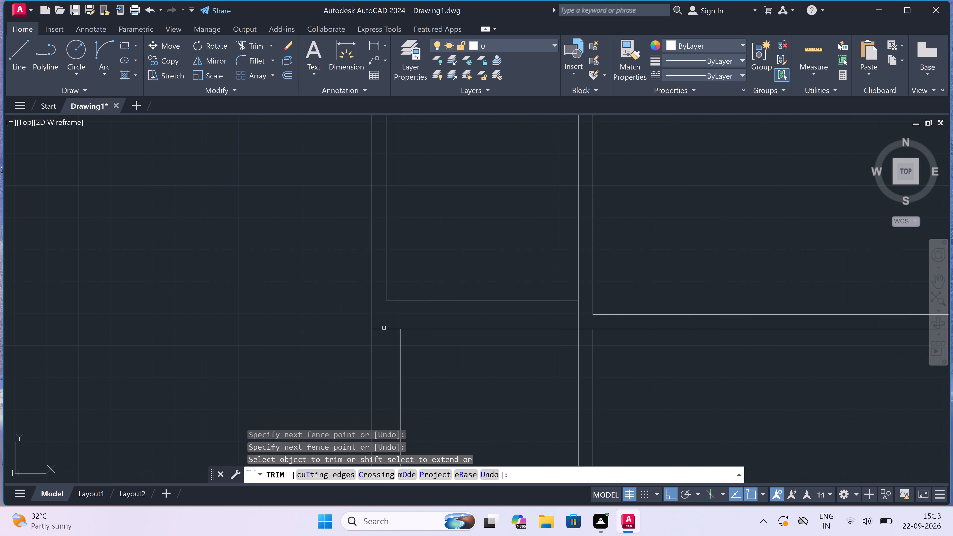
click(383, 330)
key(Escape)
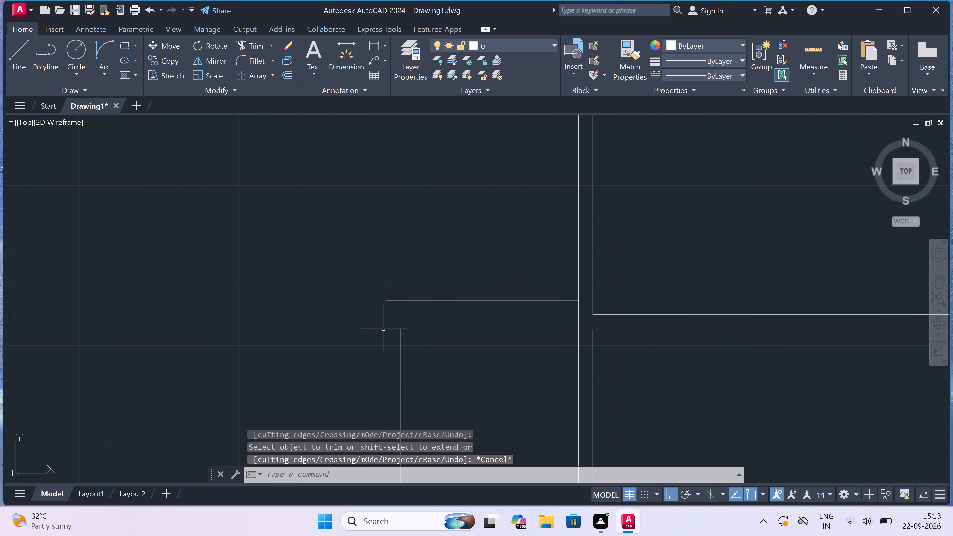
Draw a line from the left wall's inner corner up to the small room's bottom line, continuing left to the outer wall line.
text(l)
key(space)
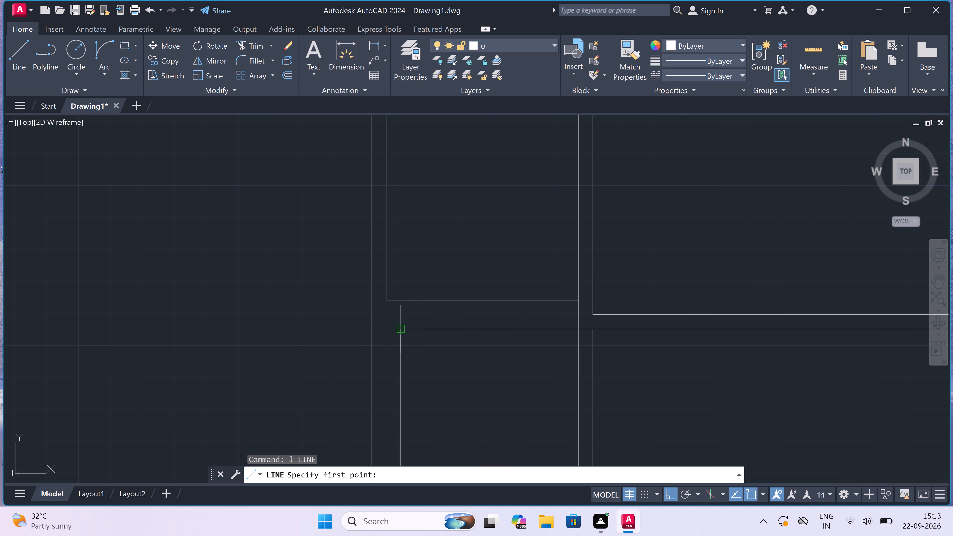
click(402, 331)
click(401, 302)
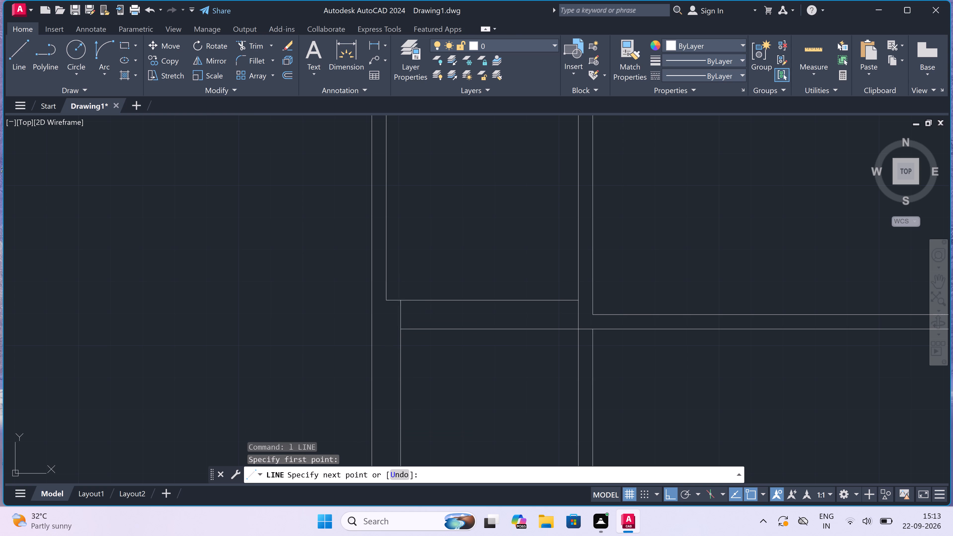
click(372, 300)
key(Escape)
Draw window lines in the wall below the small top-left room: a centre line to the partition and parallel lines 2" above and below.
key(space)
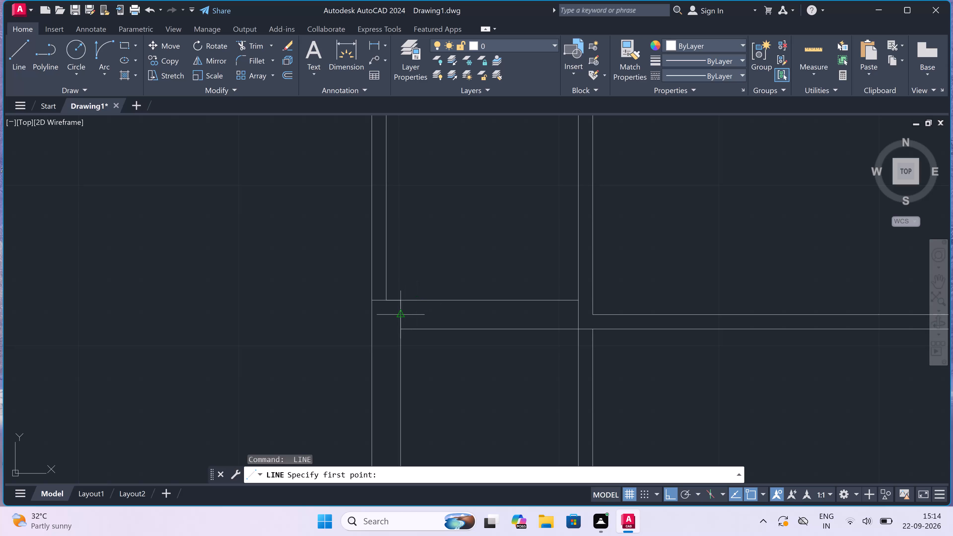
drag(400, 315, 403, 316)
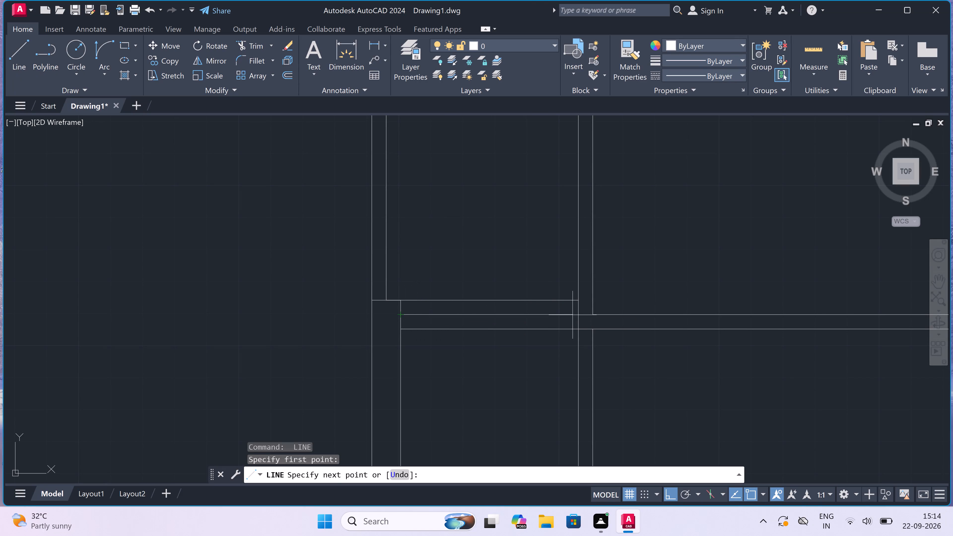
click(579, 316)
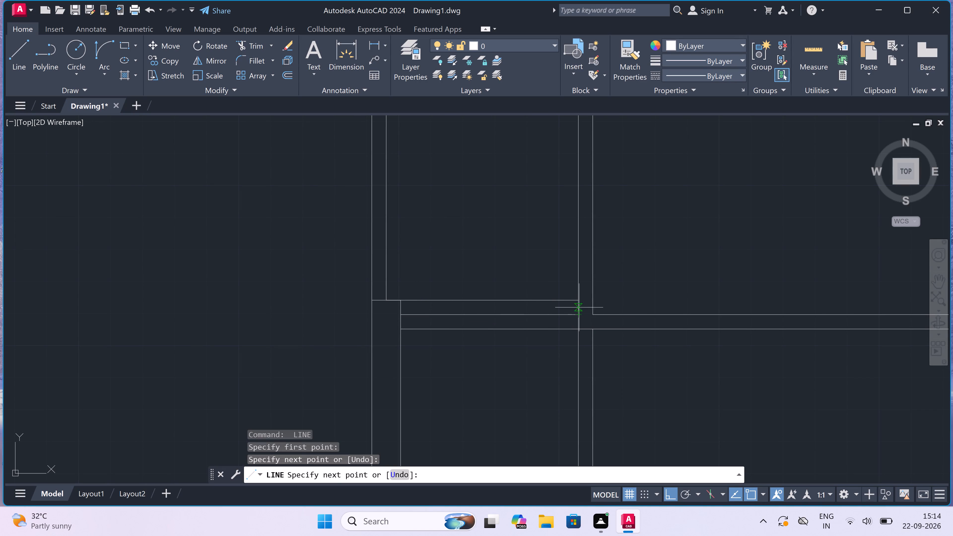
text(2")
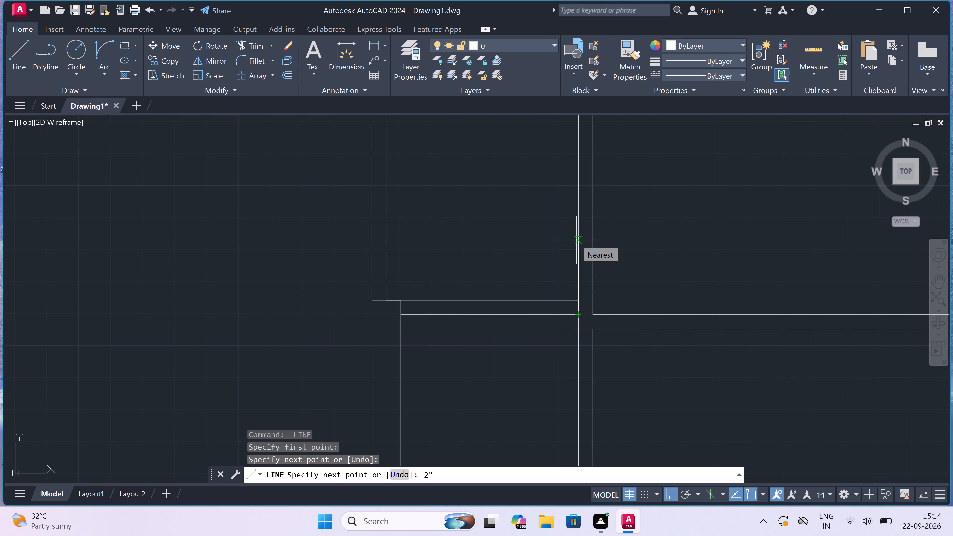
key(space)
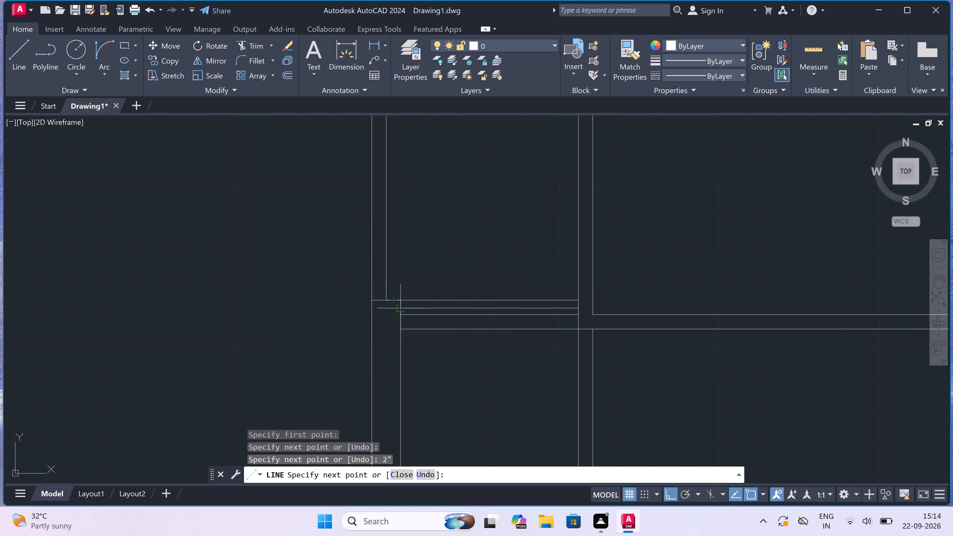
click(403, 307)
click(403, 315)
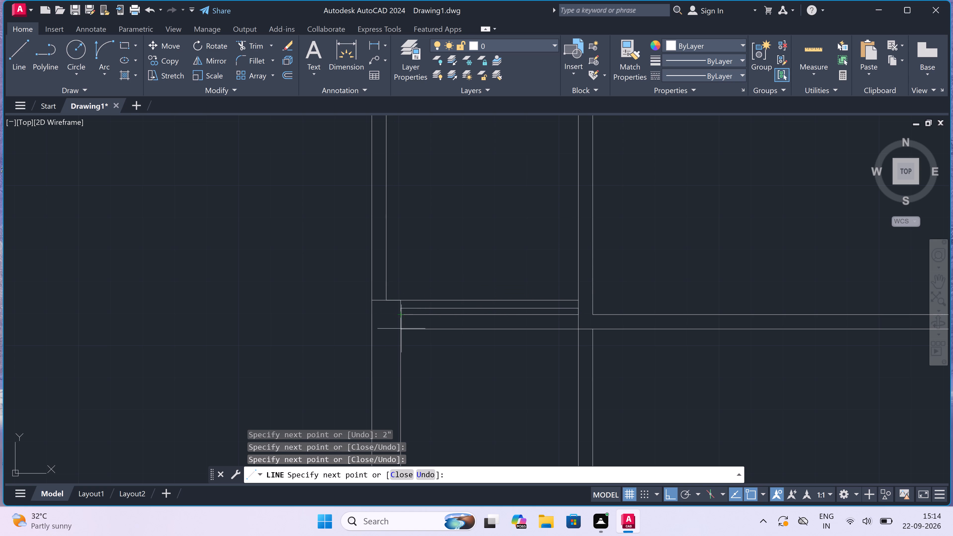
text(2")
key(space)
scroll(561, 329, up, 3)
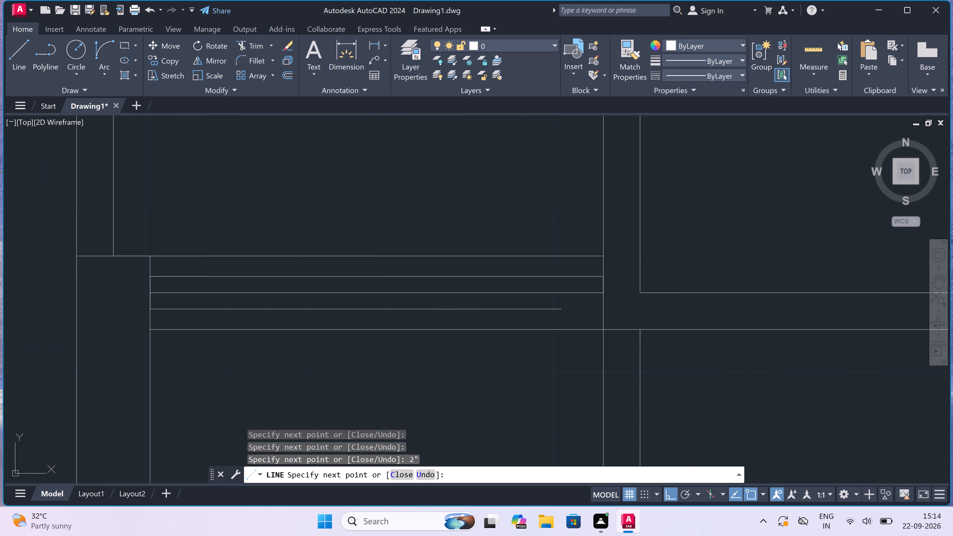
click(630, 293)
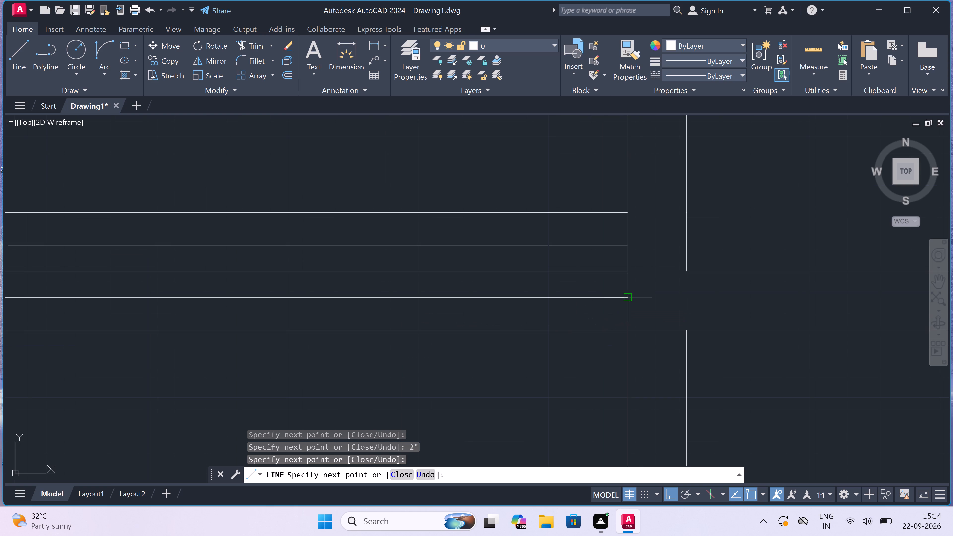
key(Escape)
Trim the stub of the second room's top wall line where it crosses the partition beside the small top-left room.
scroll(423, 287, down, 7)
scroll(411, 290, up, 1)
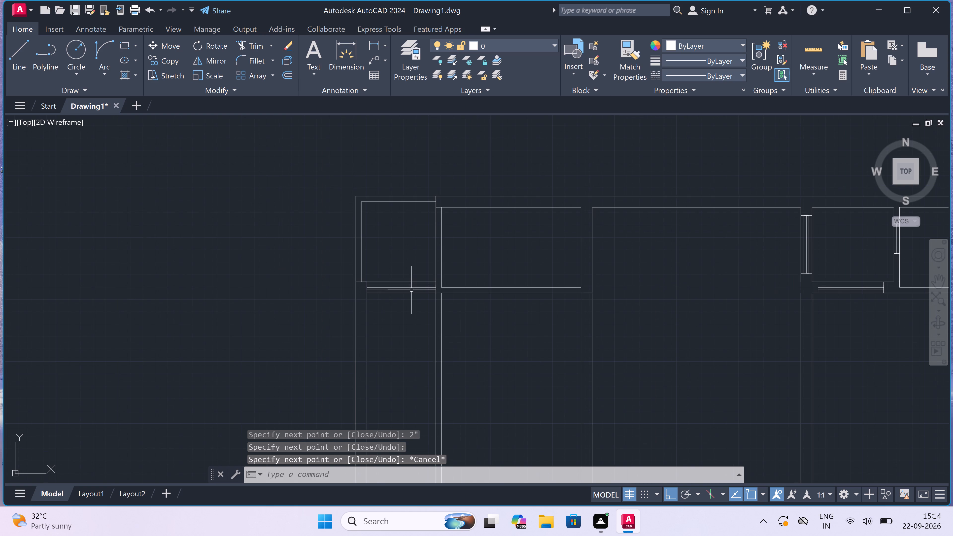
key(t)
key(r)
key(space)
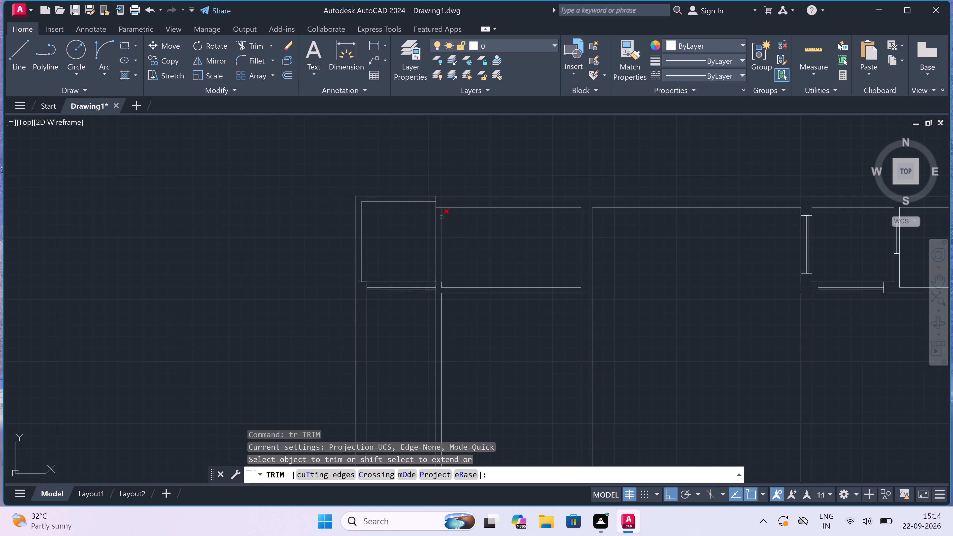
scroll(442, 210, up, 3)
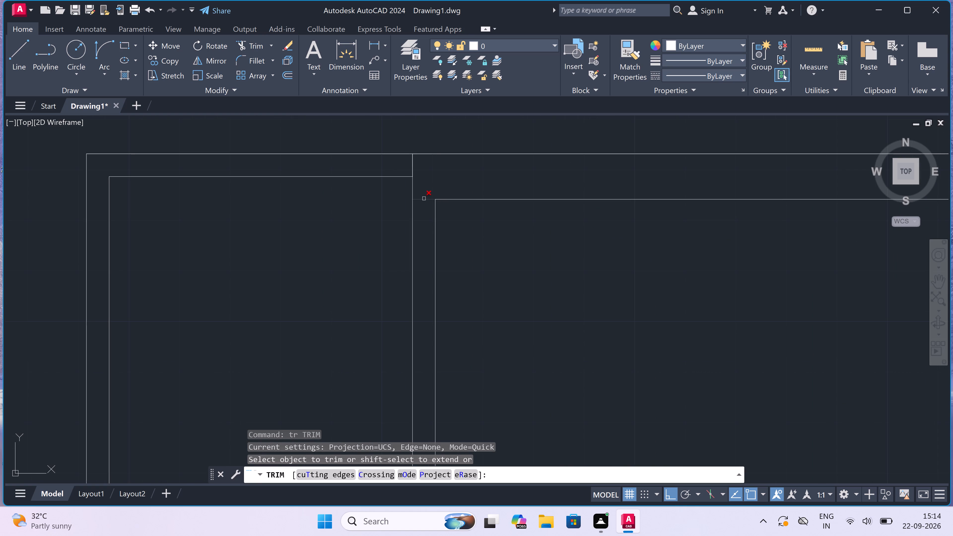
click(423, 199)
scroll(423, 199, down, 4)
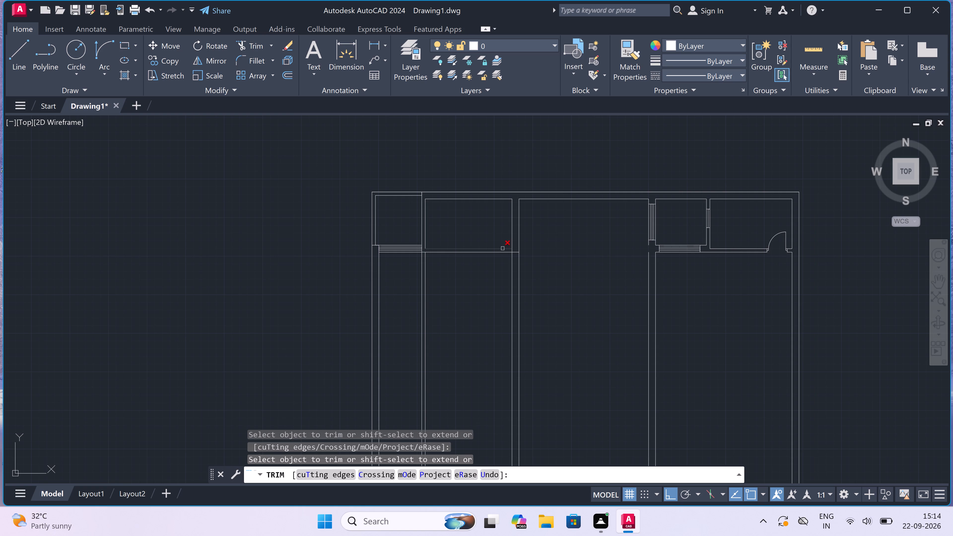
Trim the vertical and horizontal wall lines crossing the junction at the second room's bottom-right corner to open it up.
scroll(515, 252, up, 6)
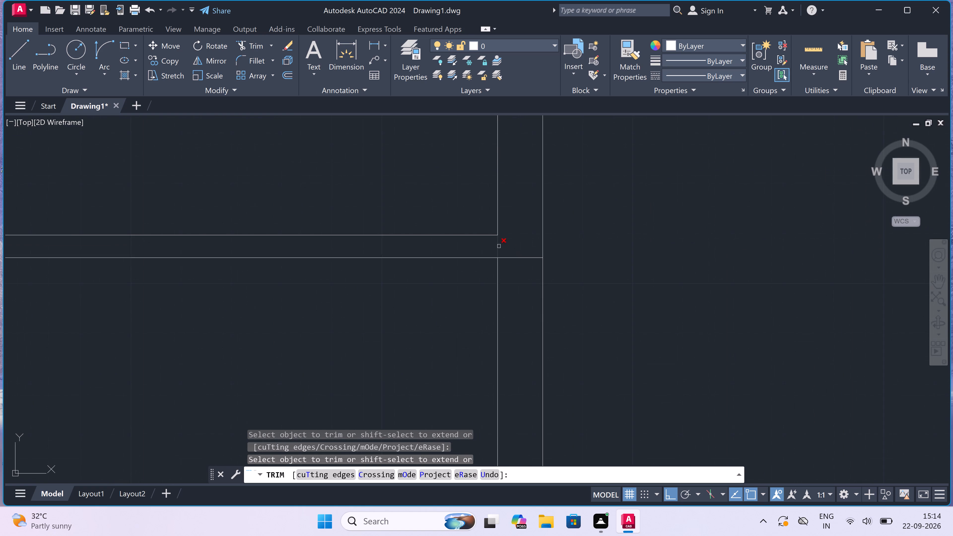
drag(476, 247, 486, 244)
click(530, 237)
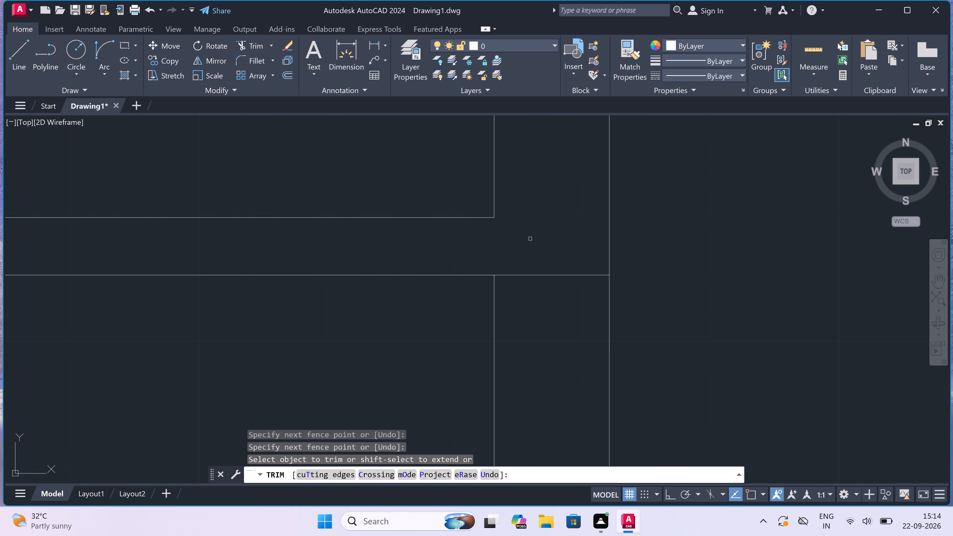
click(531, 236)
click(534, 314)
scroll(534, 314, down, 6)
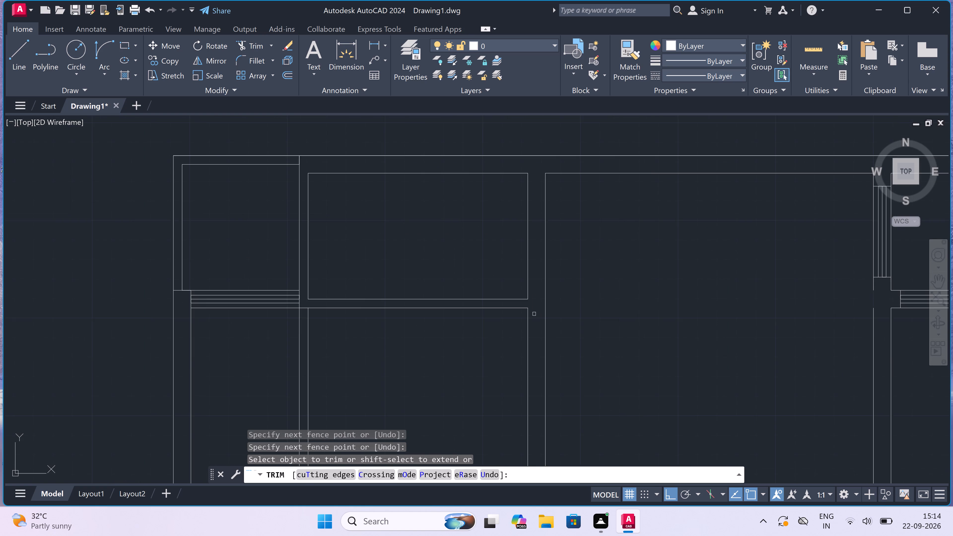
scroll(498, 292, up, 3)
key(Escape)
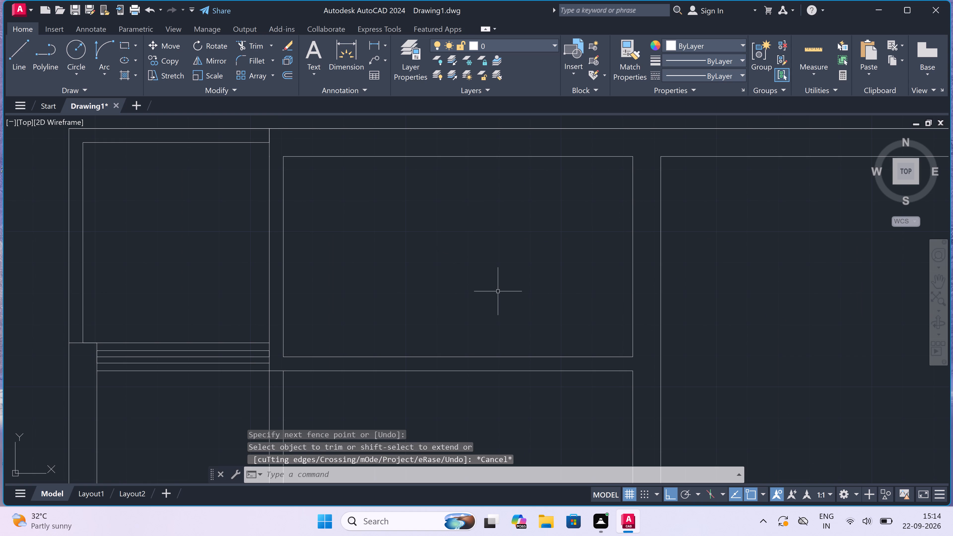
Draw a door jamb across the second room's bottom wall near its right corner, with a 2" leftward stop and a 2' leaf upward.
key(l)
key(space)
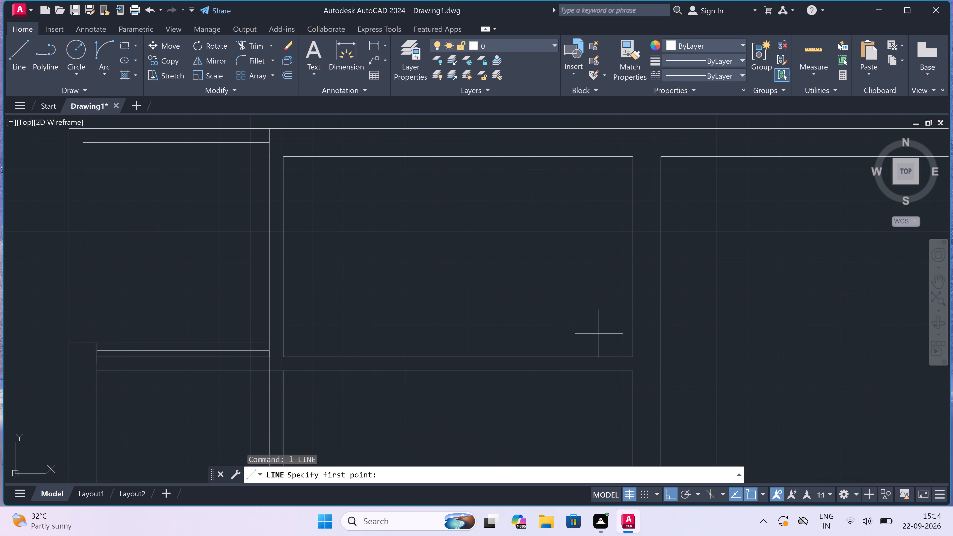
click(614, 357)
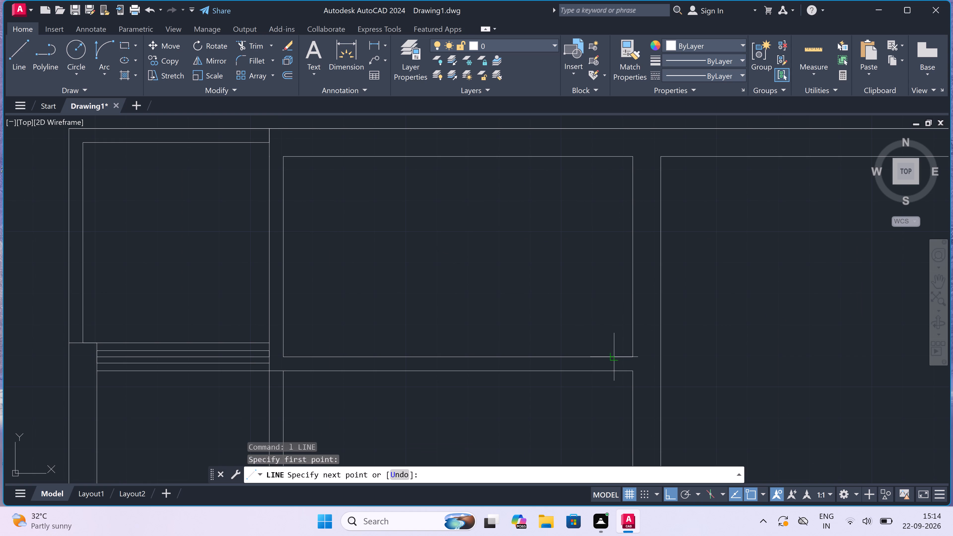
click(614, 370)
click(612, 362)
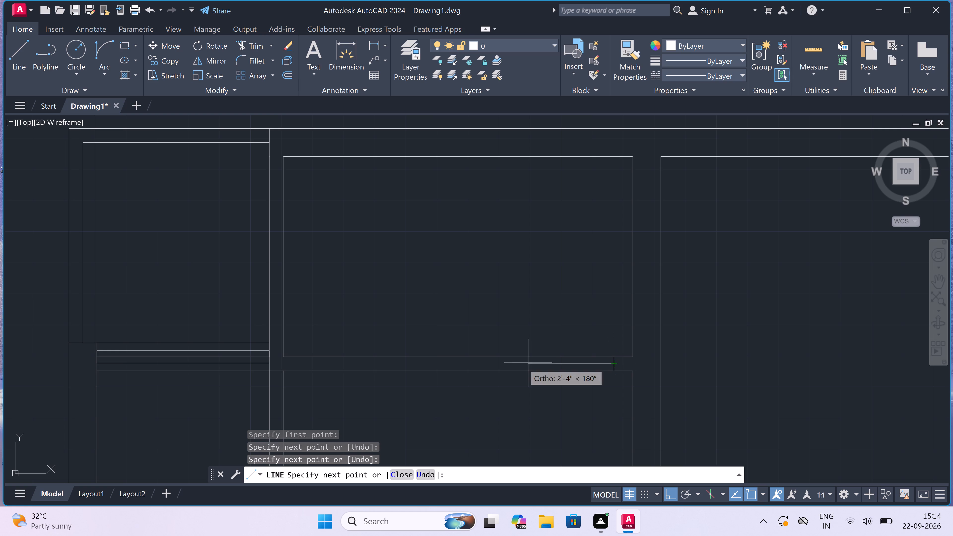
text(2")
key(space)
text(2')
key(space)
key(Escape)
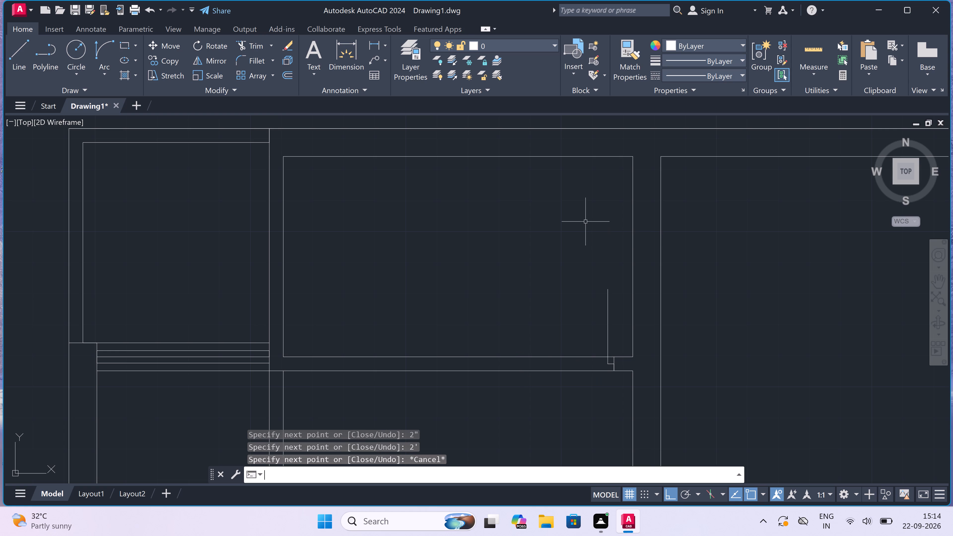
Draw the opposite door jamb across the bottom wall, left of the leaf, with a 2" stop toward the opening from its midpoint.
key(space)
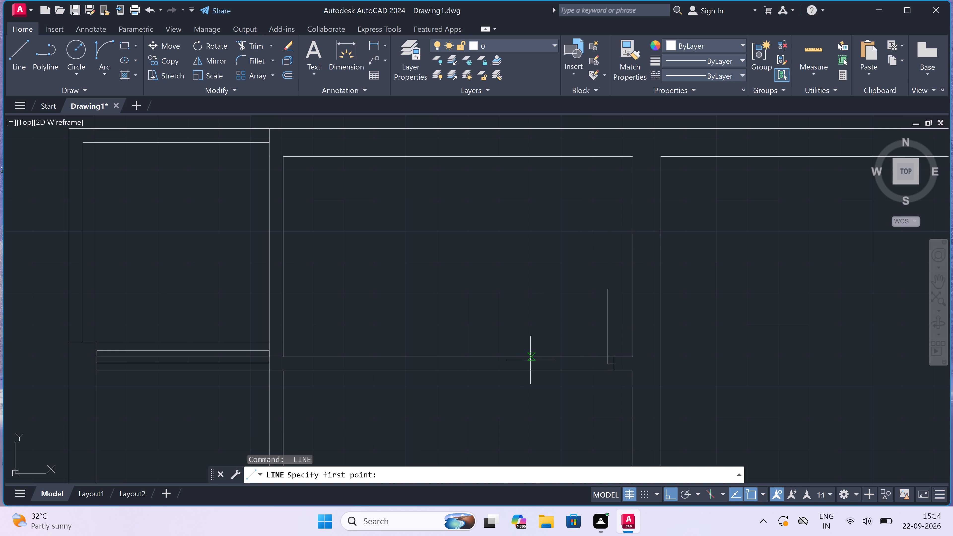
click(531, 358)
scroll(530, 372, up, 3)
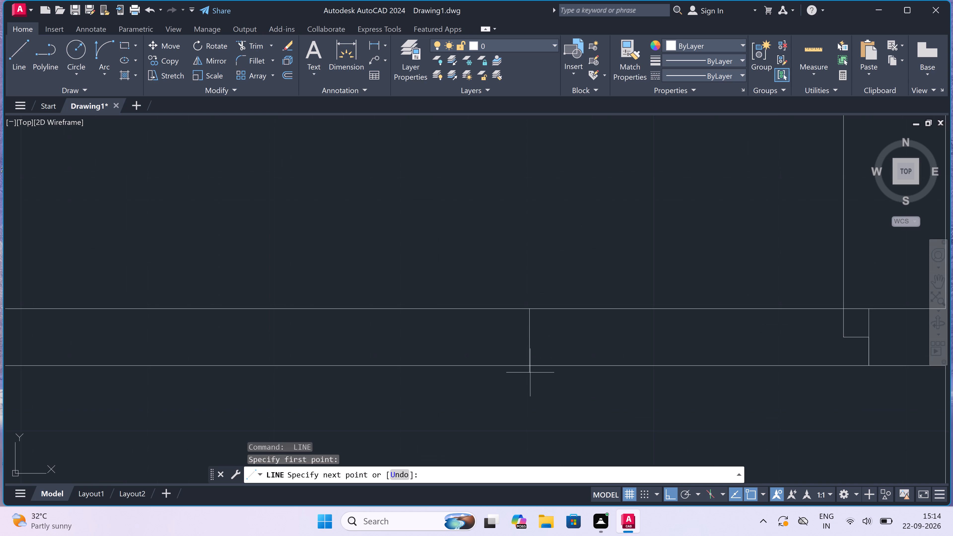
click(531, 368)
click(533, 338)
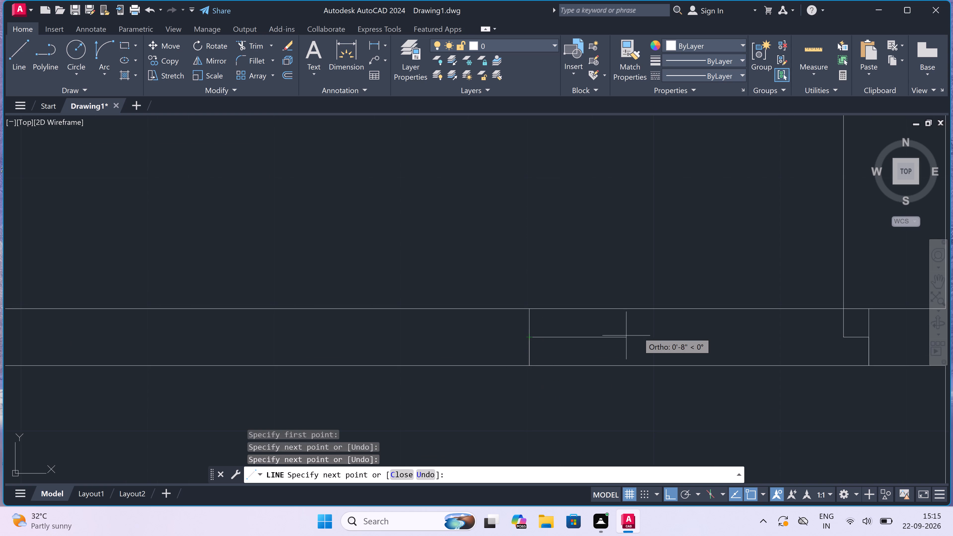
text(2")
key(space)
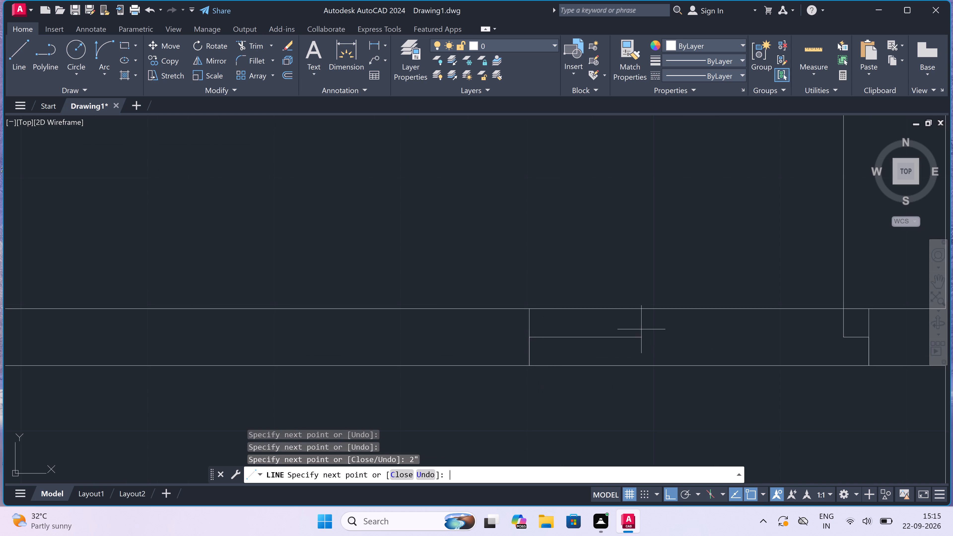
key(Escape)
scroll(541, 353, down, 4)
scroll(545, 323, up, 2)
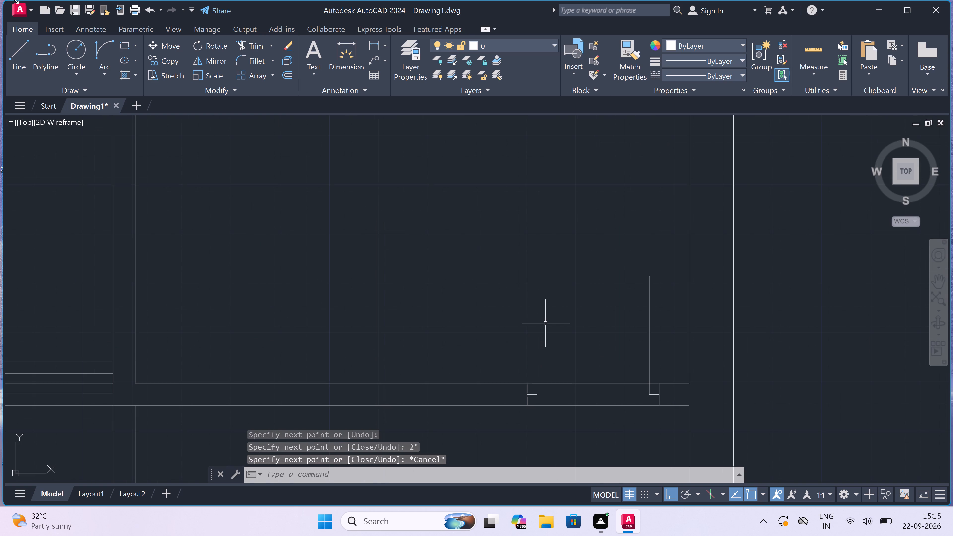
Draw the door swing with a start-end-direction arc from the leaf's top end to the end of the left jamb's stop.
click(101, 42)
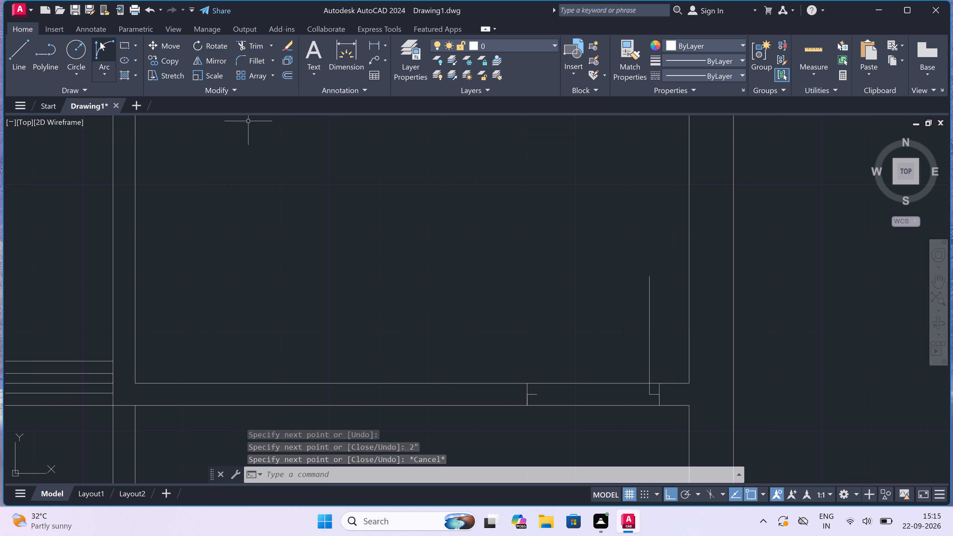
click(649, 278)
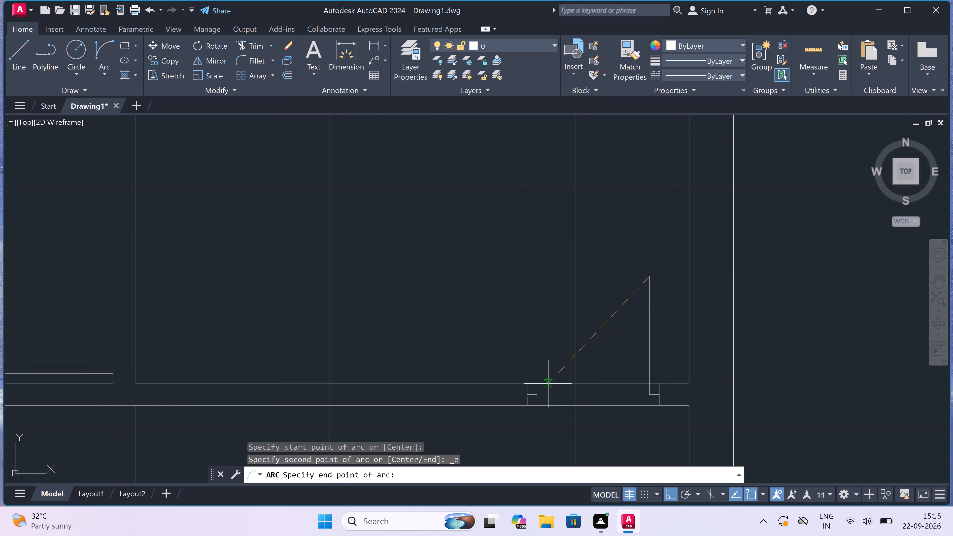
click(536, 395)
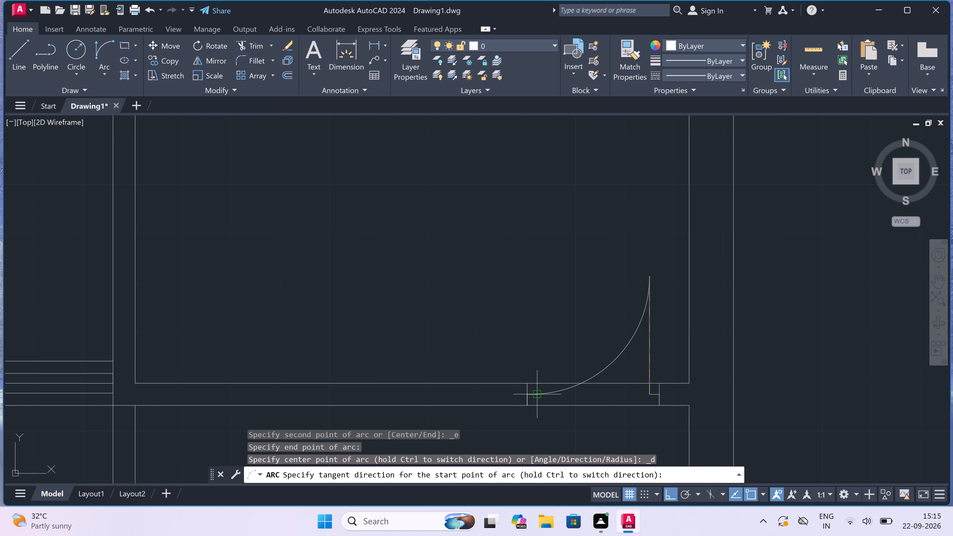
click(491, 341)
scroll(496, 333, down, 3)
scroll(514, 355, up, 3)
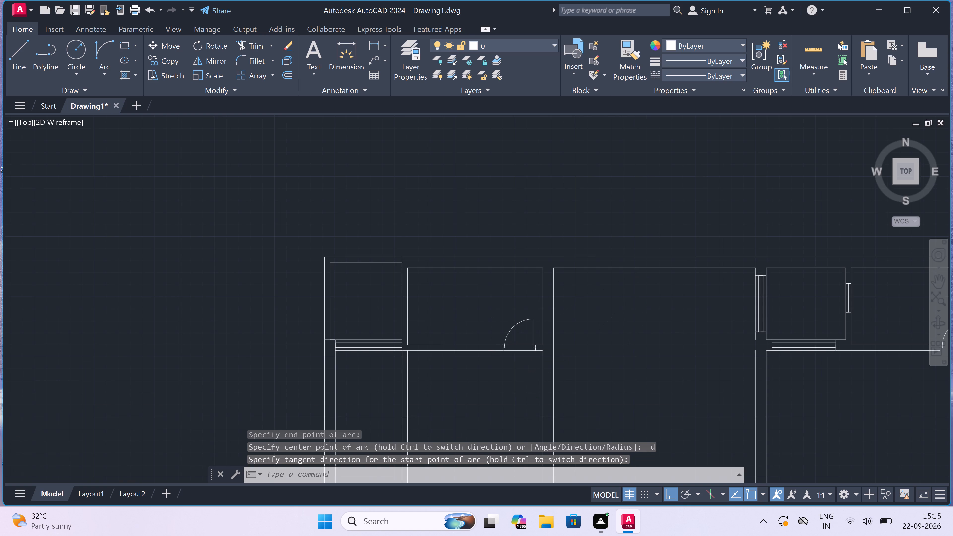
Trim the part of the left jamb's stop line that extends past the swing arc.
scroll(466, 337, up, 3)
key(t)
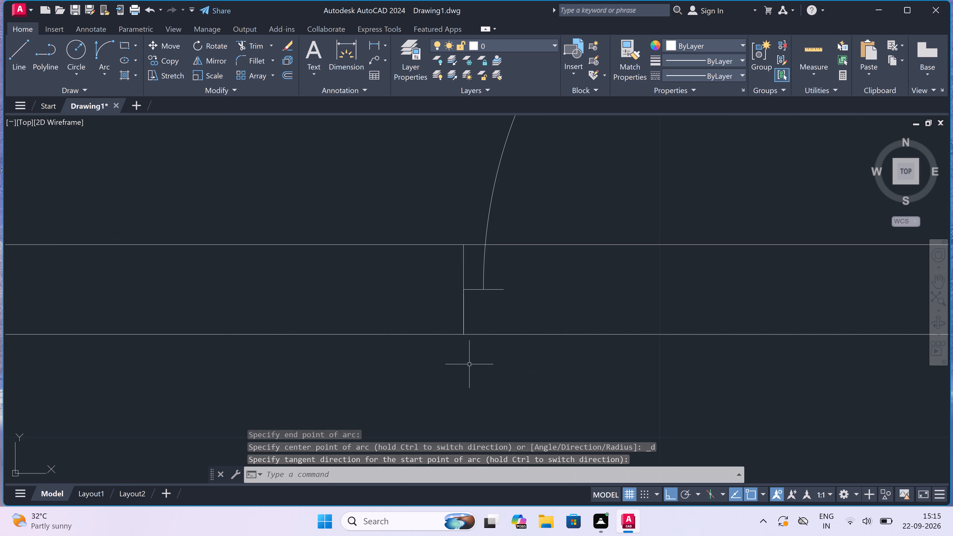
key(r)
key(space)
click(492, 282)
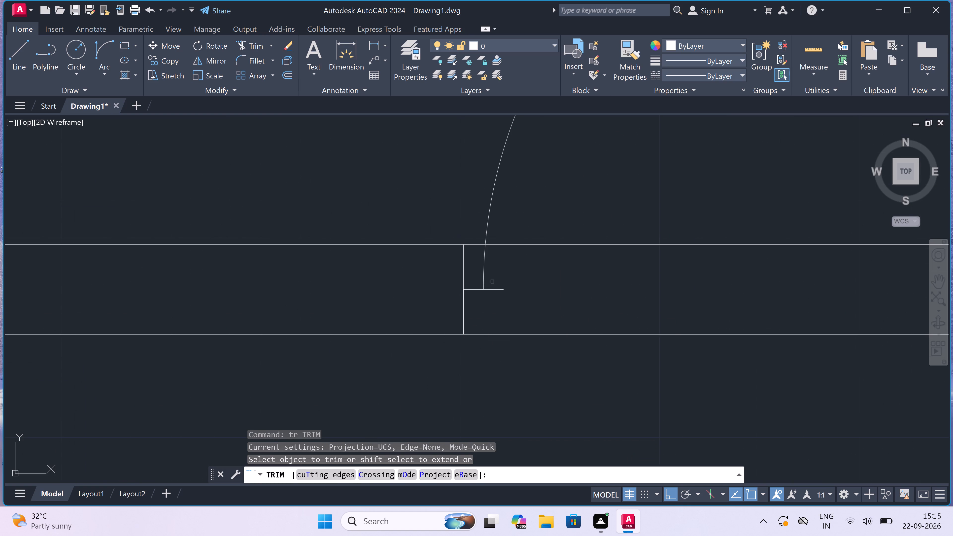
click(493, 318)
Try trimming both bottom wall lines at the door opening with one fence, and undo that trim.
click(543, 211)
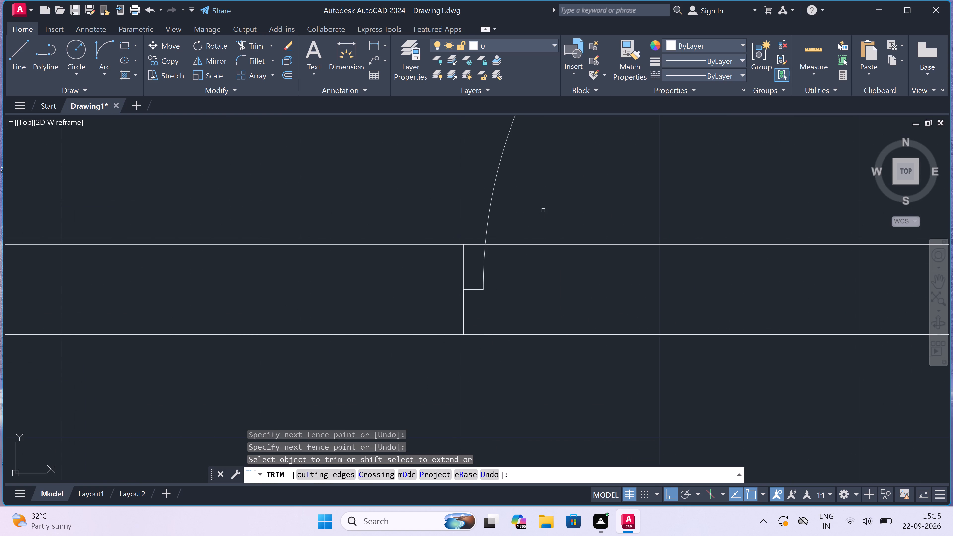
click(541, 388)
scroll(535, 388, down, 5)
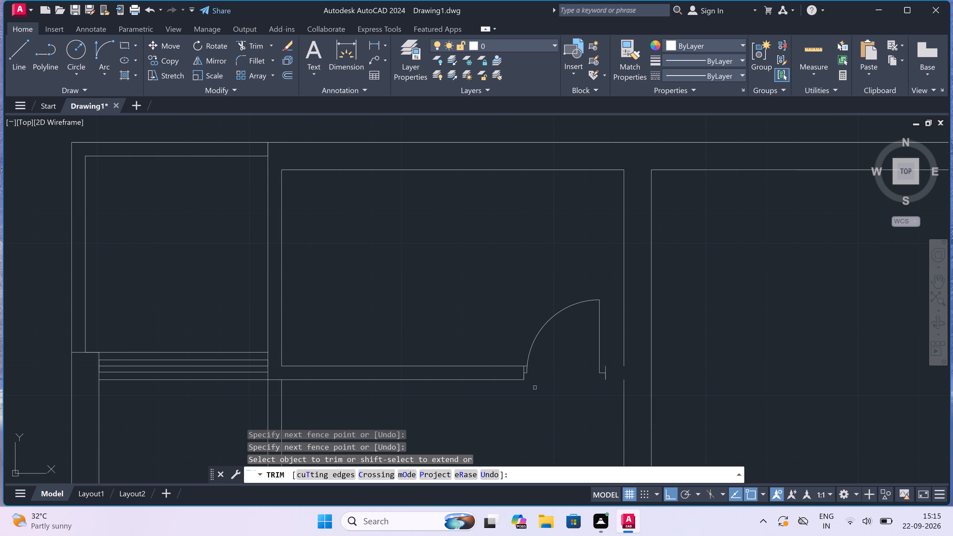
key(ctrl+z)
Trim the upper and lower wall lines between the two jambs to open the second room's doorway.
scroll(559, 366, down, 3)
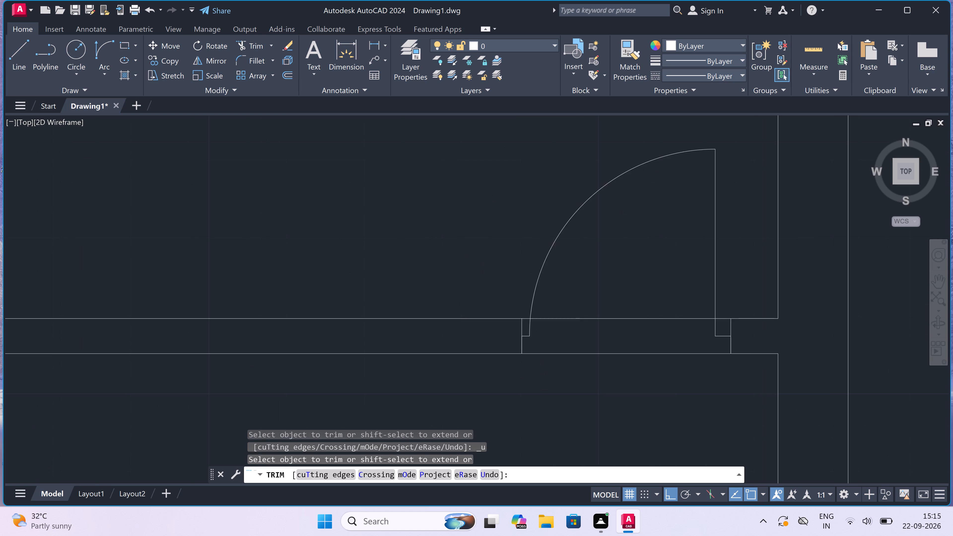
click(584, 337)
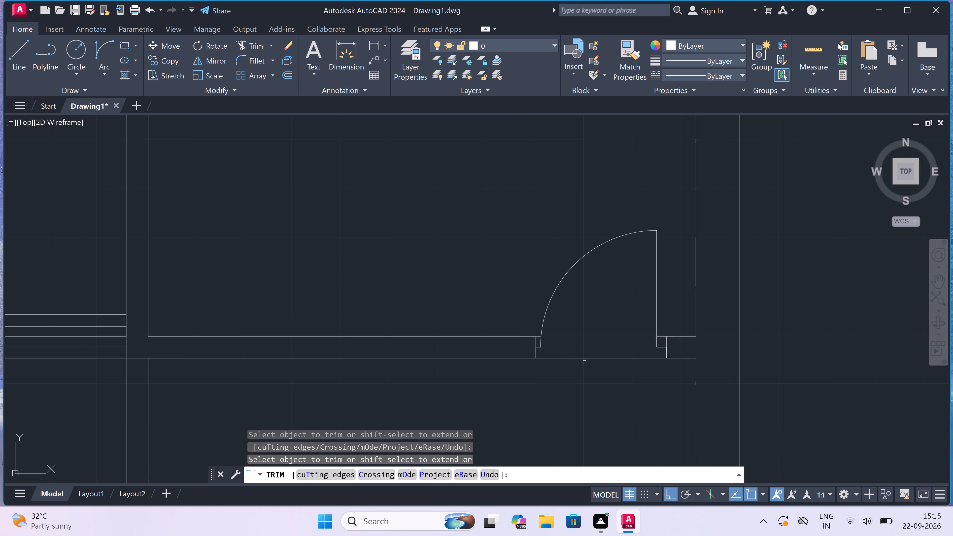
click(584, 359)
scroll(584, 359, down, 3)
scroll(545, 342, up, 1)
key(Escape)
Draw a 2' window in the partition between the two top-left rooms, with a centre line and end lines across the wall.
text(l)
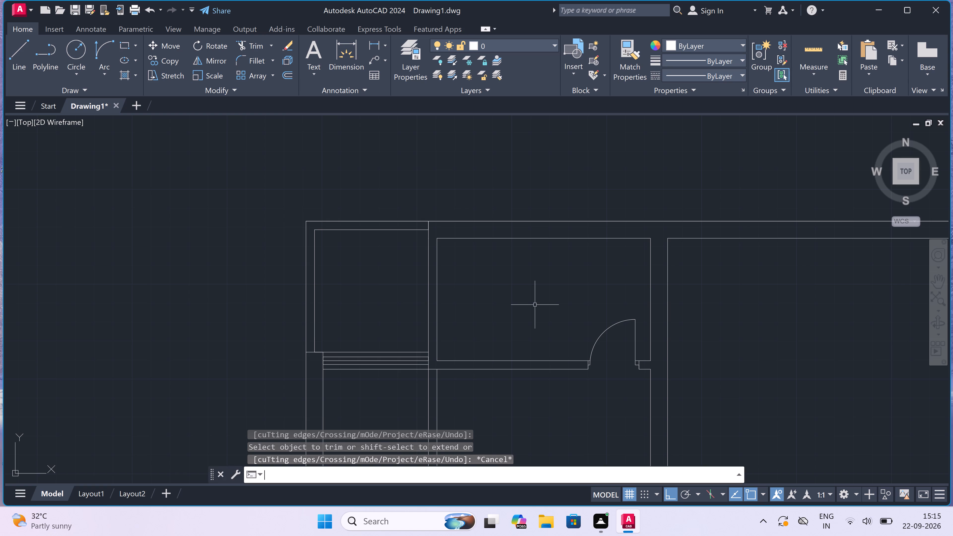
key(space)
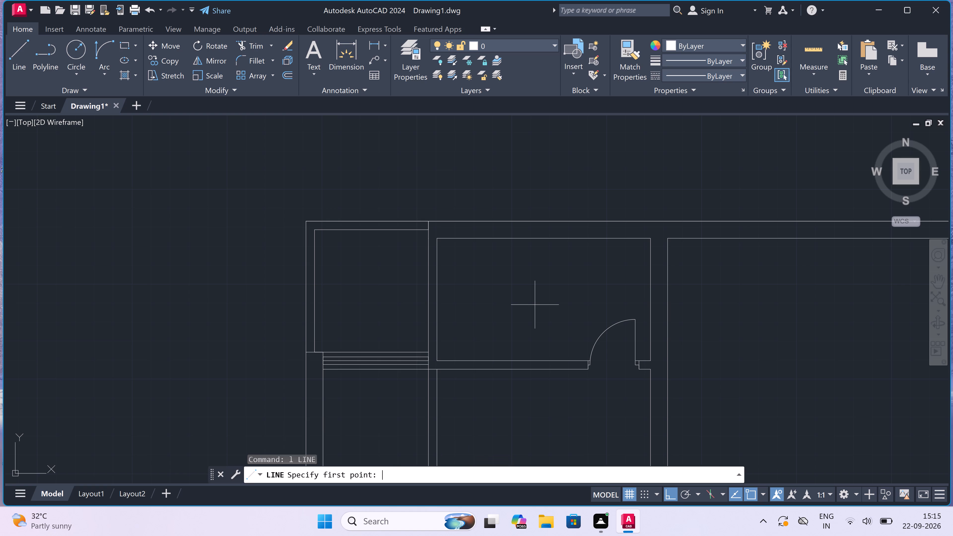
click(429, 261)
click(441, 257)
scroll(436, 260, up, 1)
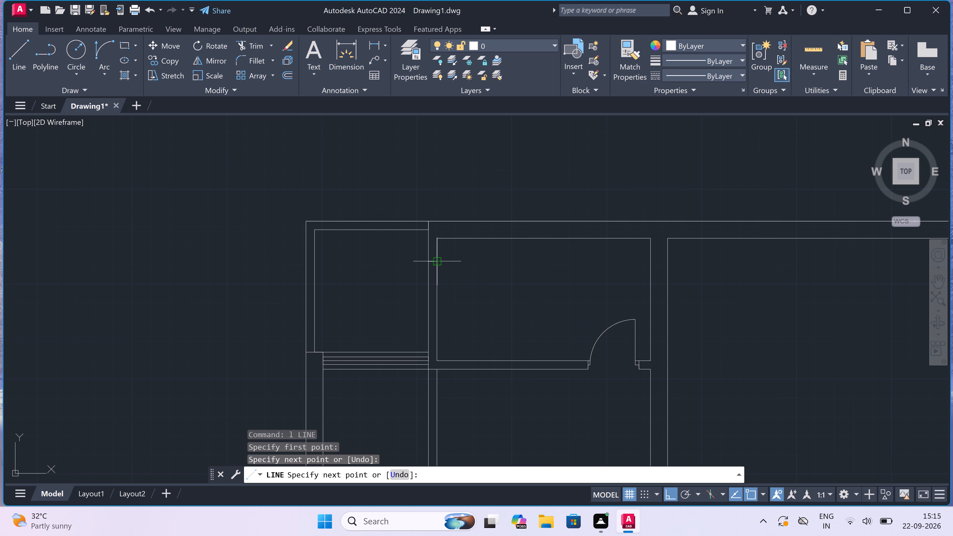
scroll(436, 260, up, 2)
click(422, 268)
scroll(422, 268, down, 3)
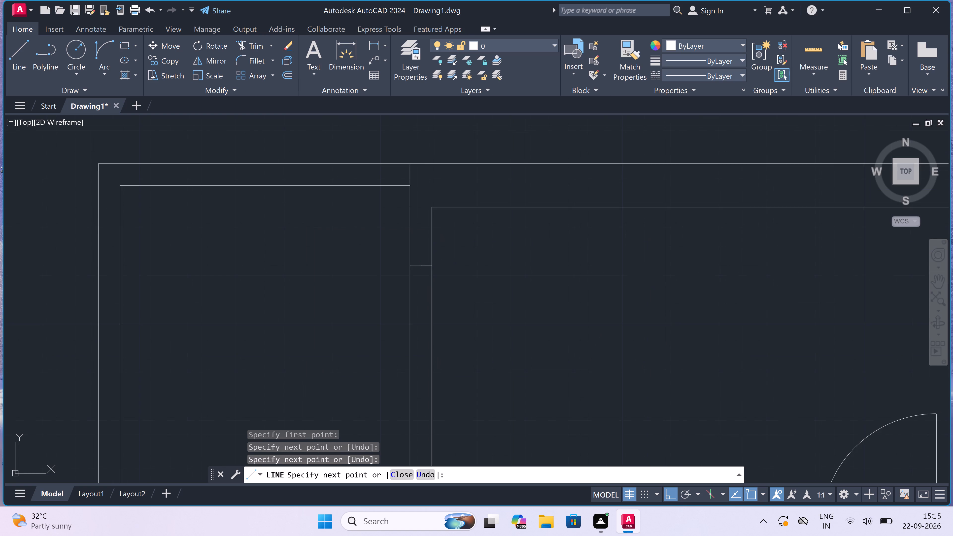
scroll(416, 317, up, 3)
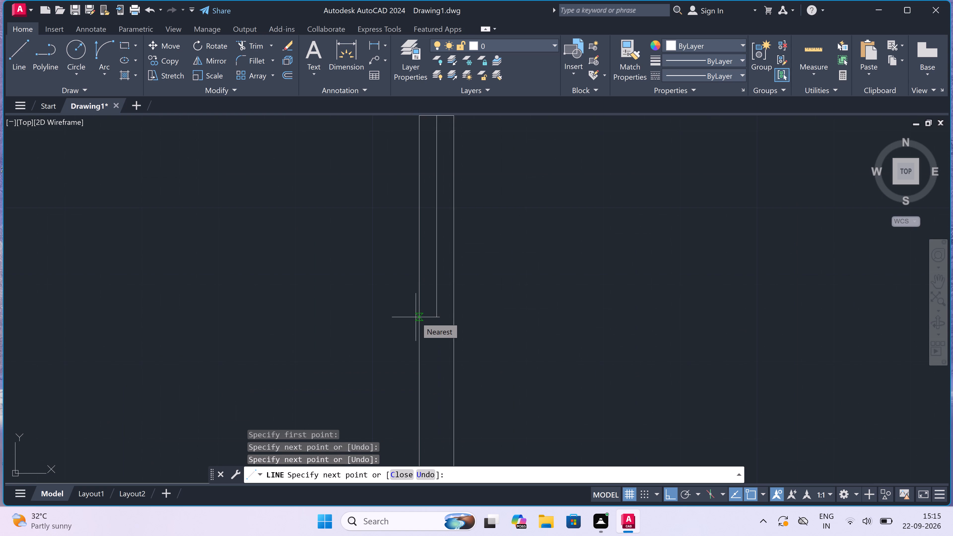
text(2')
key(space)
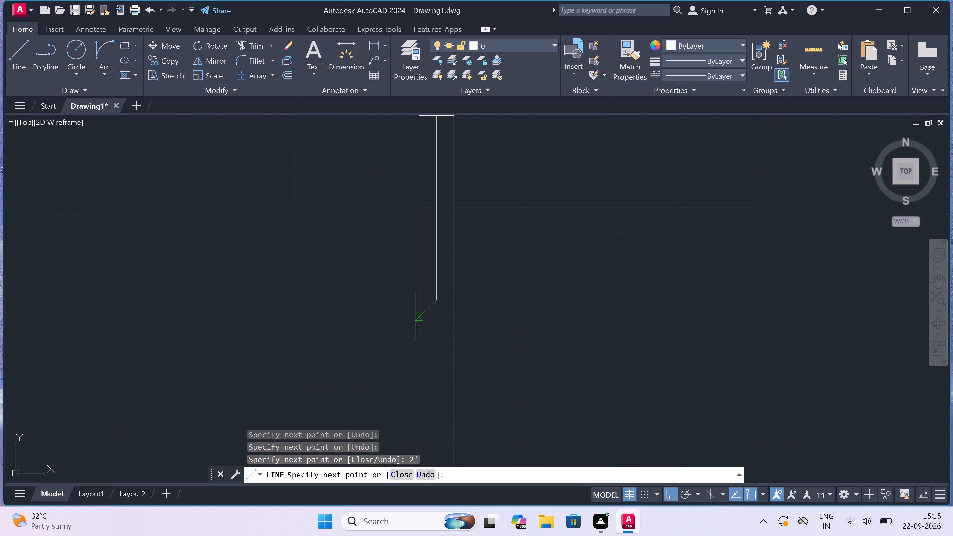
click(416, 300)
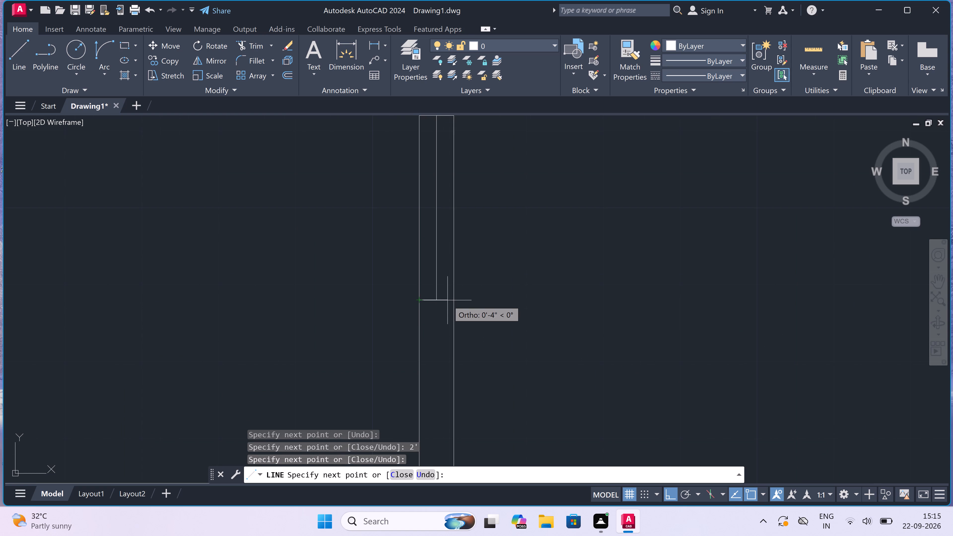
click(455, 299)
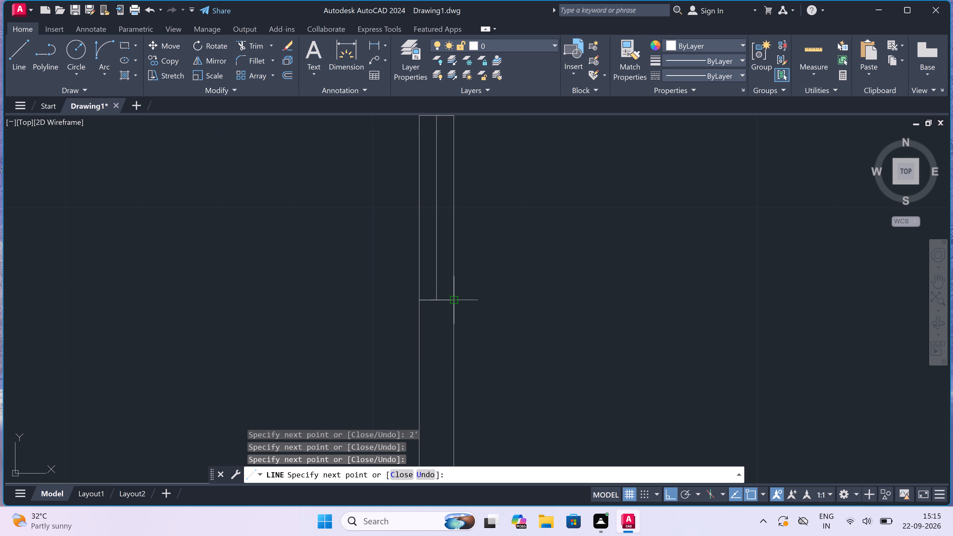
key(Escape)
Extend the central room's wall face up to the lower end of the tall window, closing the gap beside the neighbouring small room.
scroll(442, 240, down, 6)
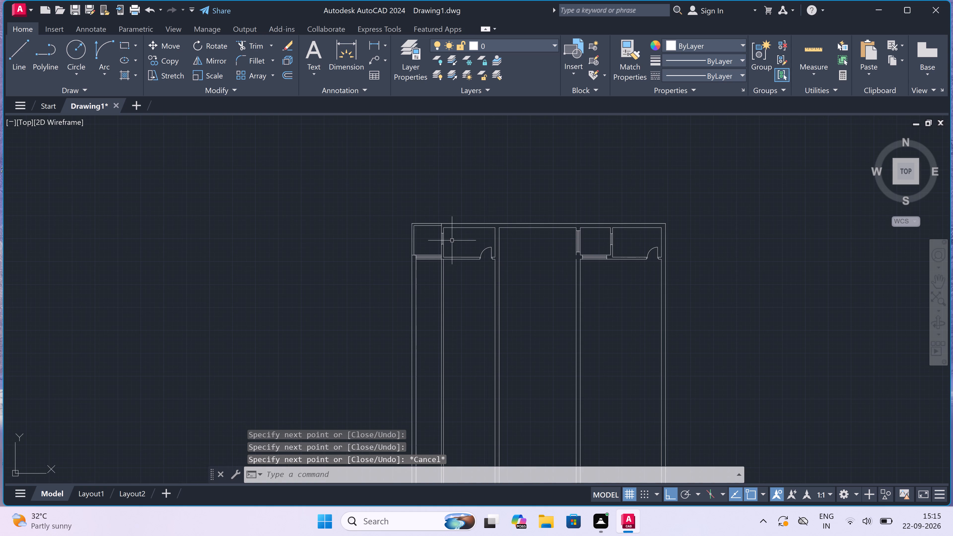
scroll(580, 221, up, 2)
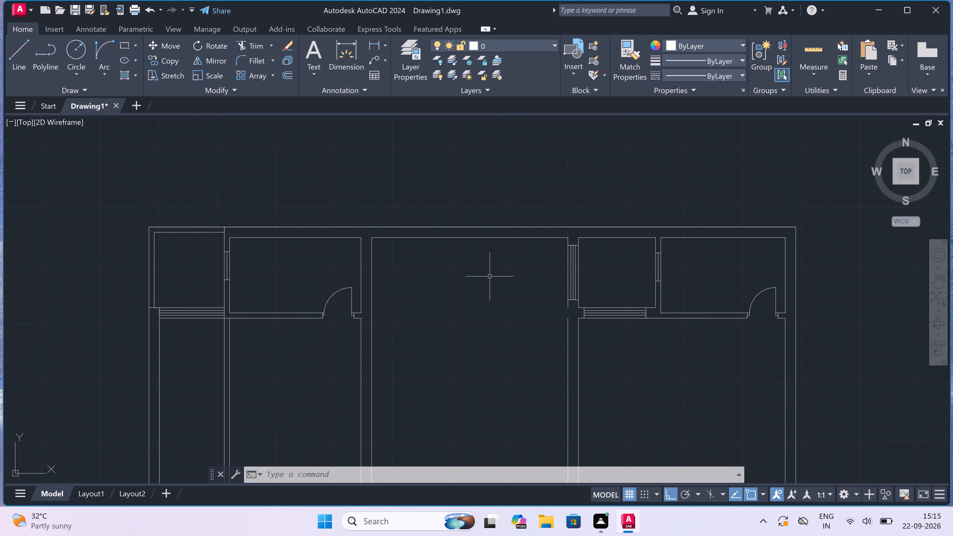
key(e)
key(x)
key(space)
scroll(569, 308, up, 1)
click(569, 337)
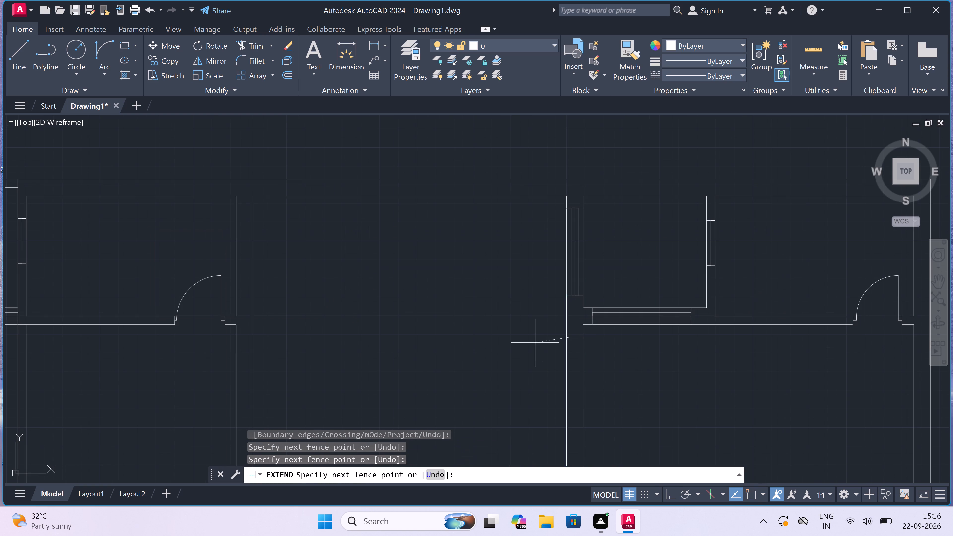
click(534, 343)
key(Escape)
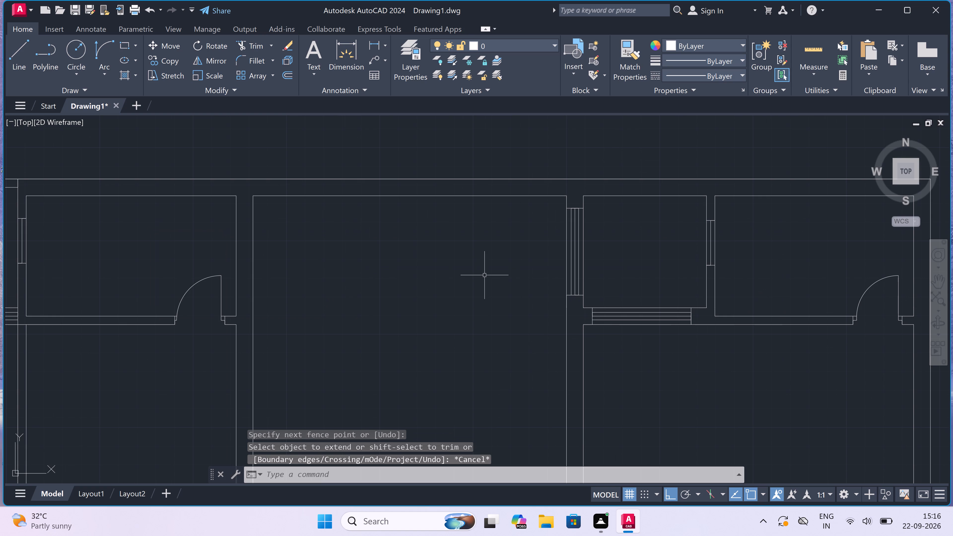
Offset the central room's inner top wall line 13'6" downward.
text(o)
key(space)
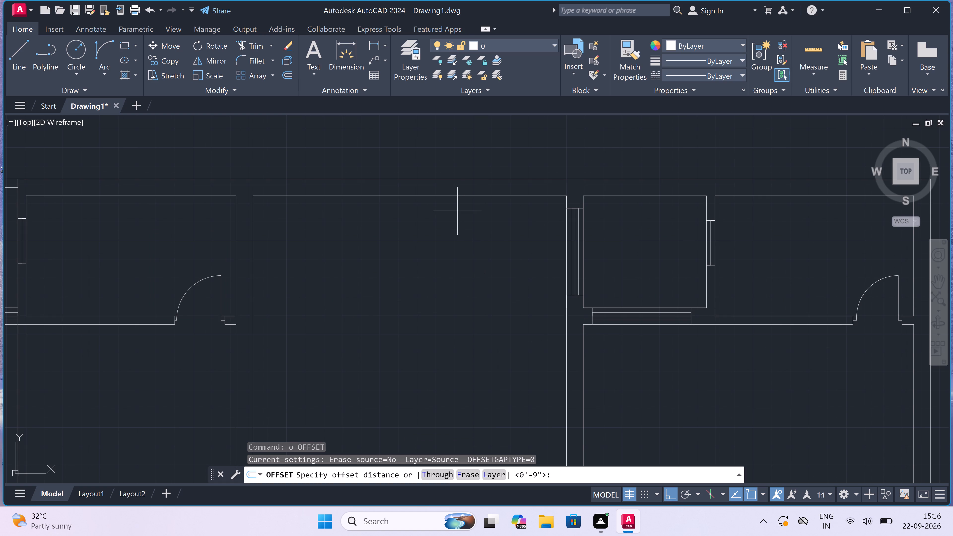
drag(456, 197, 456, 229)
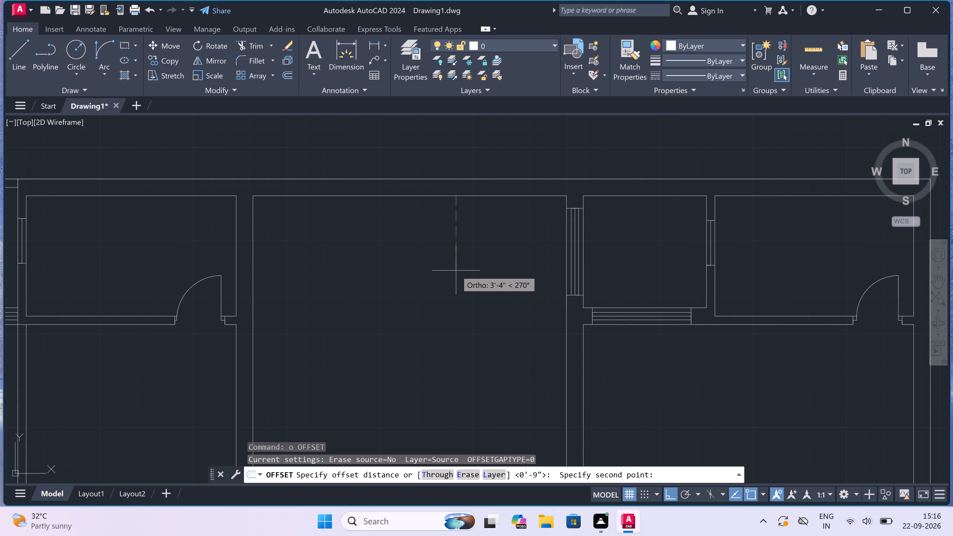
text(13'6")
key(space)
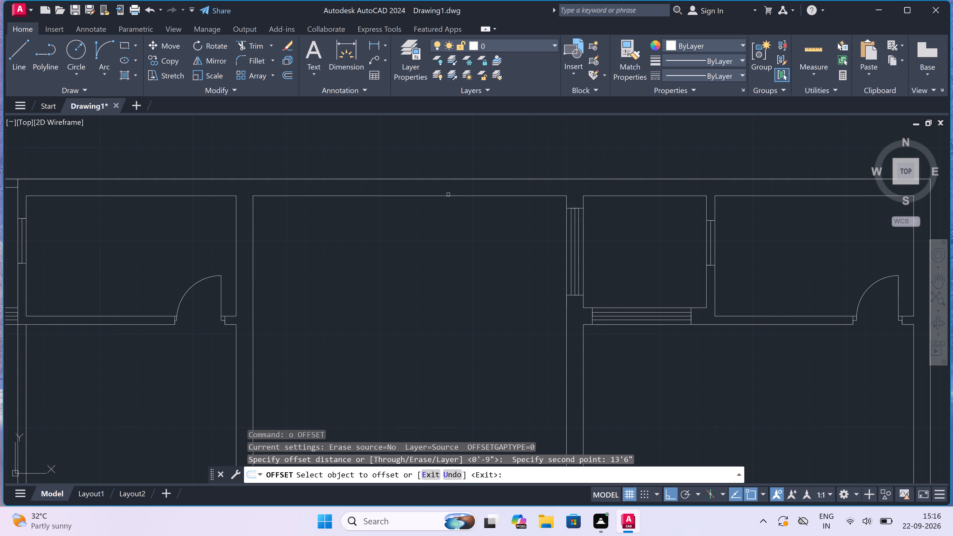
drag(447, 196, 446, 202)
click(442, 230)
scroll(442, 231, down, 6)
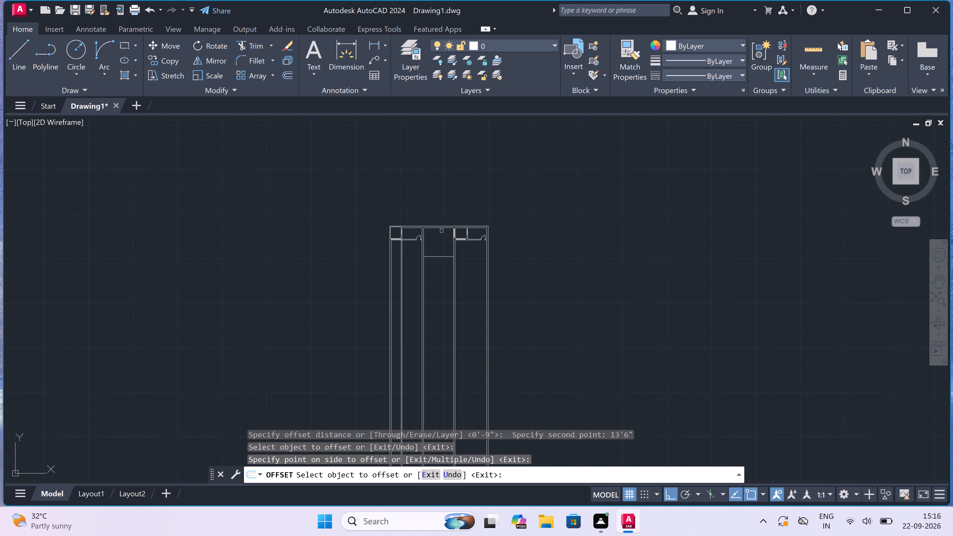
scroll(436, 257, up, 5)
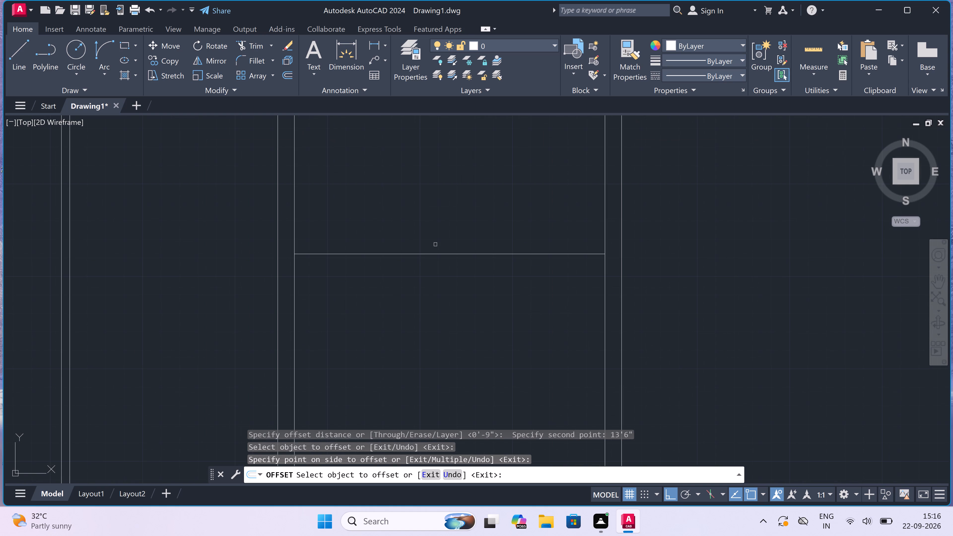
key(Escape)
Offset the central room's new bottom line 9" downward to give the wall its thickness.
key(space)
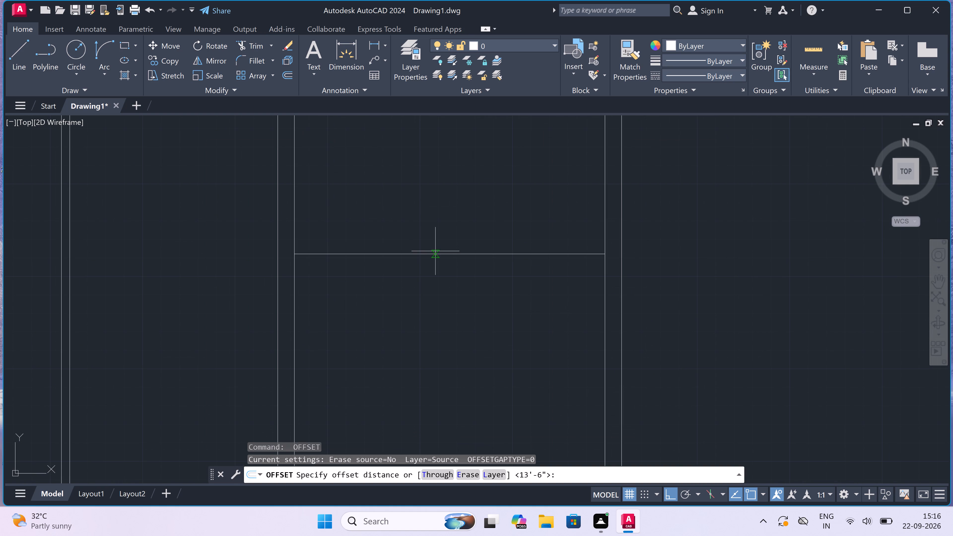
click(435, 251)
text(9")
key(space)
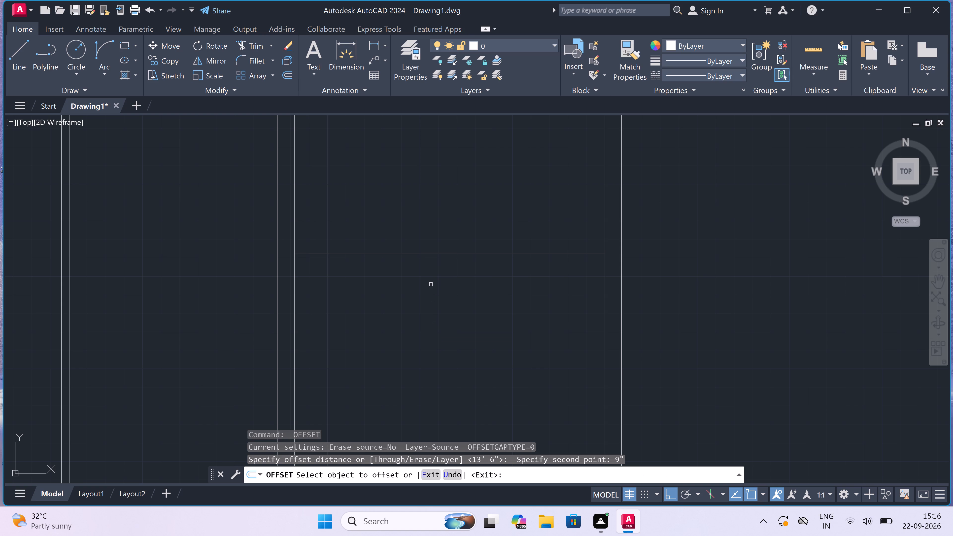
drag(431, 254, 434, 277)
double_click(433, 288)
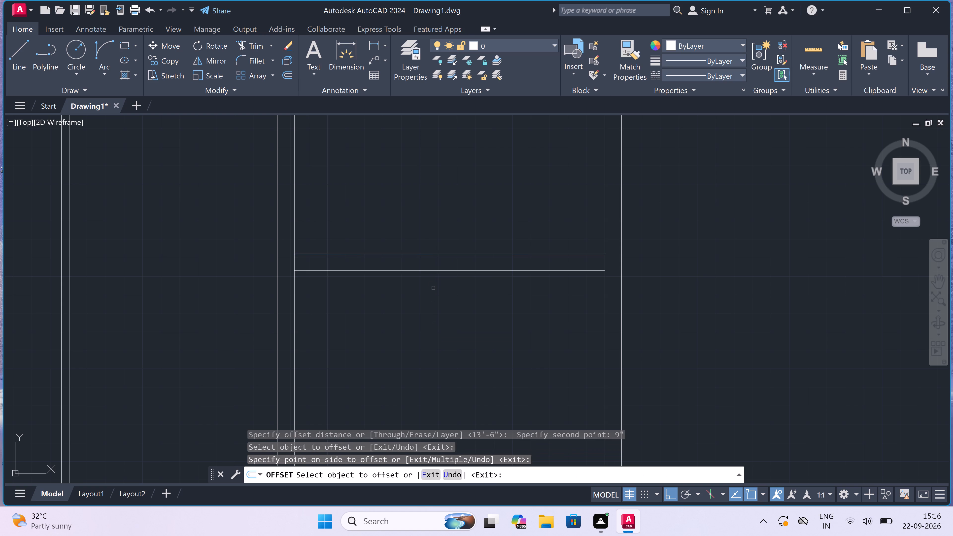
key(Escape)
Trim the central room's inner side wall lines between the two bottom wall lines at both junctions.
key(t)
key(r)
key(space)
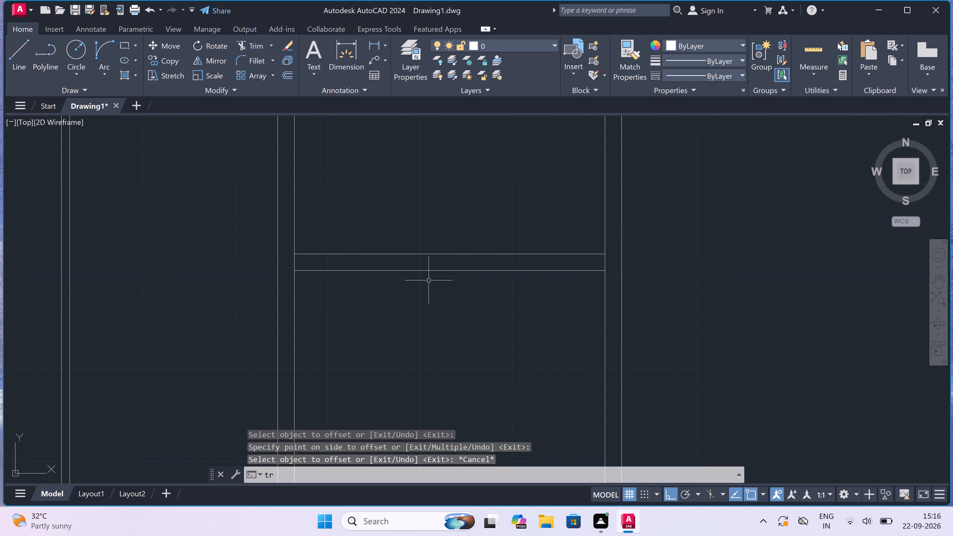
scroll(290, 261, up, 1)
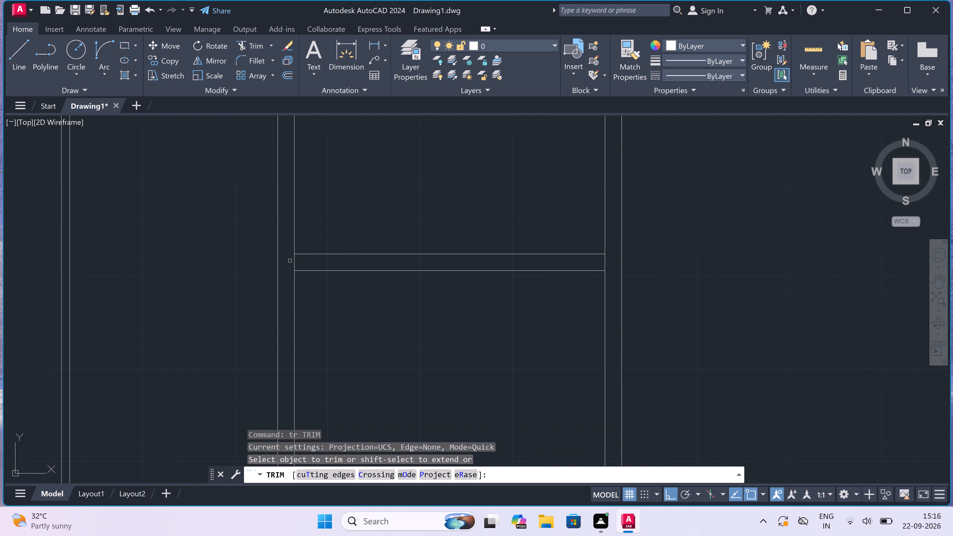
scroll(290, 261, up, 1)
drag(290, 261, 298, 262)
click(357, 266)
scroll(357, 266, down, 5)
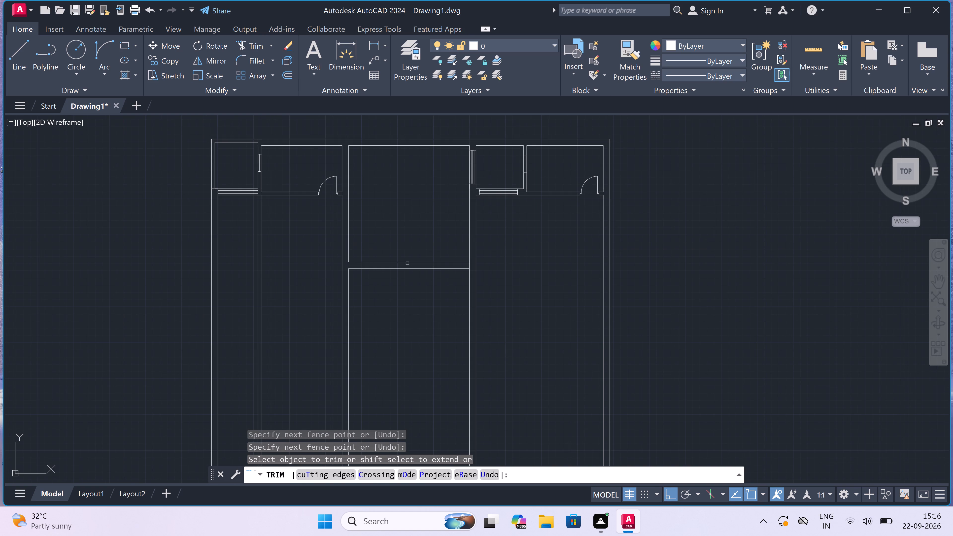
scroll(474, 261, up, 4)
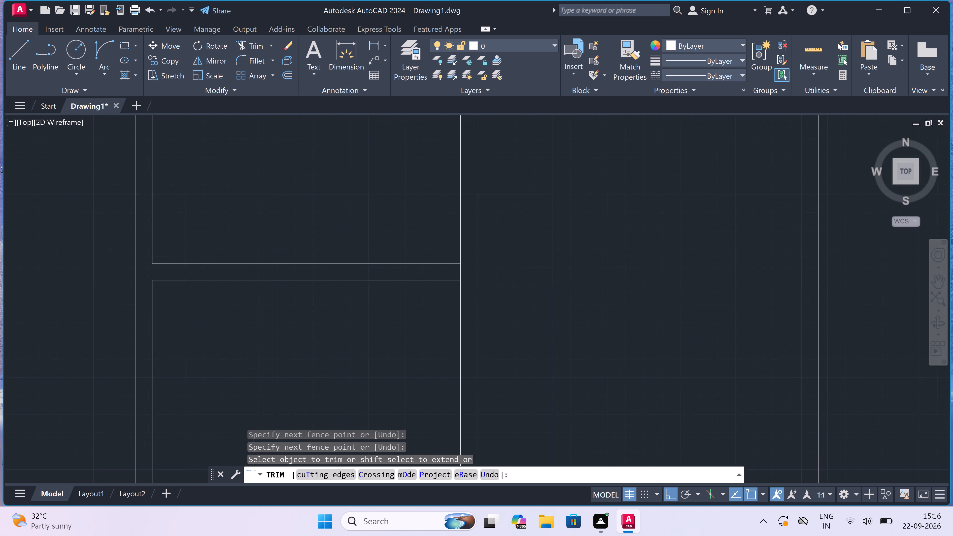
click(464, 271)
click(431, 277)
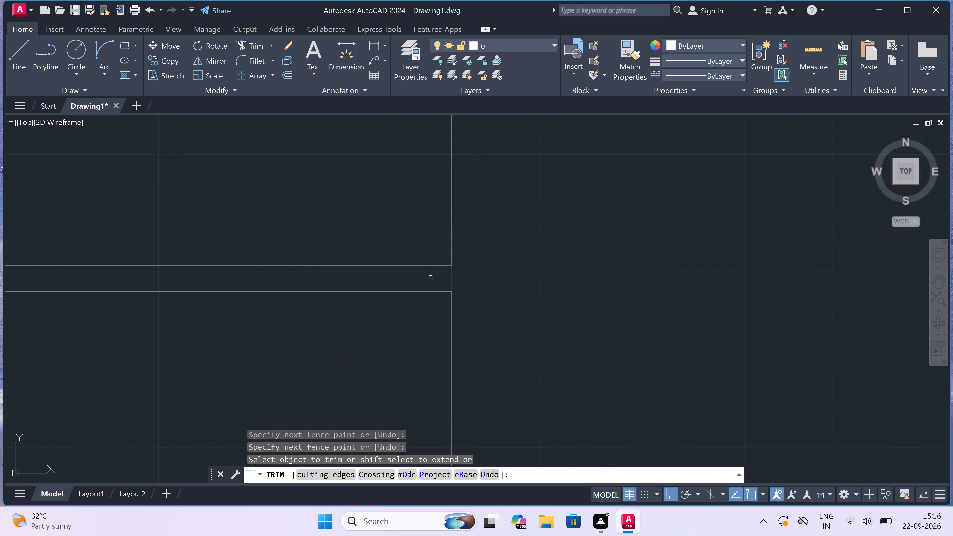
scroll(431, 277, down, 3)
scroll(415, 297, up, 1)
key(Escape)
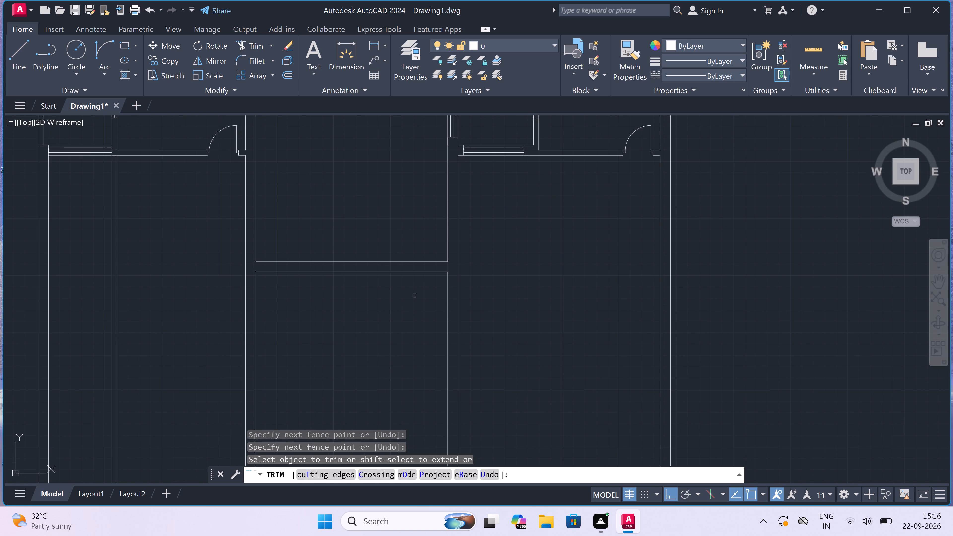
Extend the lower line of the central room's bottom wall at both ends to the outer faces of the side walls.
text(ex)
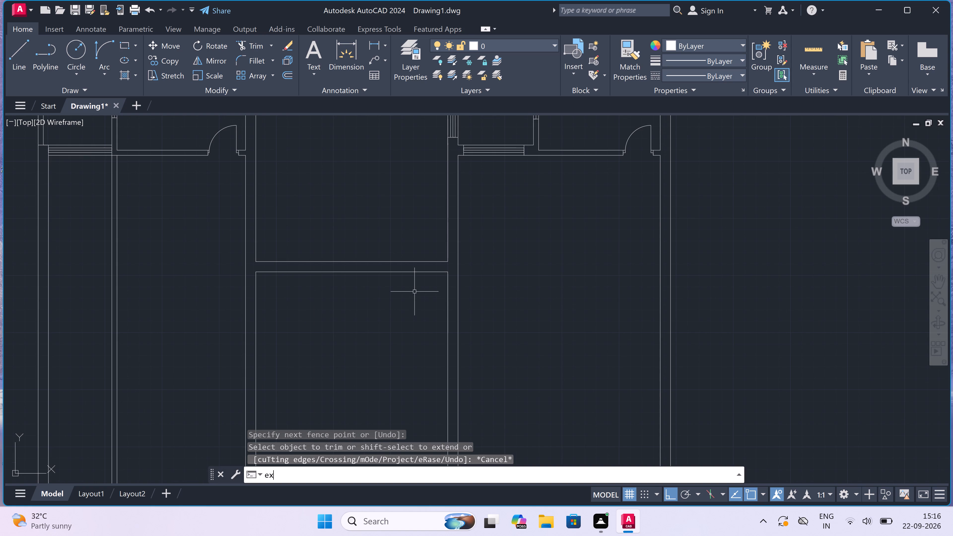
key(space)
click(430, 271)
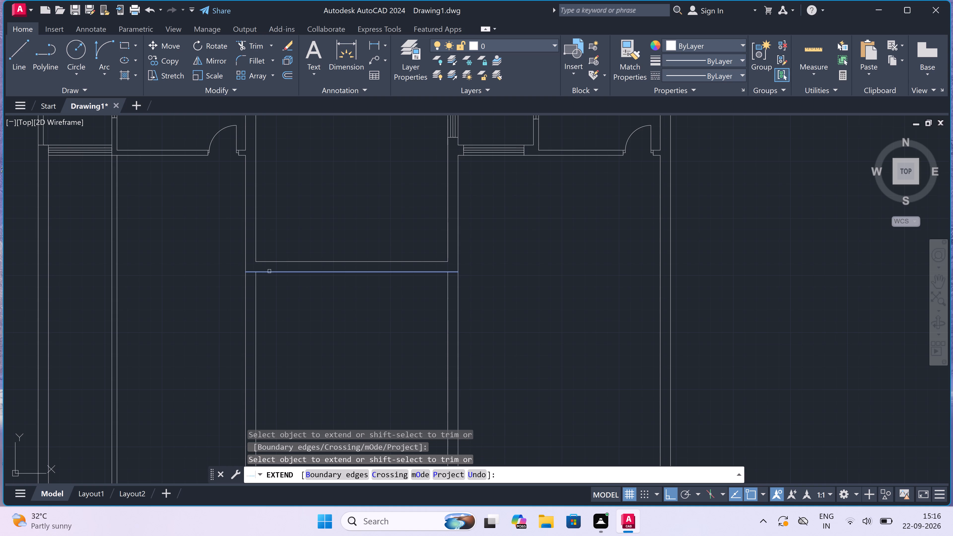
click(269, 271)
scroll(317, 296, down, 3)
scroll(314, 312, up, 2)
key(Escape)
Trim away all four side wall lines below the central room's bottom wall.
key(t)
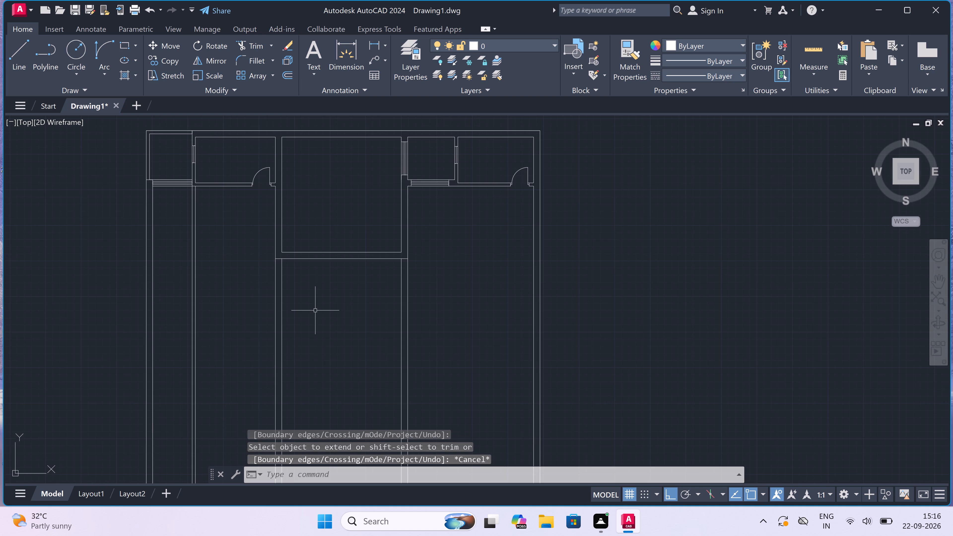
key(r)
key(space)
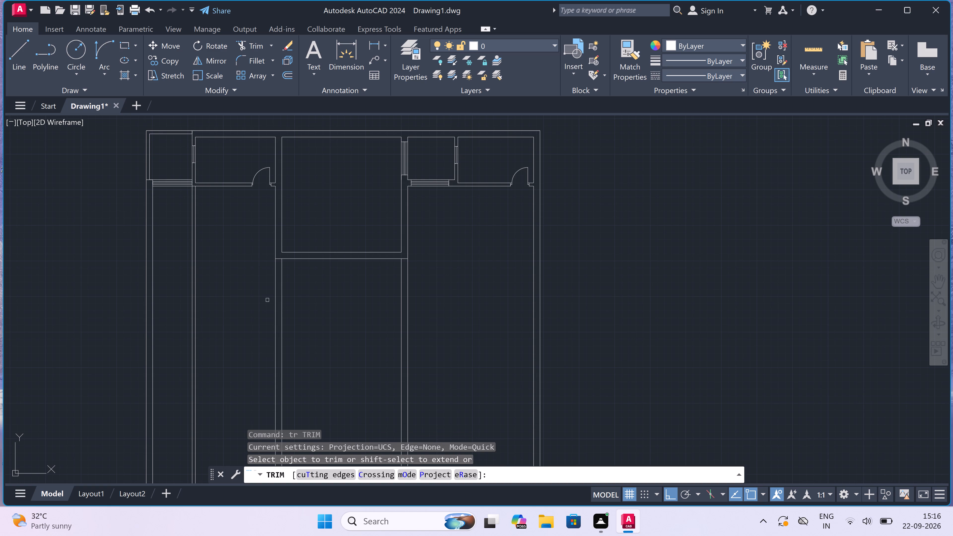
click(267, 299)
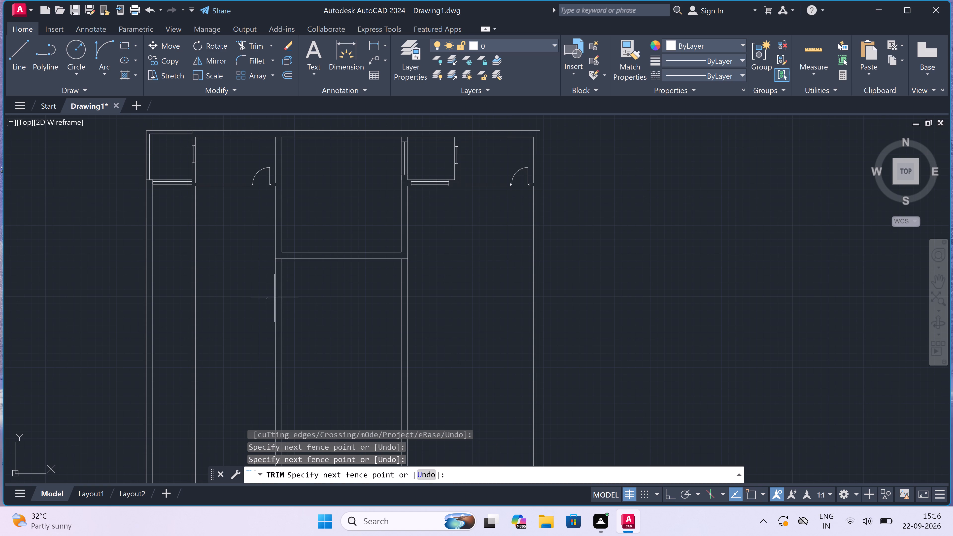
click(422, 305)
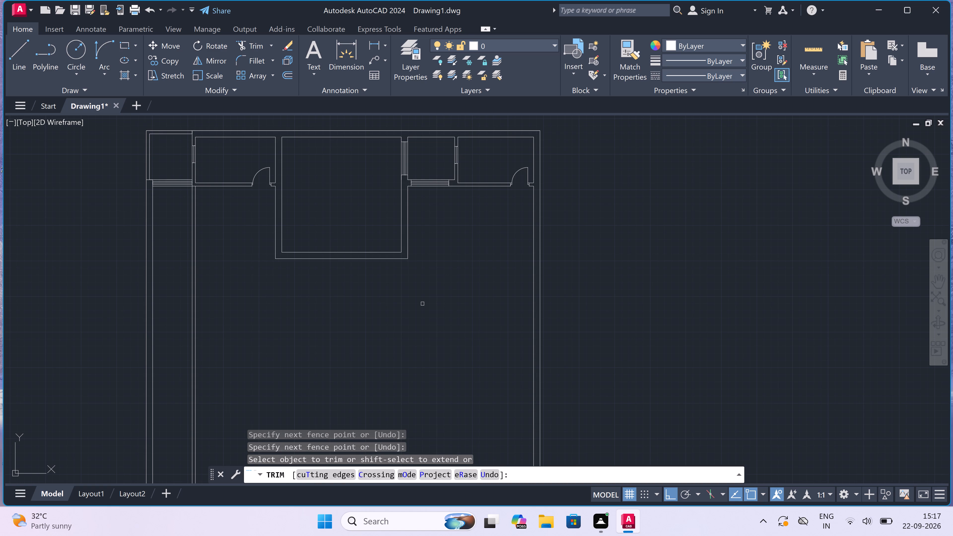
key(Escape)
scroll(414, 294, down, 2)
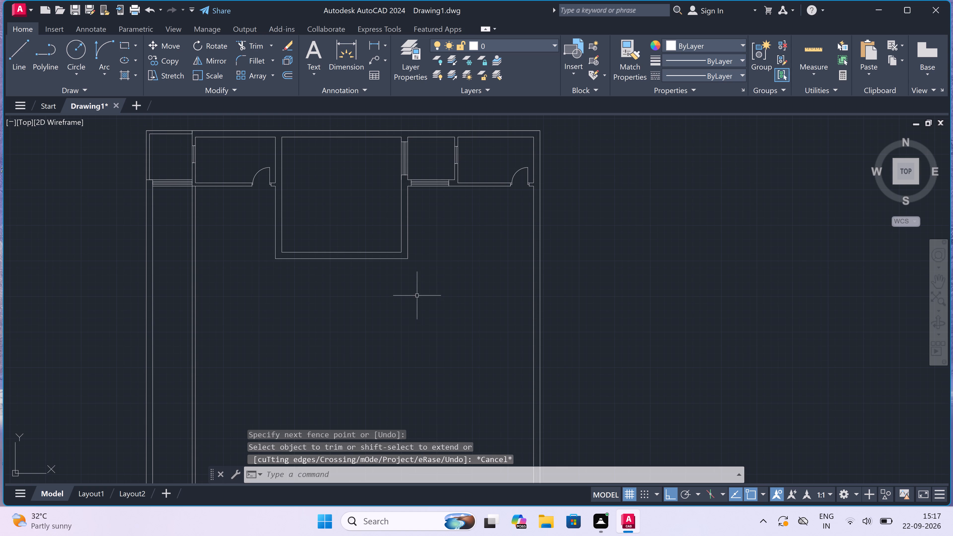
Offset the lower wall line beneath the two small rooms east of the central room 13' downward.
scroll(414, 294, down, 1)
scroll(426, 276, up, 3)
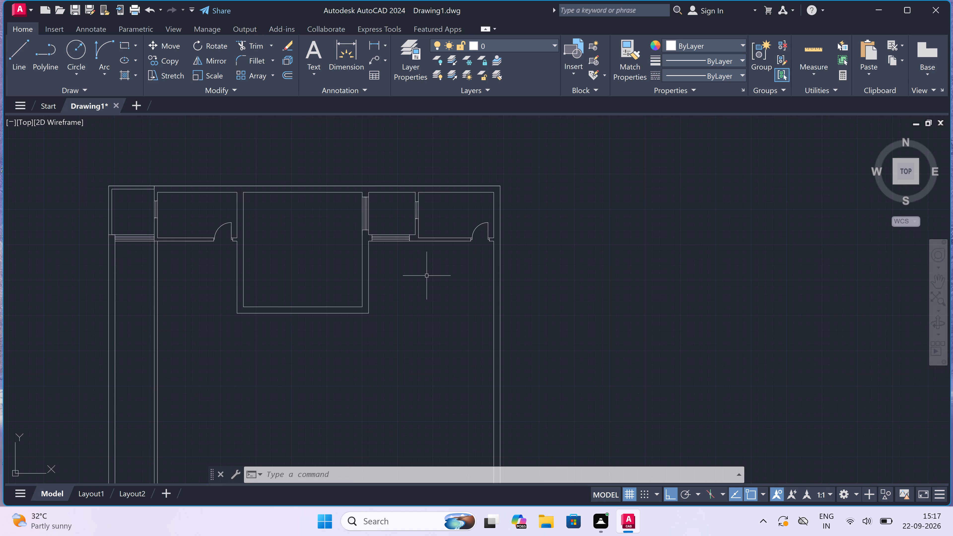
text(o)
key(space)
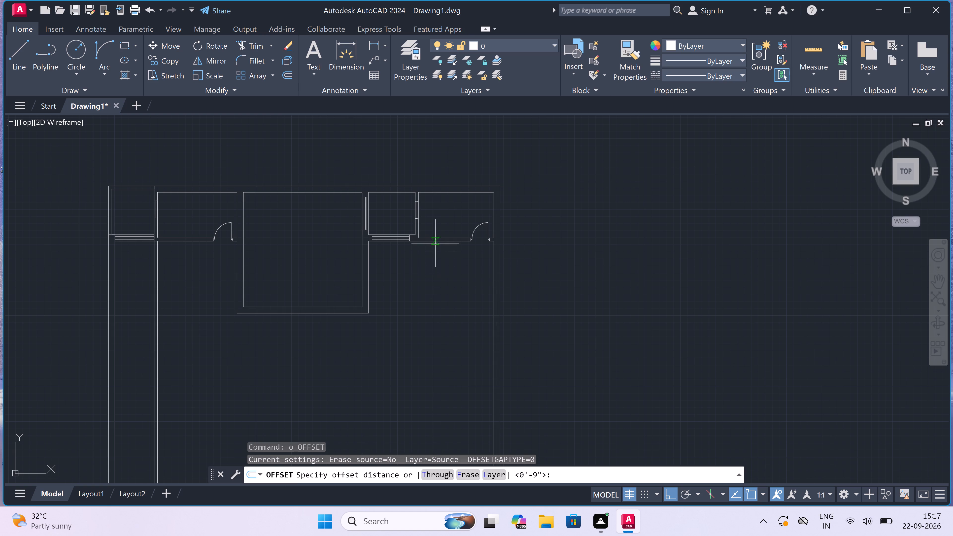
drag(435, 243, 436, 246)
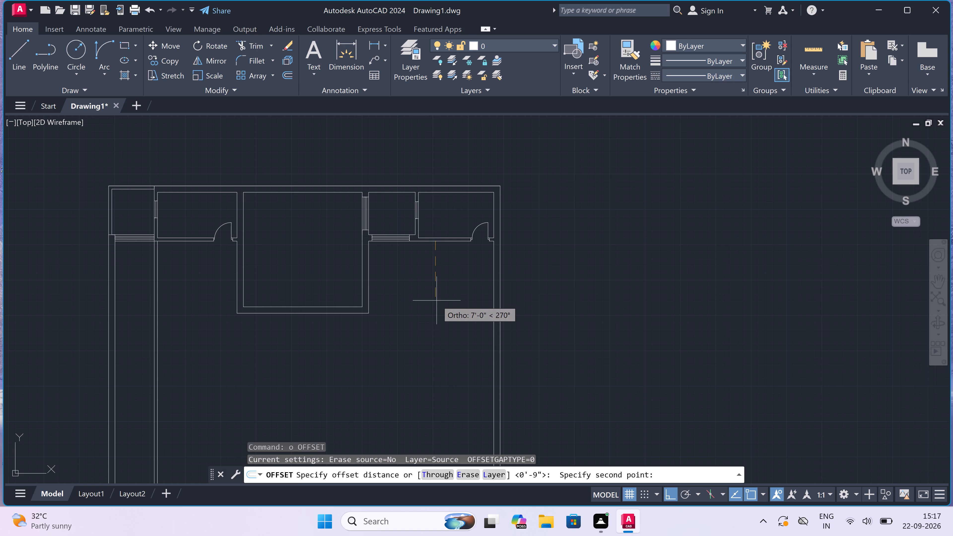
text(13')
key(space)
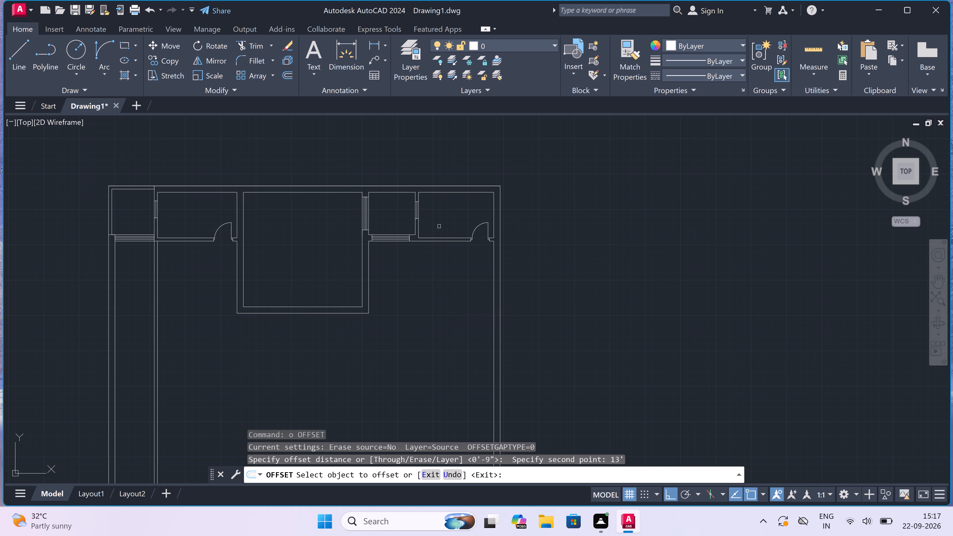
click(434, 242)
click(423, 290)
key(Escape)
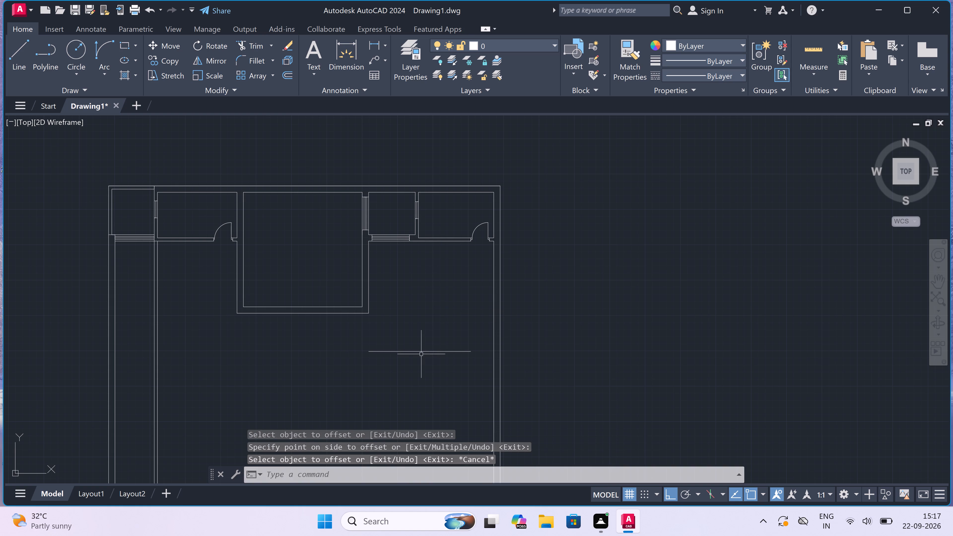
Offset the new bottom line of the eastern room 9" downward to give the wall its thickness.
key(space)
click(417, 354)
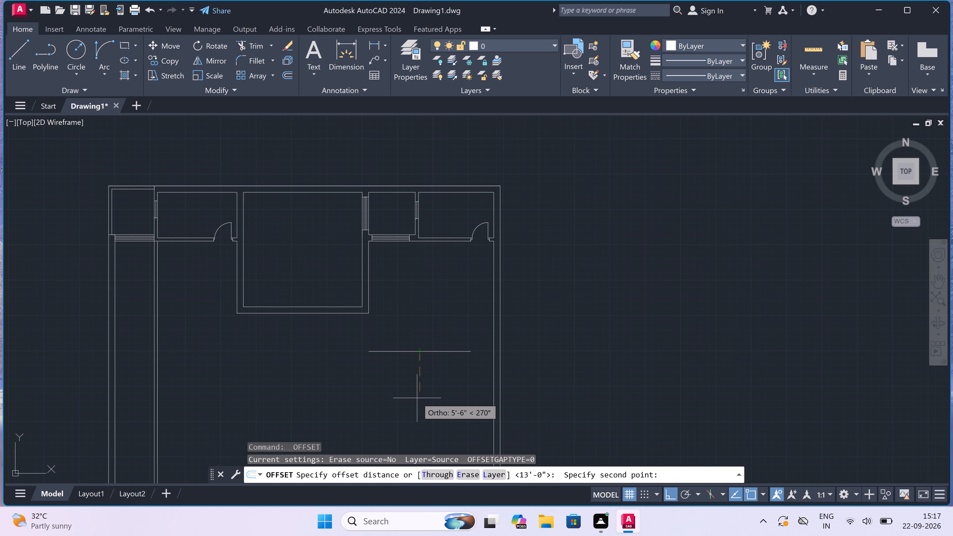
text(9")
key(space)
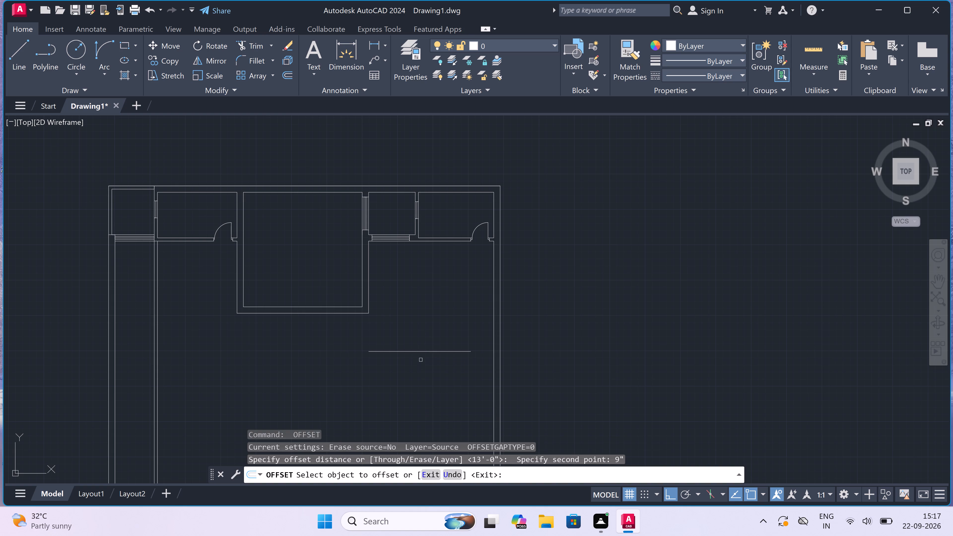
drag(418, 351, 418, 360)
click(418, 370)
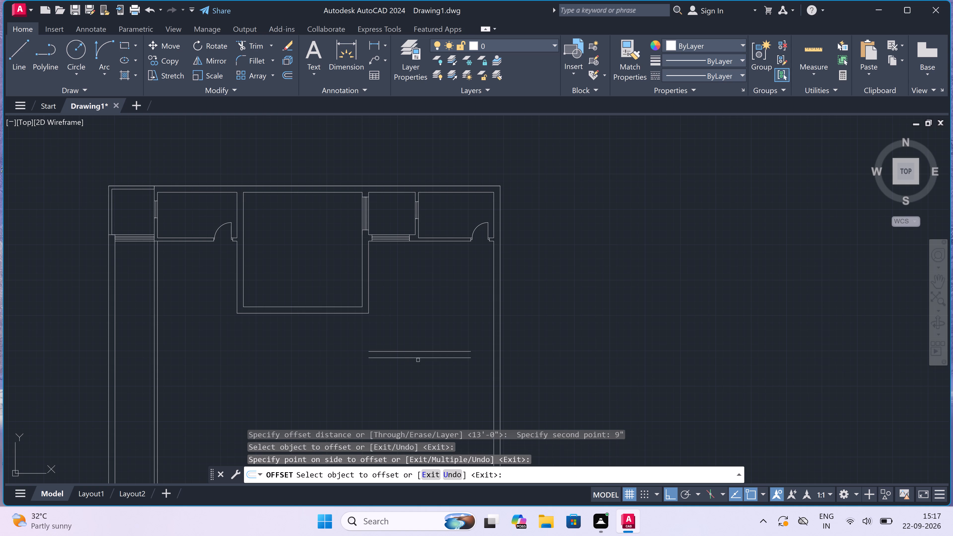
key(Escape)
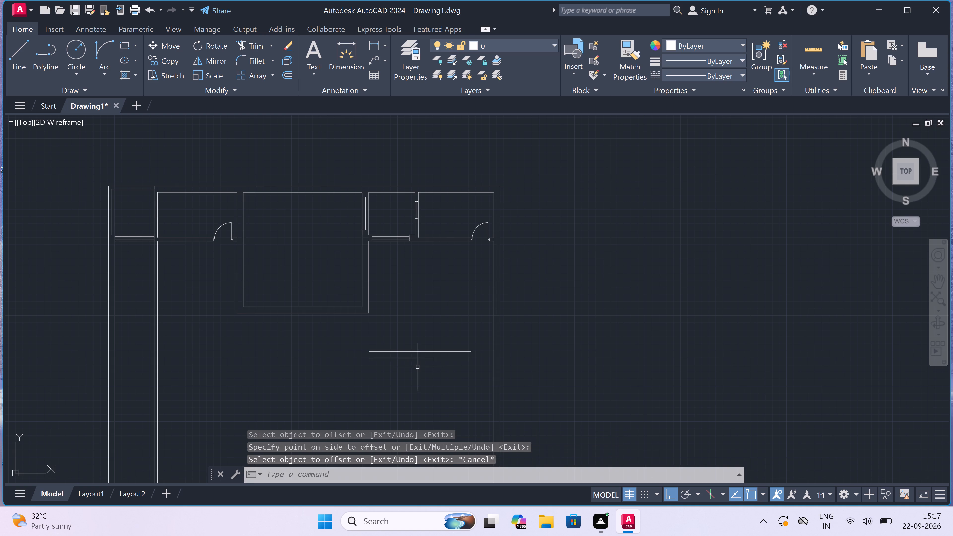
Extend both lines of the eastern room's bottom wall to the inner face of the east outer wall.
text(ex)
key(space)
click(432, 379)
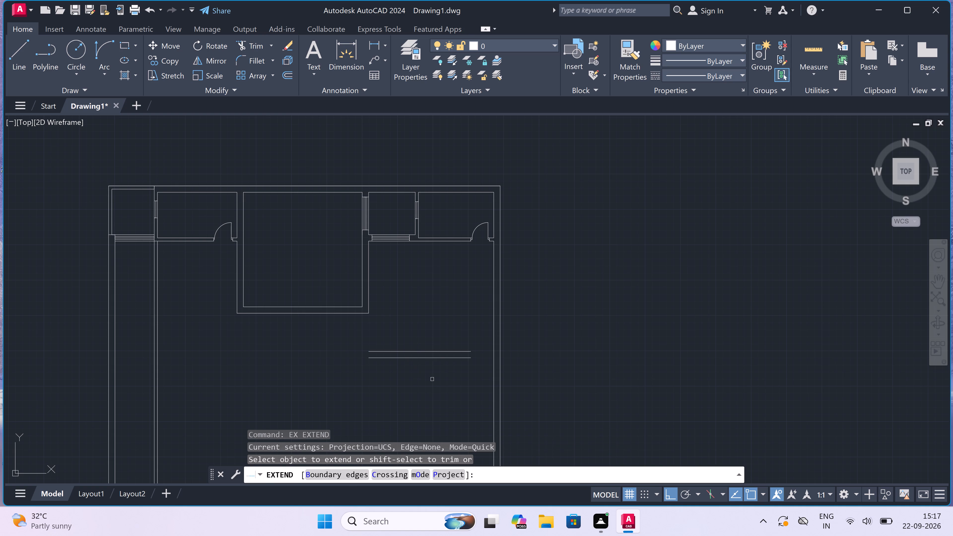
click(452, 328)
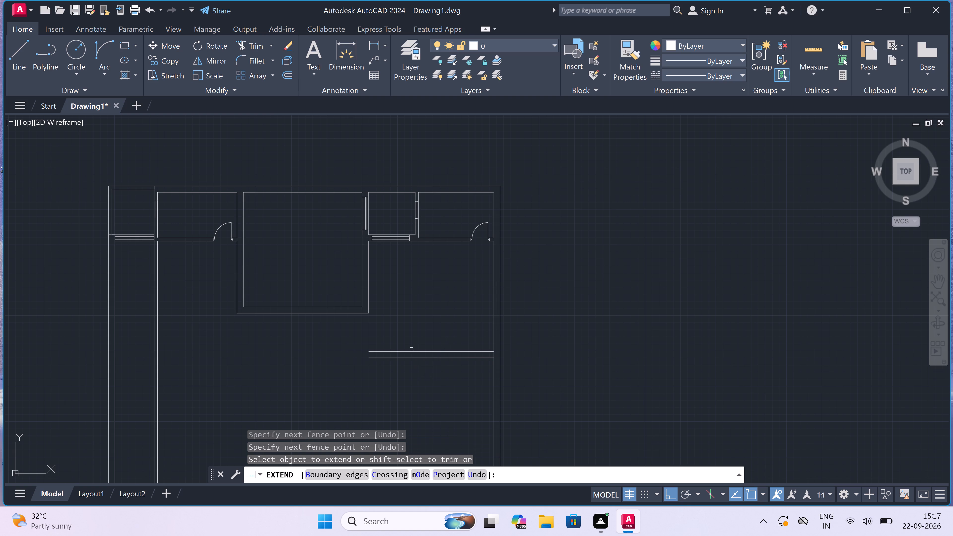
key(Escape)
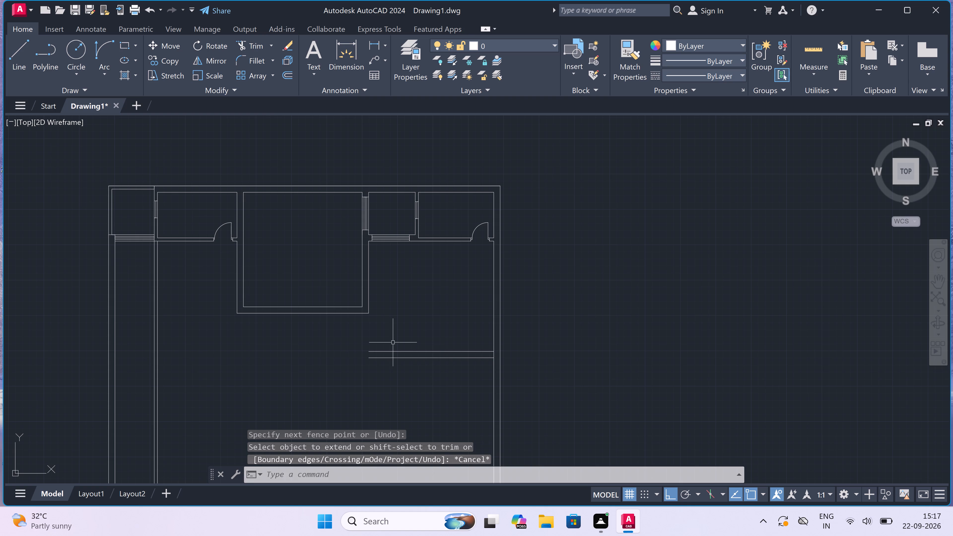
Draw a vertical line from the central room's outer southeast corner down to the upper line of the eastern room's bottom wall.
key(l)
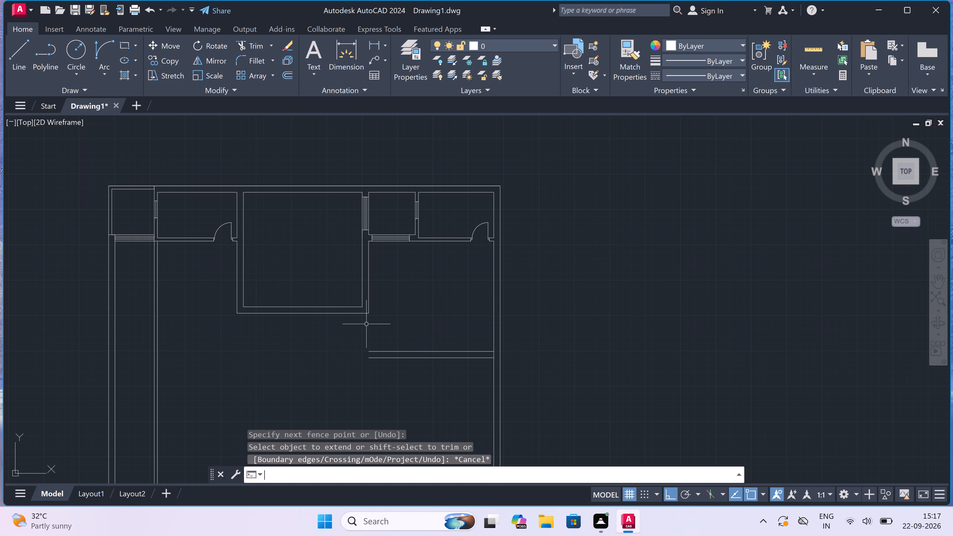
key(space)
click(367, 311)
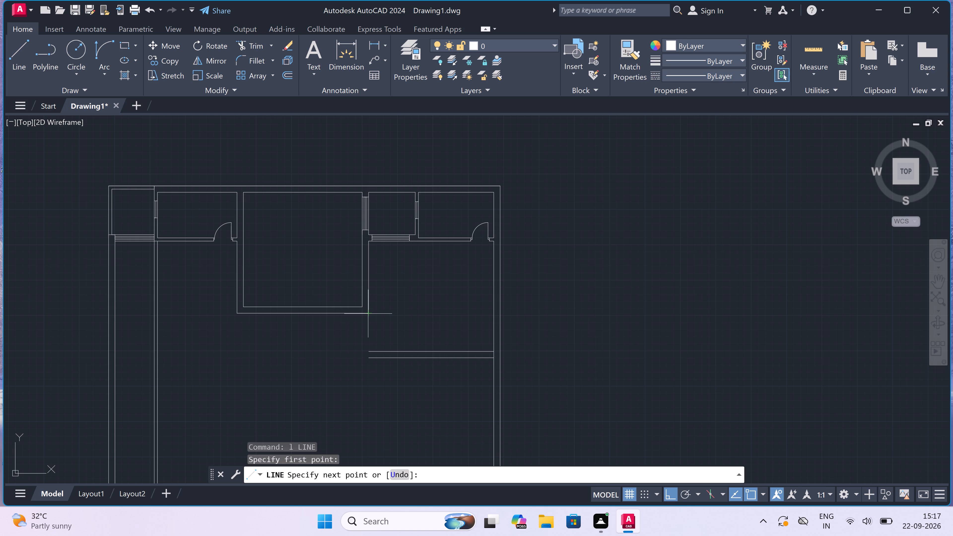
click(368, 349)
key(Escape)
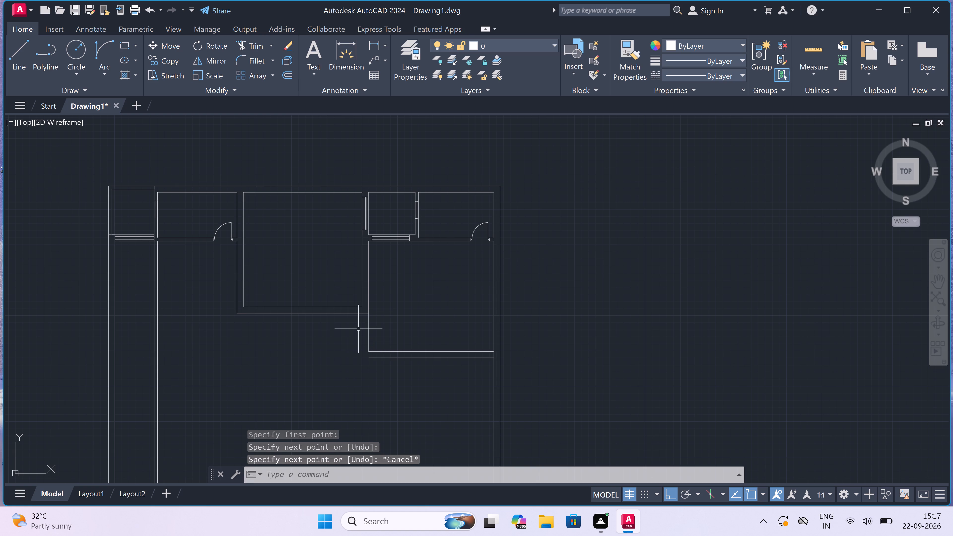
Draw the side wall's second line from the central room's inner southeast corner down and across to the eastern room's lower wall line.
key(space)
click(364, 305)
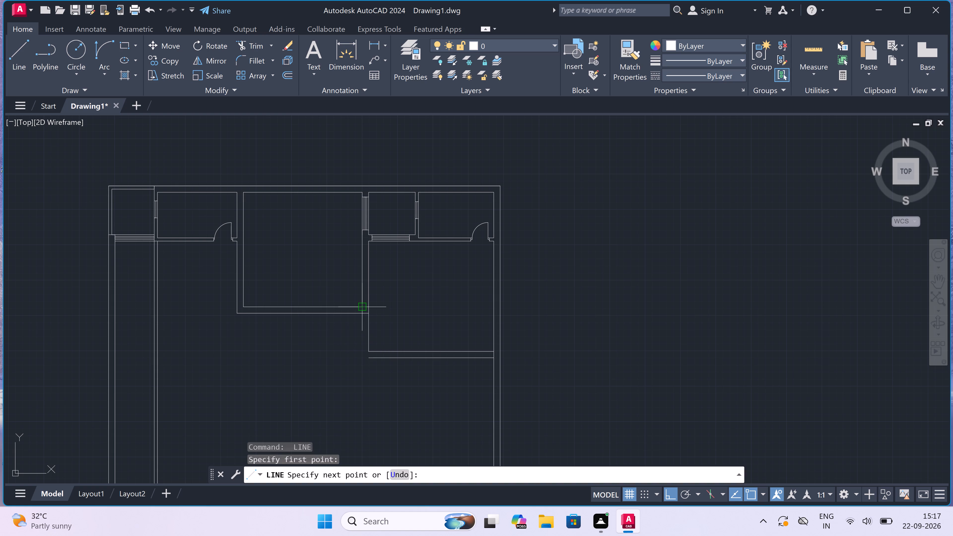
scroll(364, 358, up, 4)
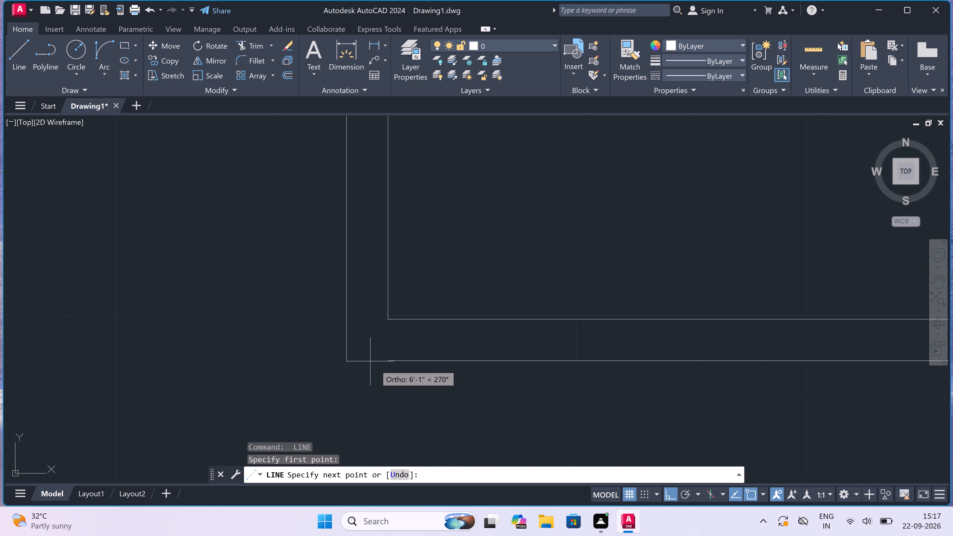
click(346, 360)
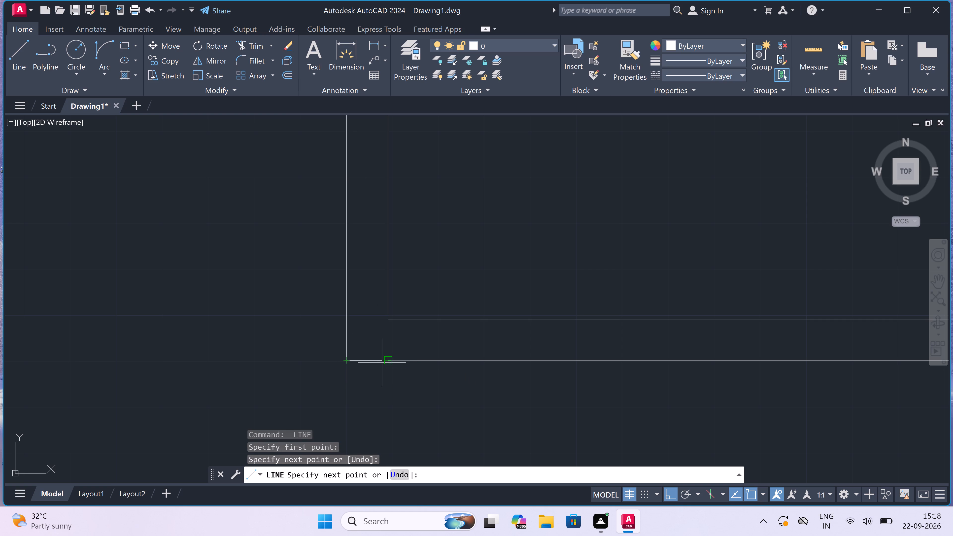
click(385, 362)
key(Escape)
scroll(375, 367, down, 2)
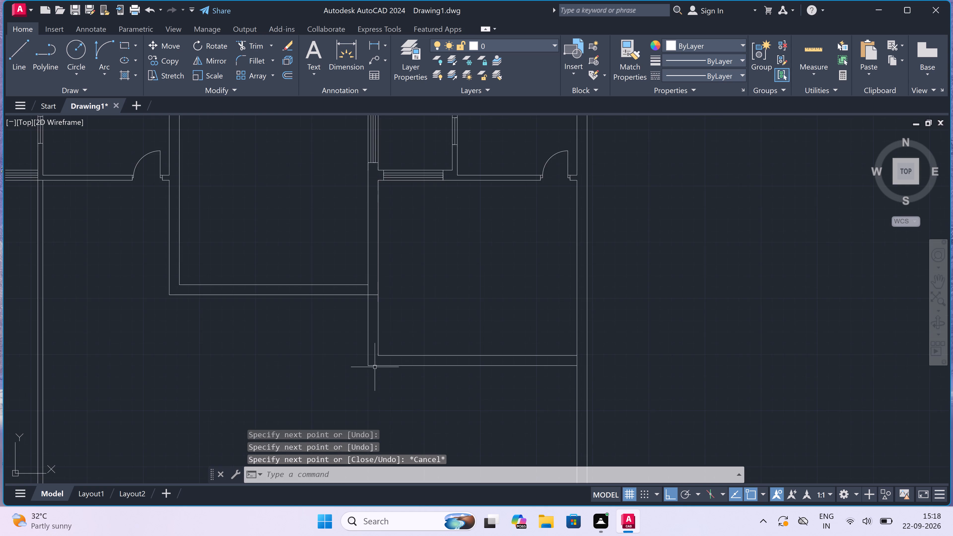
Trim the overlapping line pieces where the central room's bottom wall meets the eastern room's side wall.
scroll(375, 367, down, 2)
key(t)
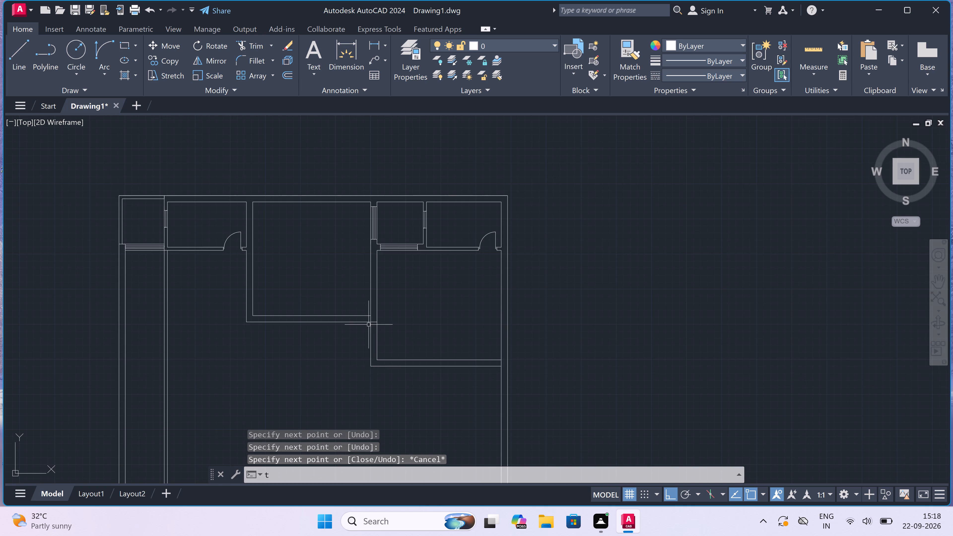
key(r)
key(space)
scroll(371, 321, up, 3)
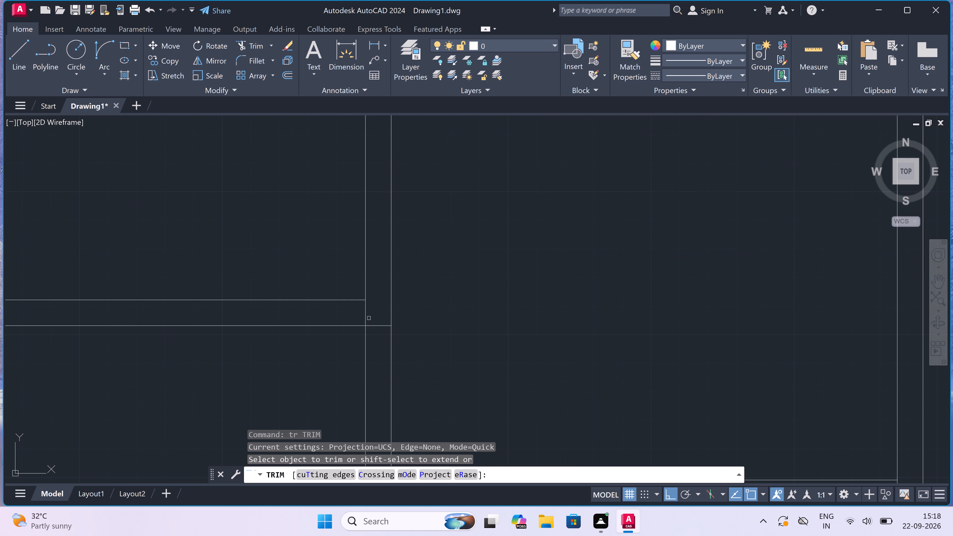
click(366, 317)
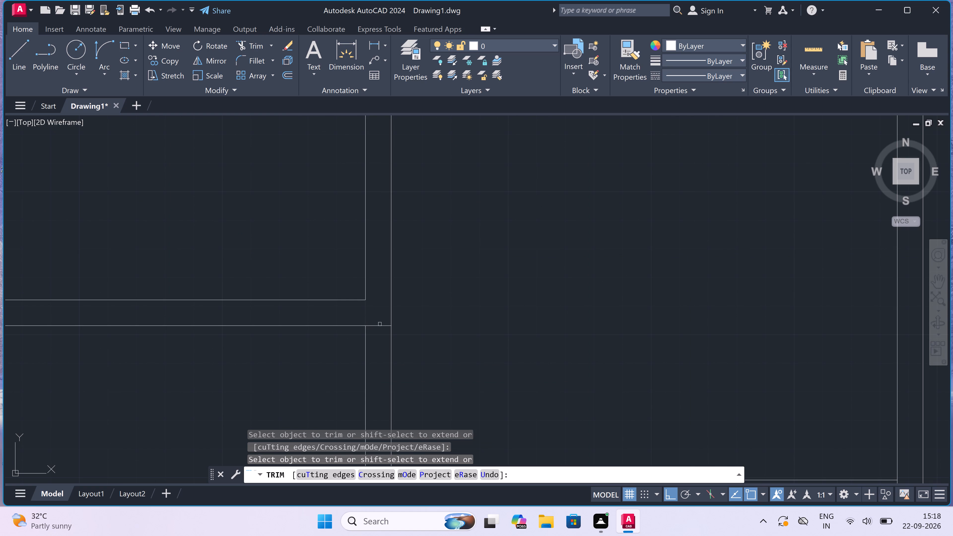
click(379, 326)
scroll(379, 326, down, 3)
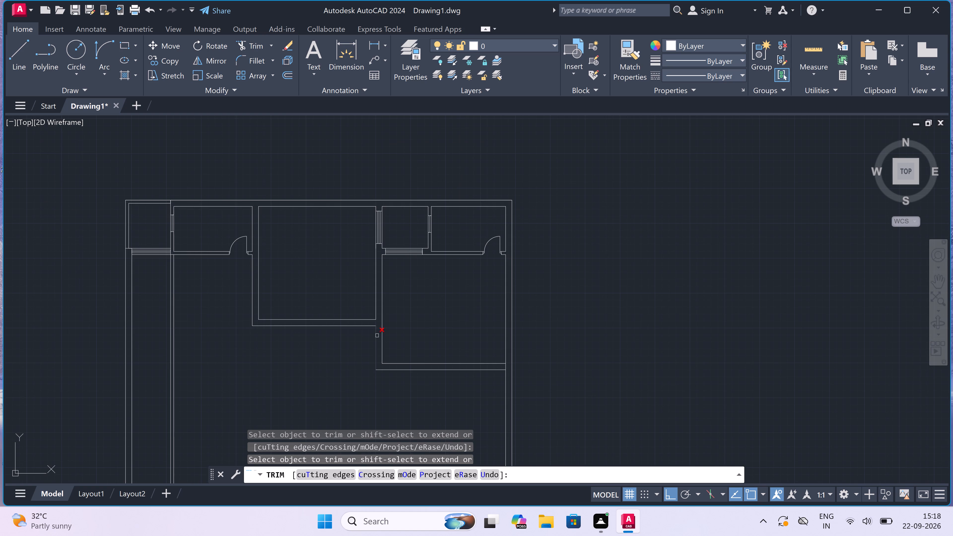
key(Escape)
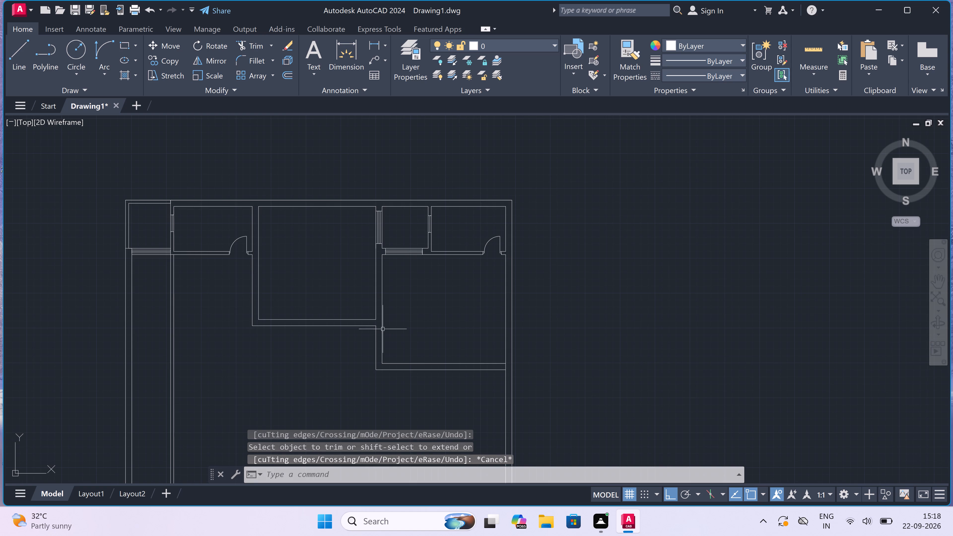
Draw a door jamb line across the central room's bottom wall near its east end.
key(l)
key(space)
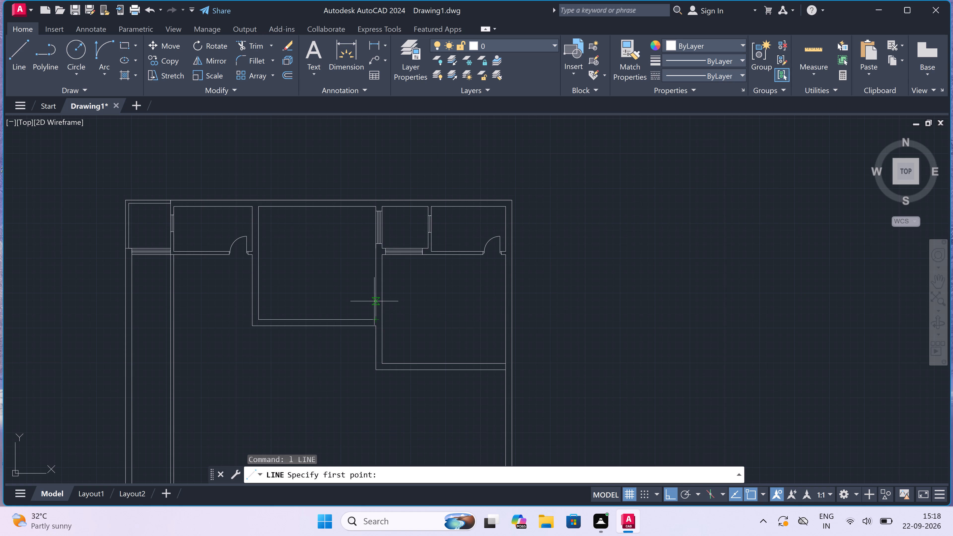
scroll(365, 308, up, 3)
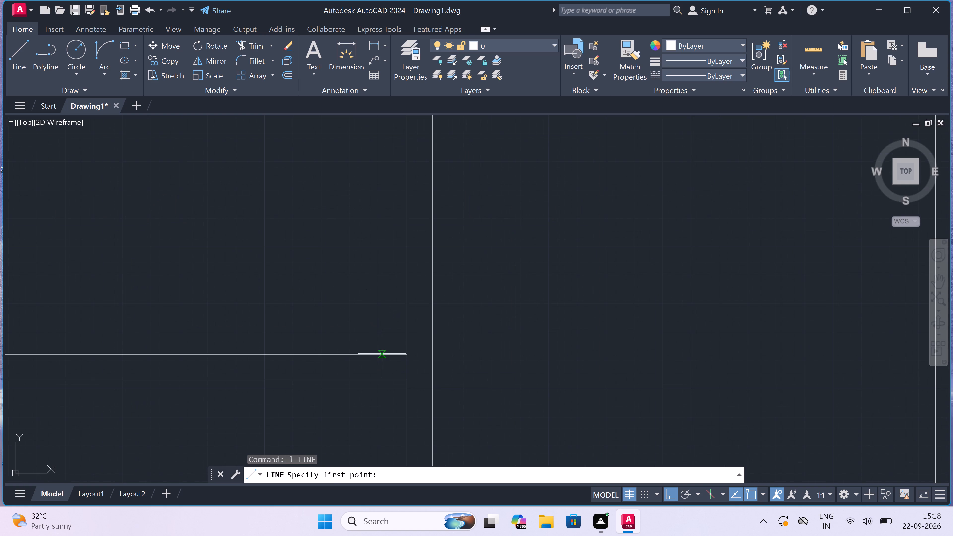
drag(382, 354, 382, 363)
click(379, 376)
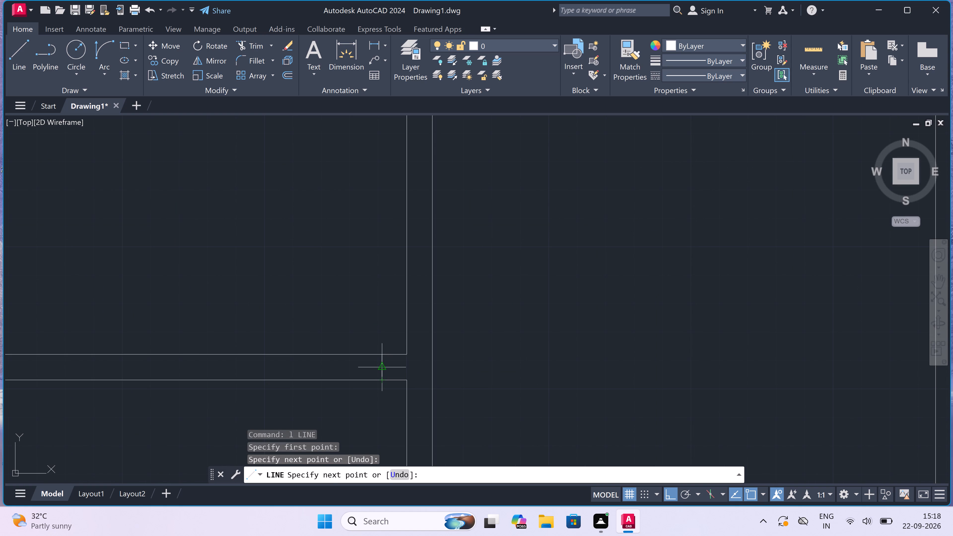
From the jamb's midpoint, draw a 2" segment westward and a door leaf upward in 2' and 1' segments.
click(382, 368)
key(1)
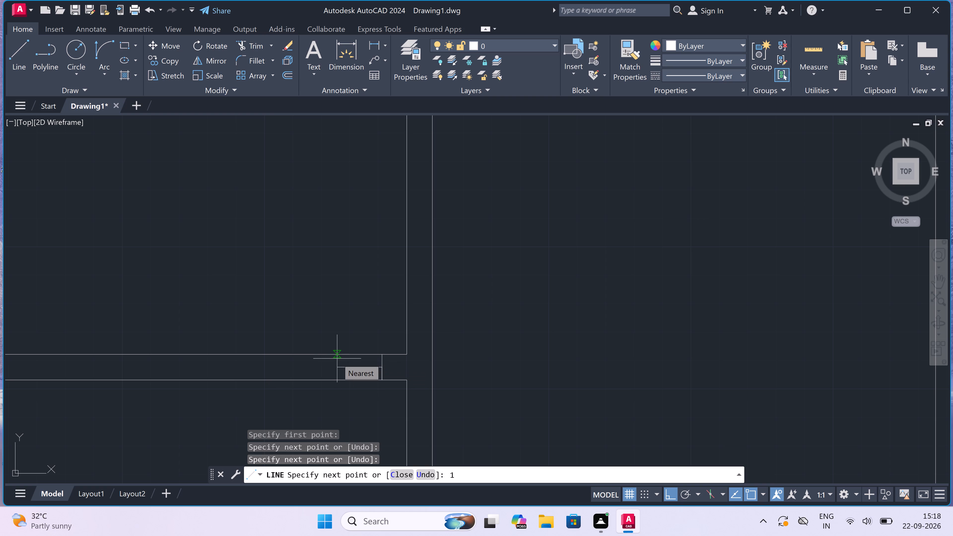
key(BackSpace)
text(2")
key(space)
text(2')
key(space)
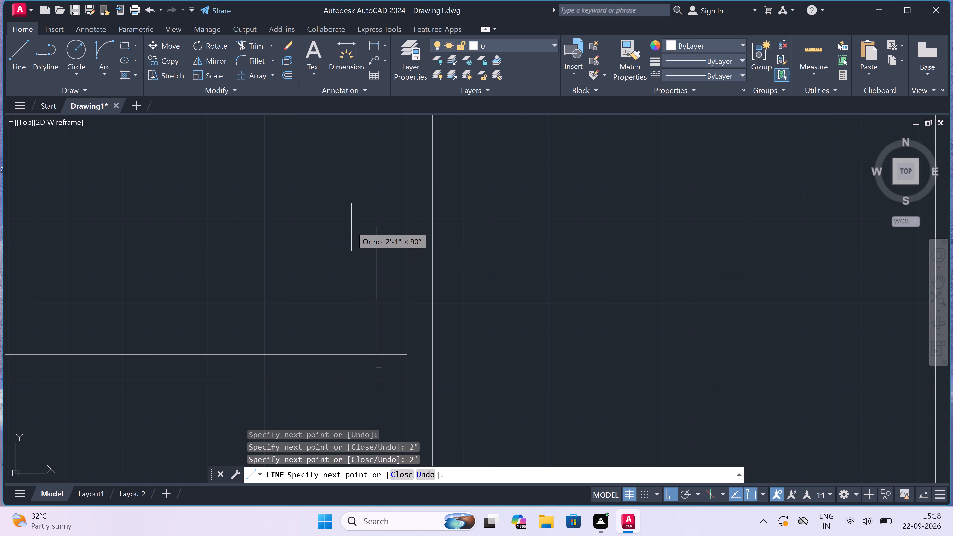
text(1')
key(space)
key(Escape)
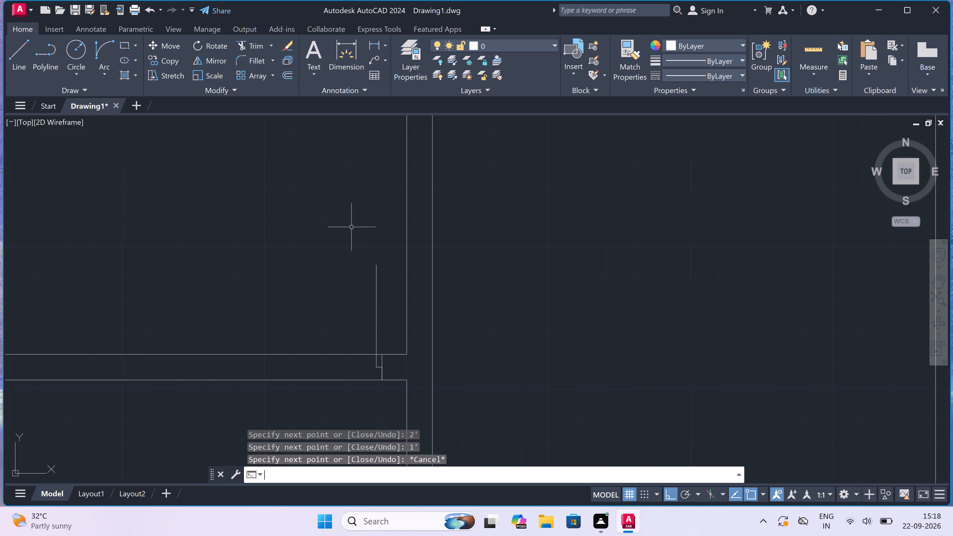
Draw the door's west jamb line across the central room's bottom wall, with a 2" segment eastward from its midpoint.
key(space)
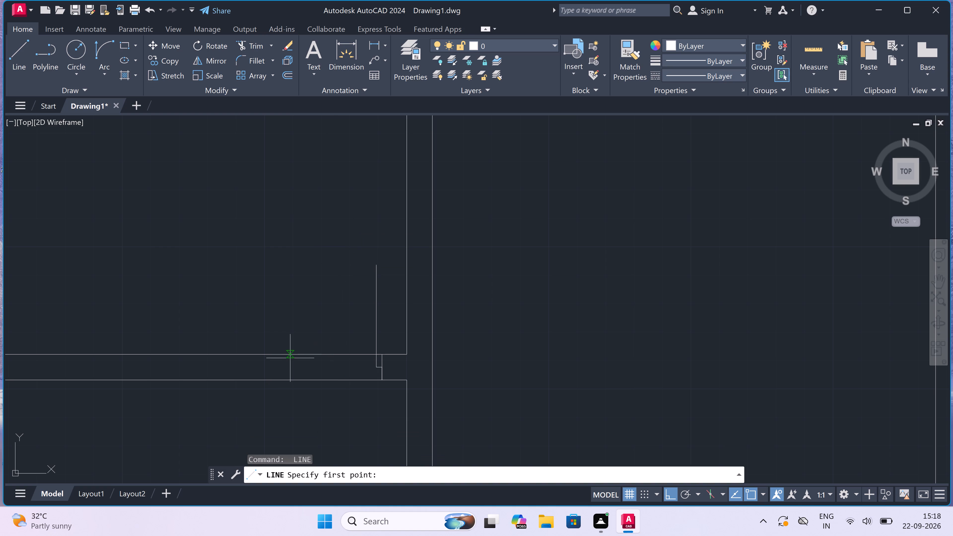
drag(273, 355, 274, 358)
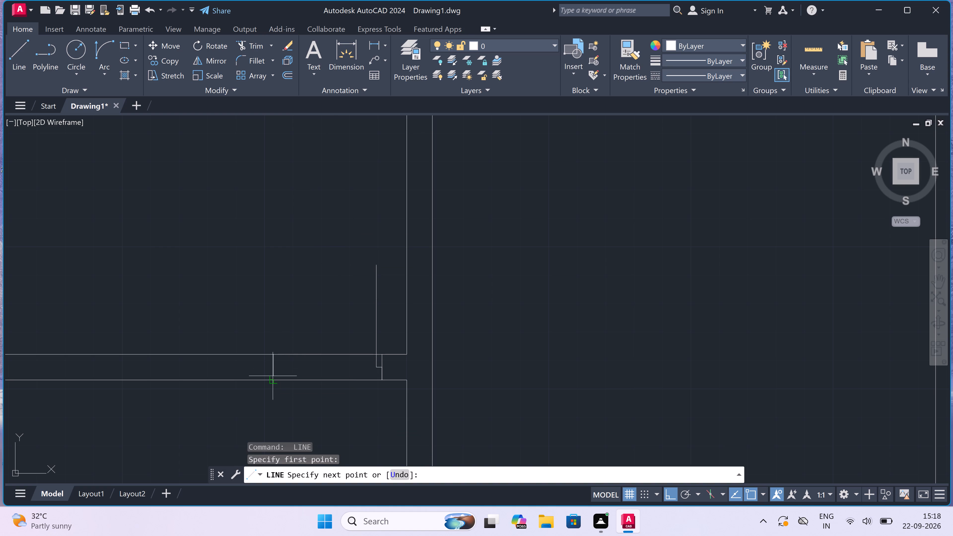
click(274, 377)
drag(275, 365, 281, 365)
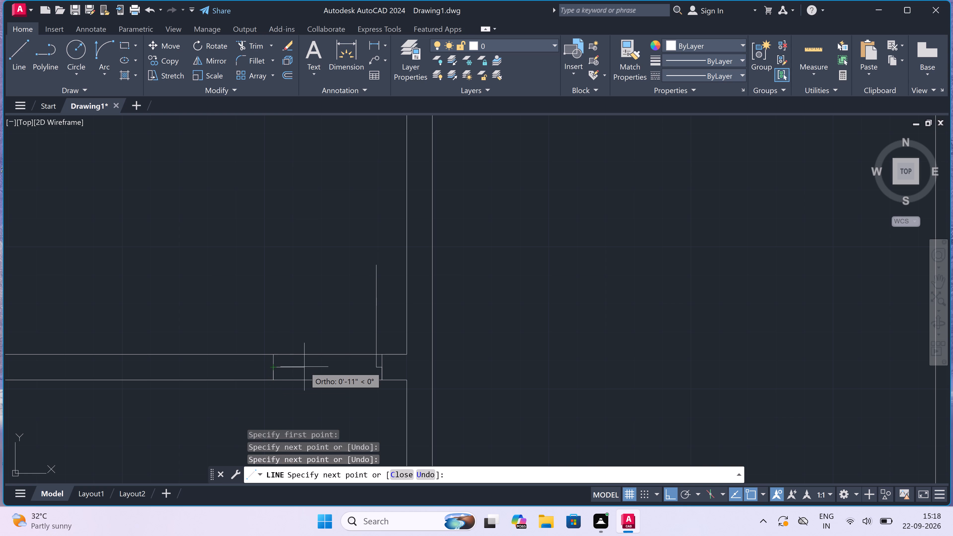
text(2")
key(space)
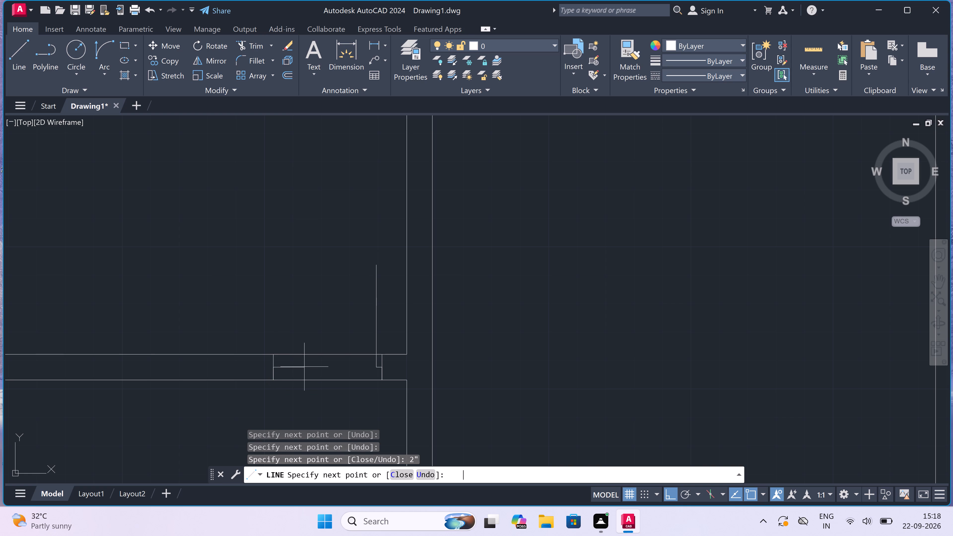
key(Escape)
Draw the door swing arc from the leaf's upper end to the end of the west jamb's 2" segment.
click(108, 50)
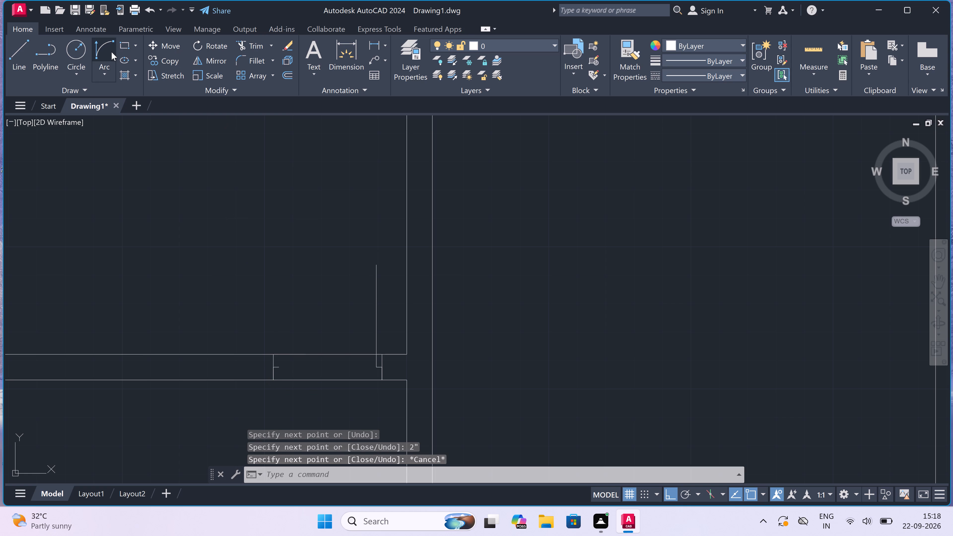
click(380, 266)
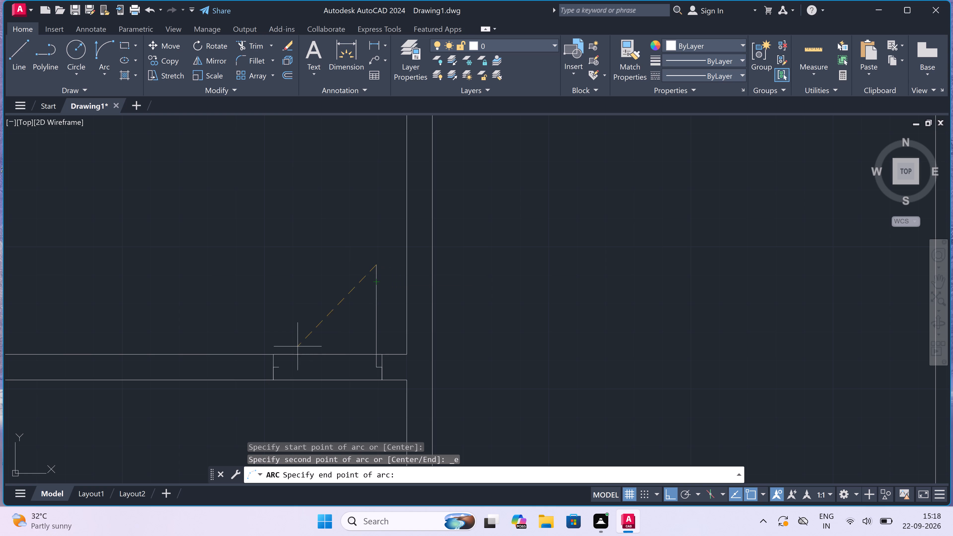
click(281, 368)
drag(251, 317, 253, 316)
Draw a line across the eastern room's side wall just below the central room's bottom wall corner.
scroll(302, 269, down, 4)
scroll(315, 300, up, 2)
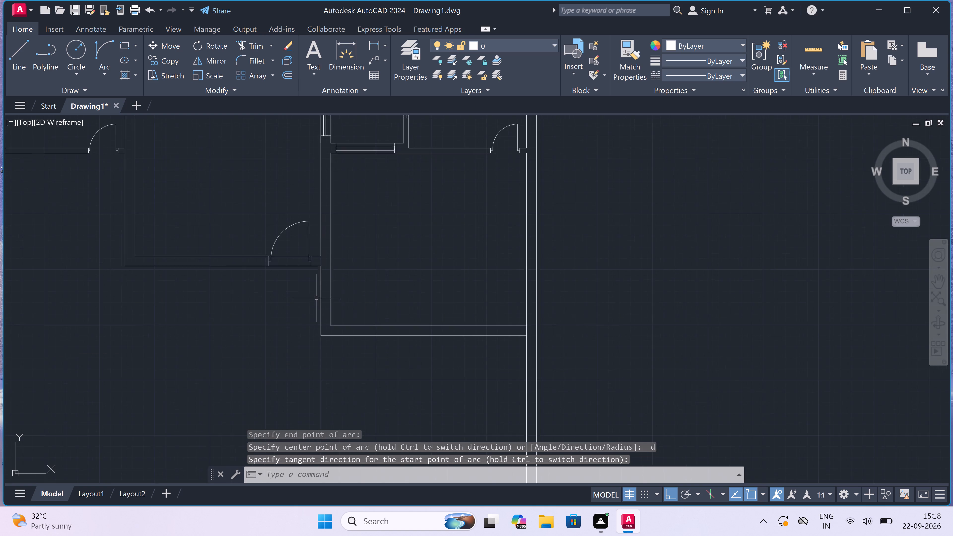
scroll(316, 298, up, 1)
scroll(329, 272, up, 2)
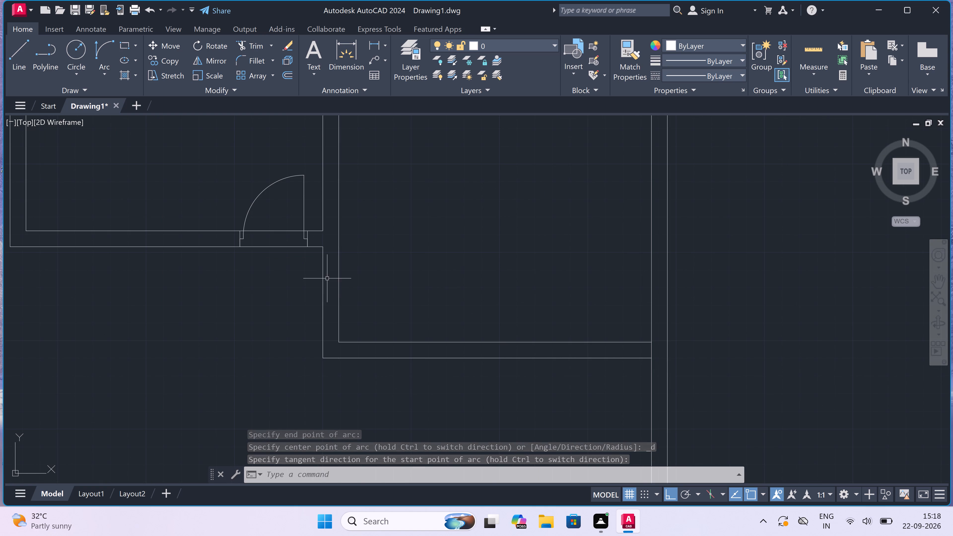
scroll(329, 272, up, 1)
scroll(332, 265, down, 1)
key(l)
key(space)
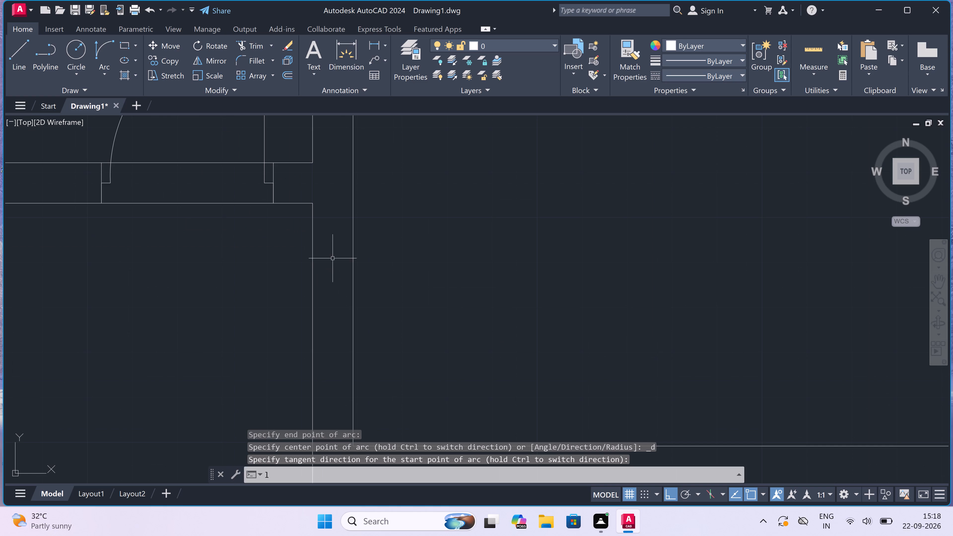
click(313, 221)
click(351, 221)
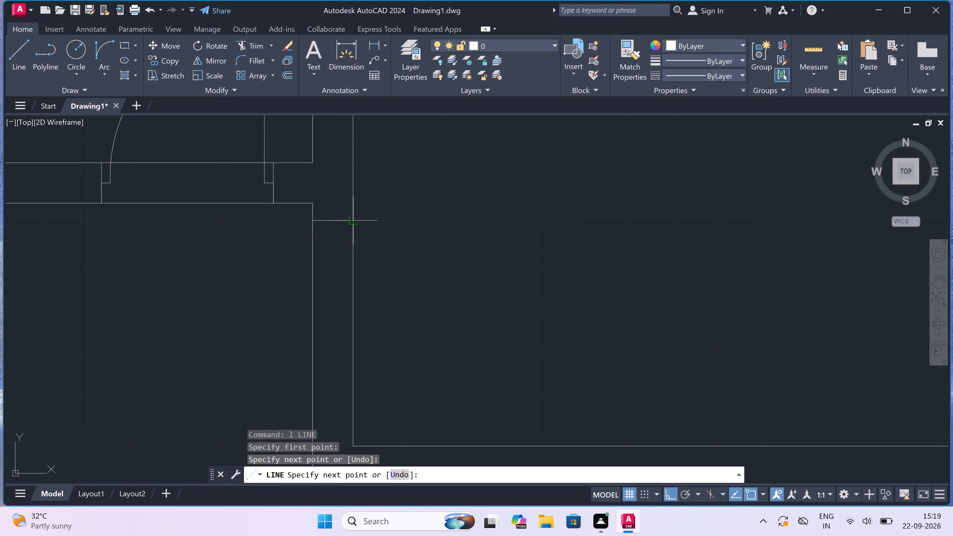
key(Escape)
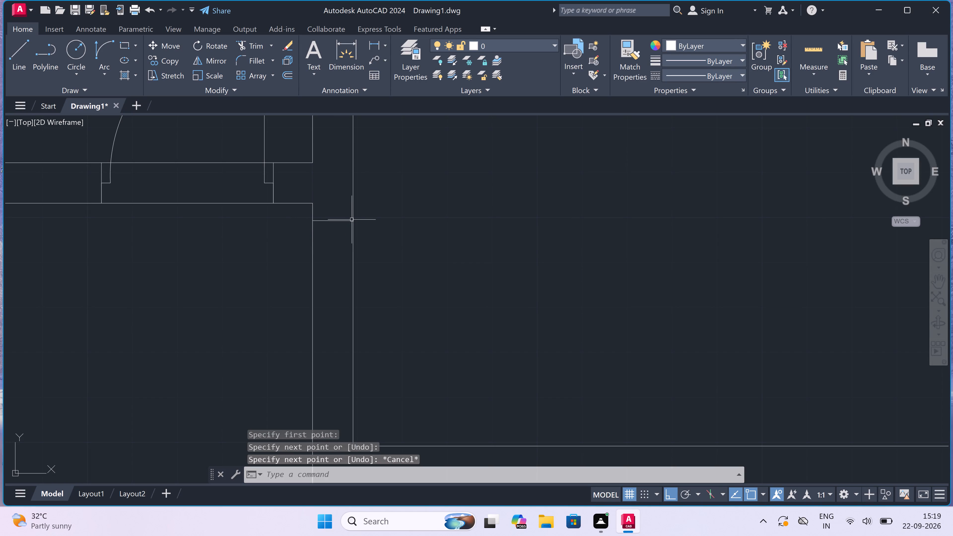
Draw a lower jamb across the eastern room's side wall, with a 2" segment upward from its midpoint and a 3' leaf eastward.
key(space)
scroll(344, 332, down, 3)
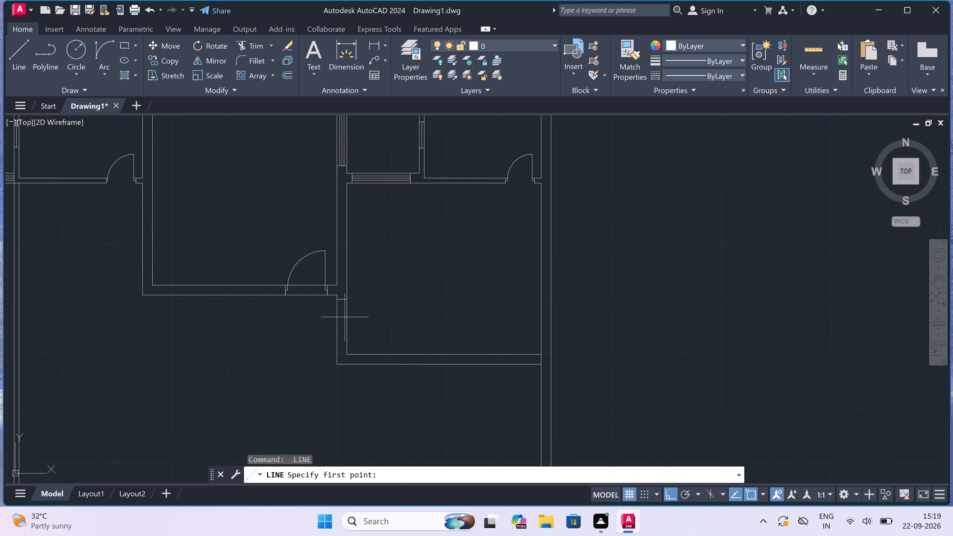
scroll(339, 344, up, 3)
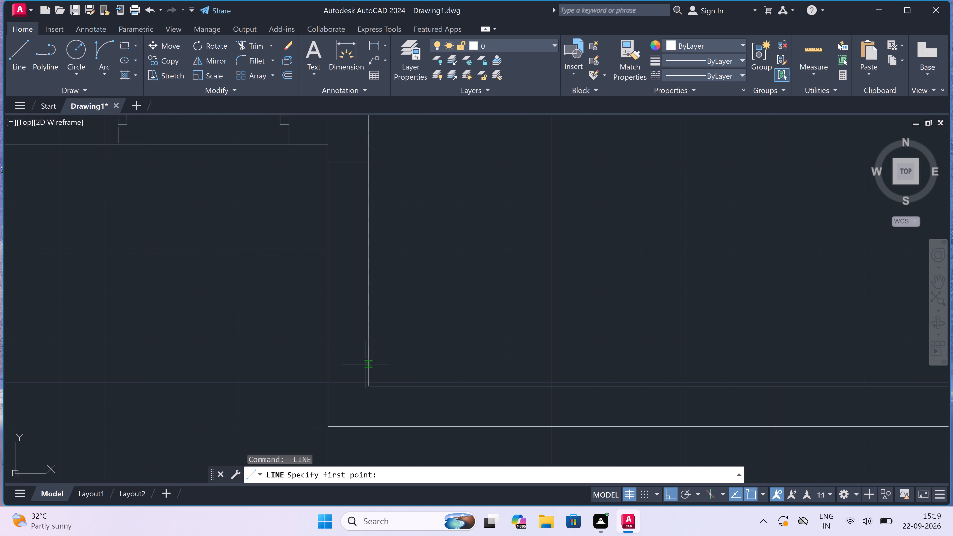
click(366, 366)
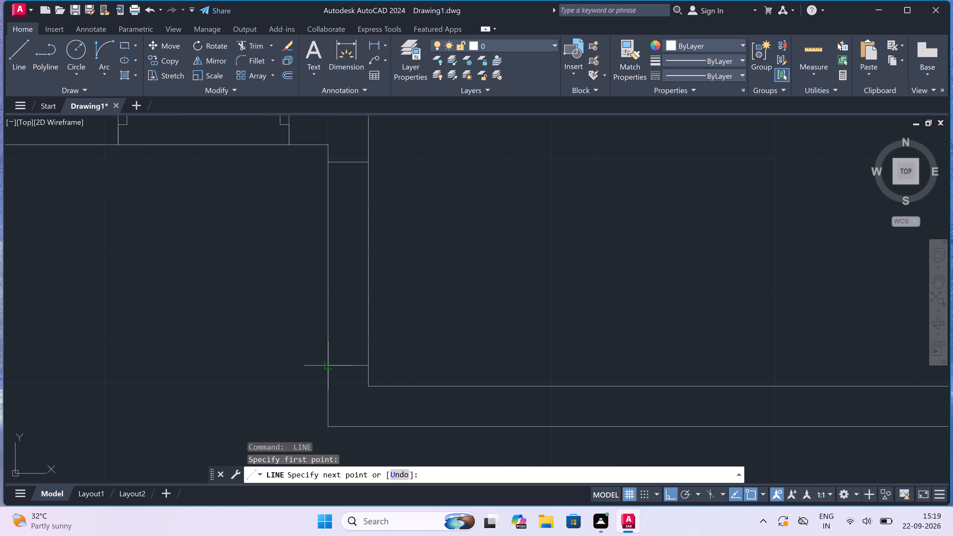
click(331, 367)
drag(350, 367, 351, 364)
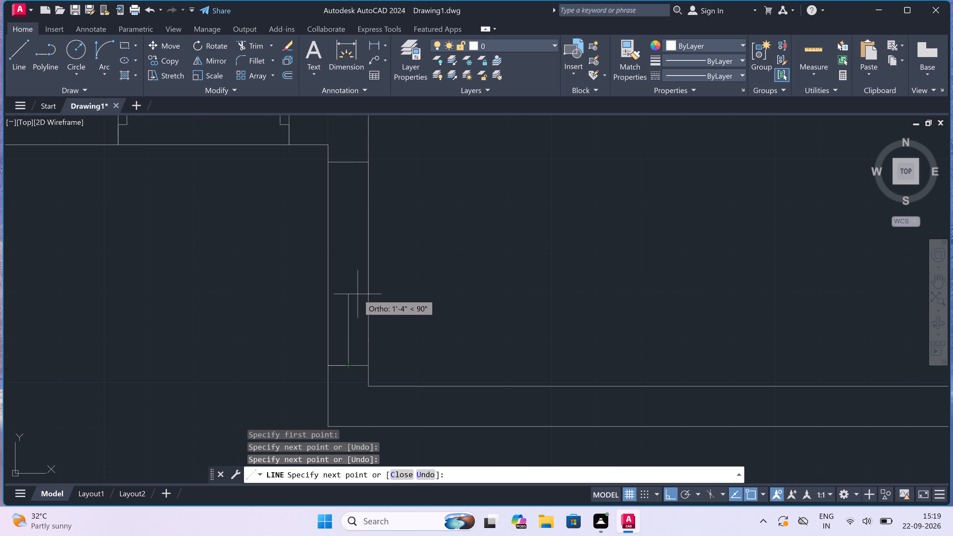
text(2")
key(space)
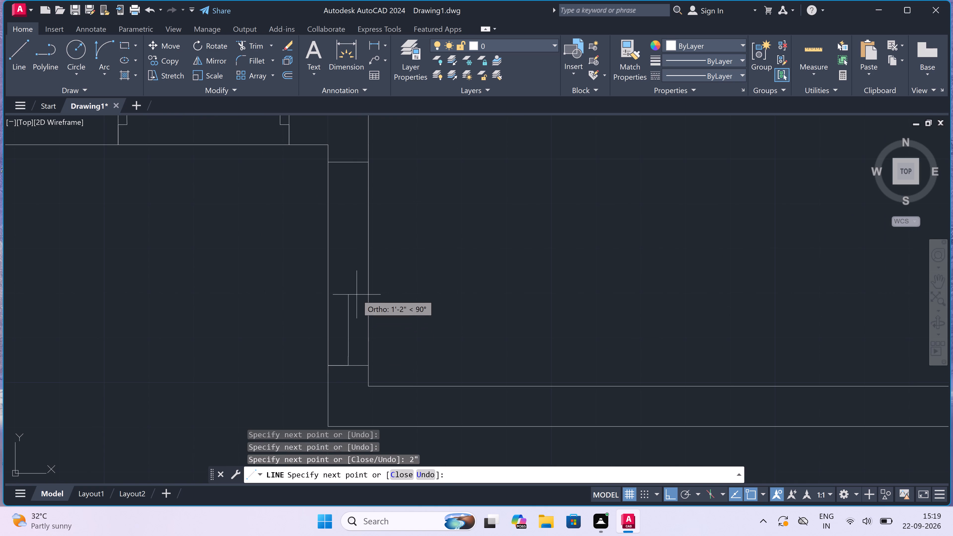
text(3')
key(space)
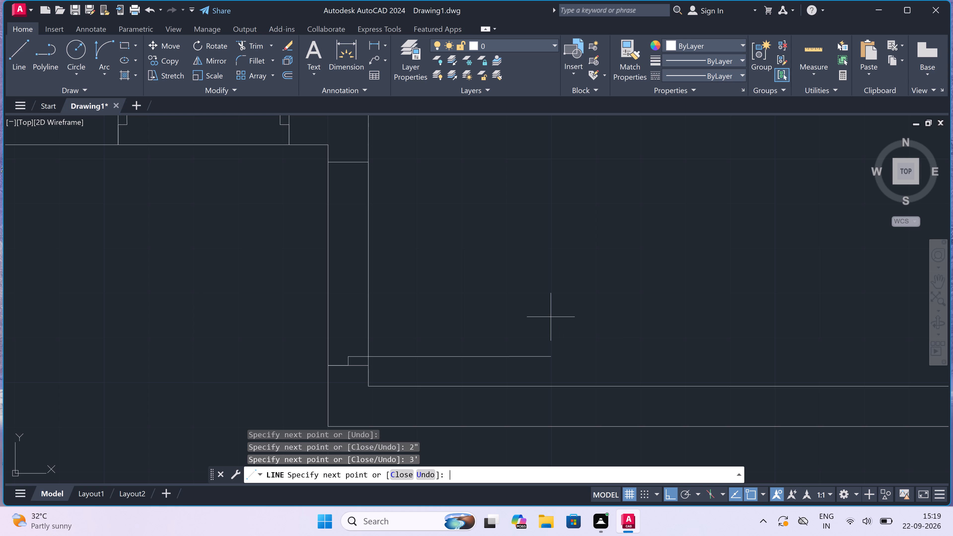
key(Escape)
Draw the upper jamb line across the eastern room's side wall, with a 2" segment downward from its midpoint.
key(space)
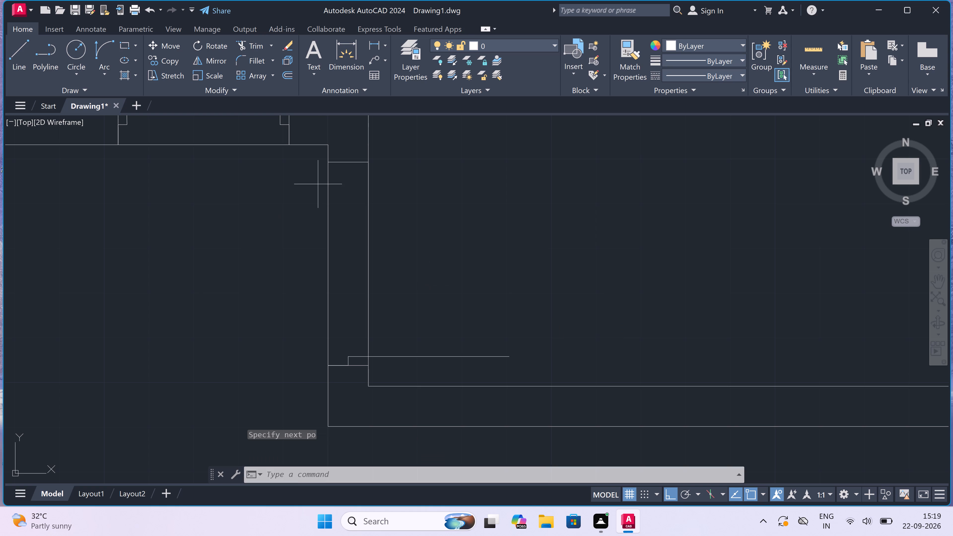
click(328, 187)
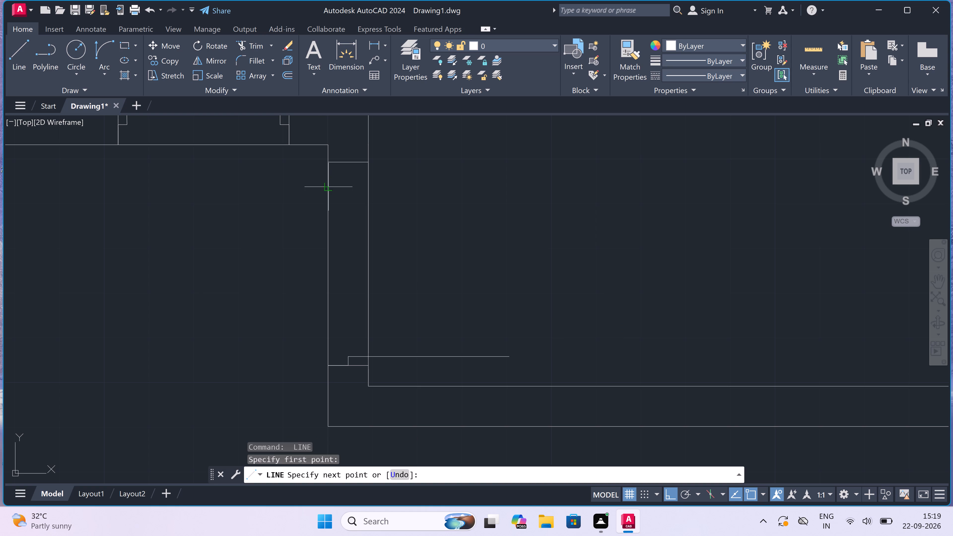
click(367, 185)
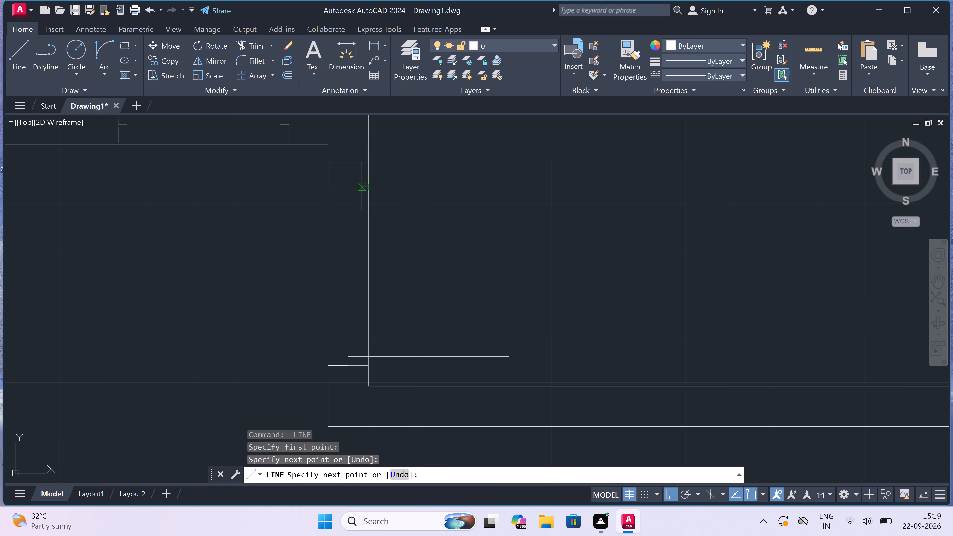
click(344, 189)
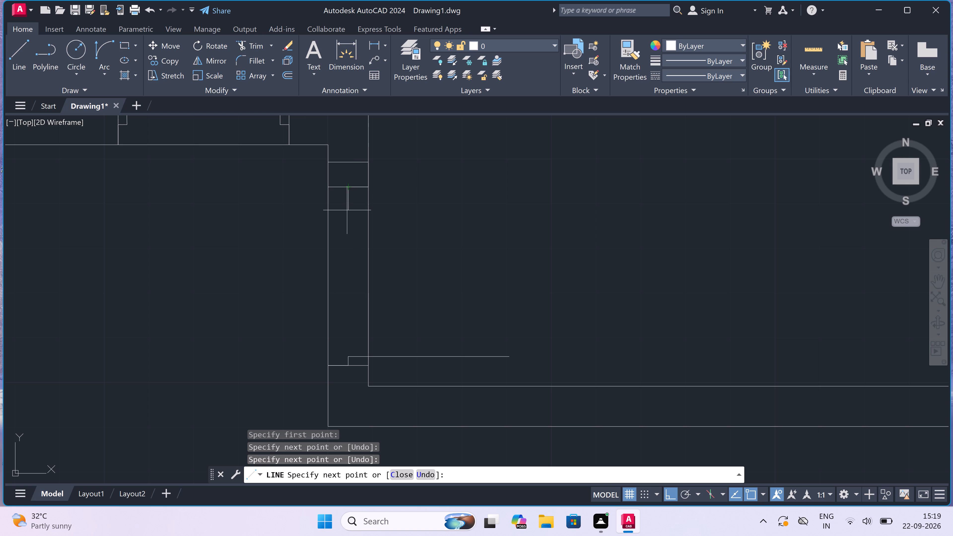
text(2")
key(space)
key(Escape)
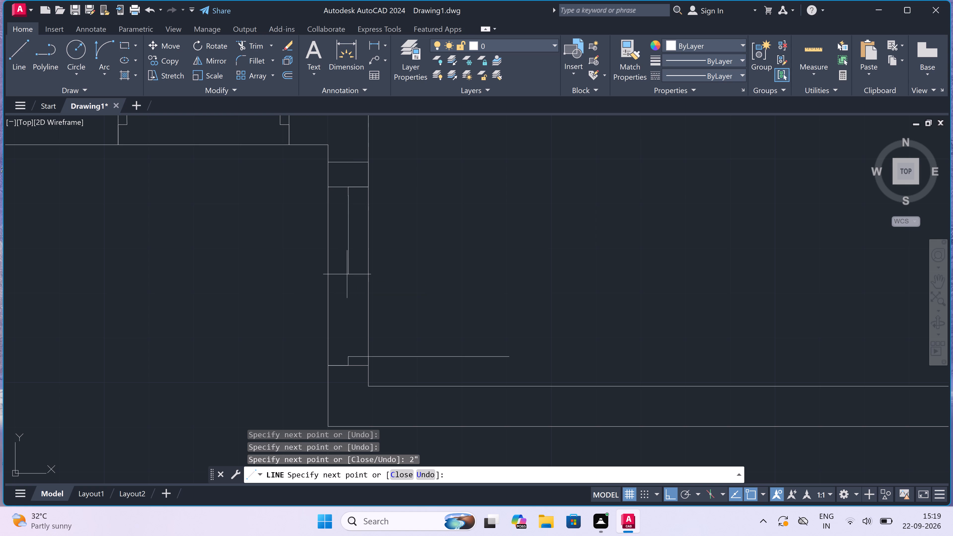
Draw the door swing arc from the 3' leaf's outer end to the end of the upper jamb's 2" segment.
click(100, 46)
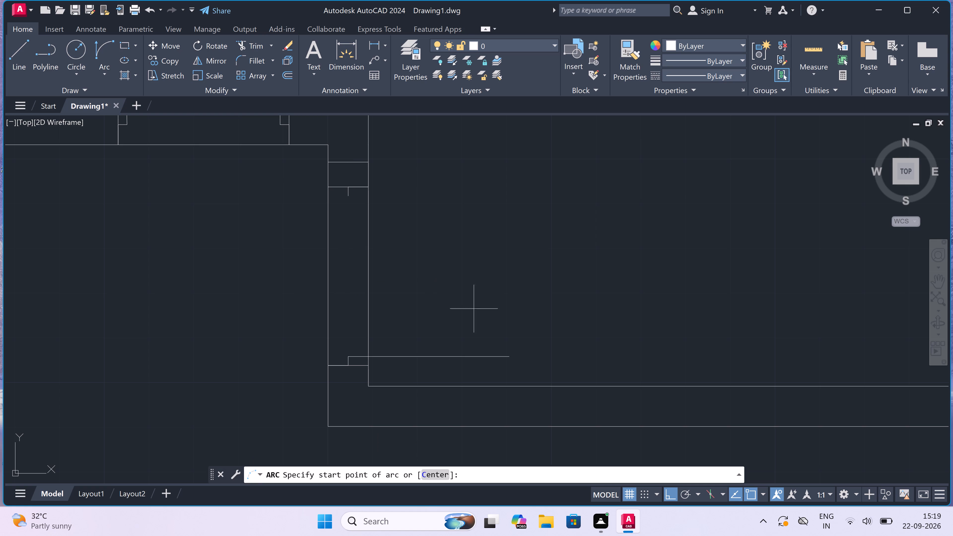
click(514, 359)
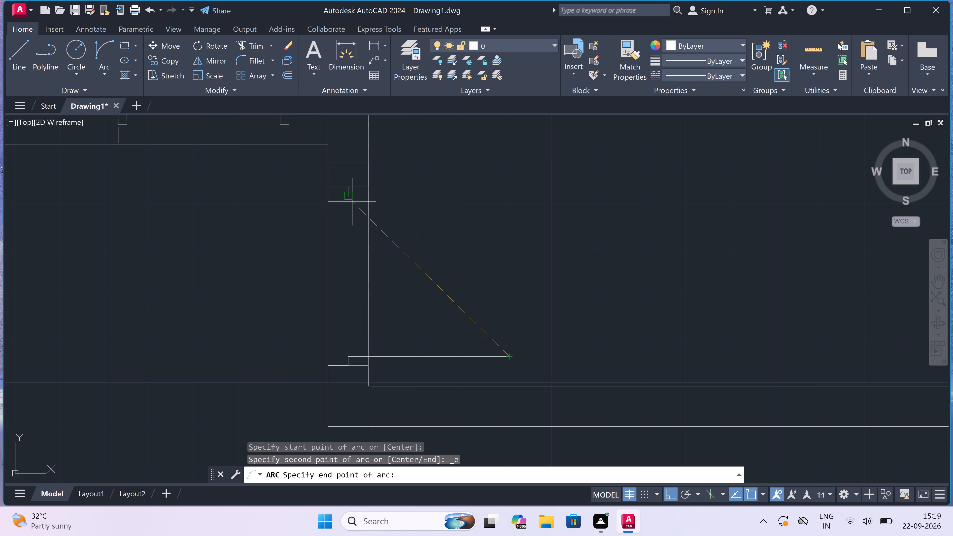
click(351, 195)
click(476, 171)
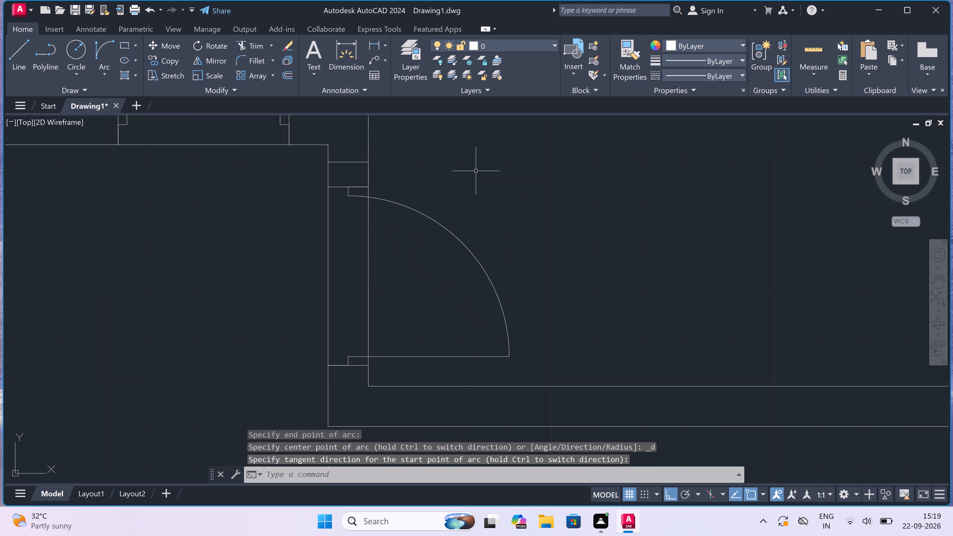
Trim the side wall lines across the eastern room's door opening and remove the extra line above the upper jamb.
text(tr)
key(space)
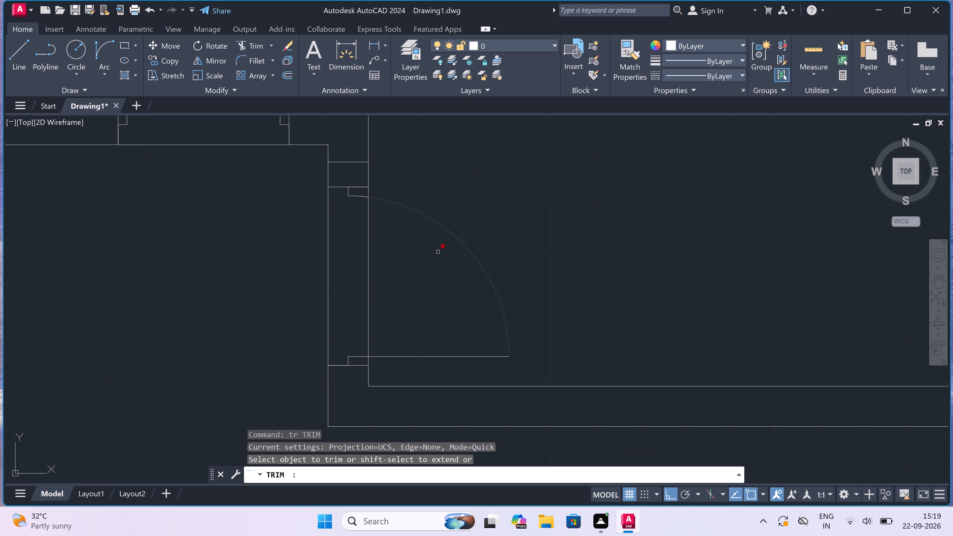
click(438, 253)
click(292, 272)
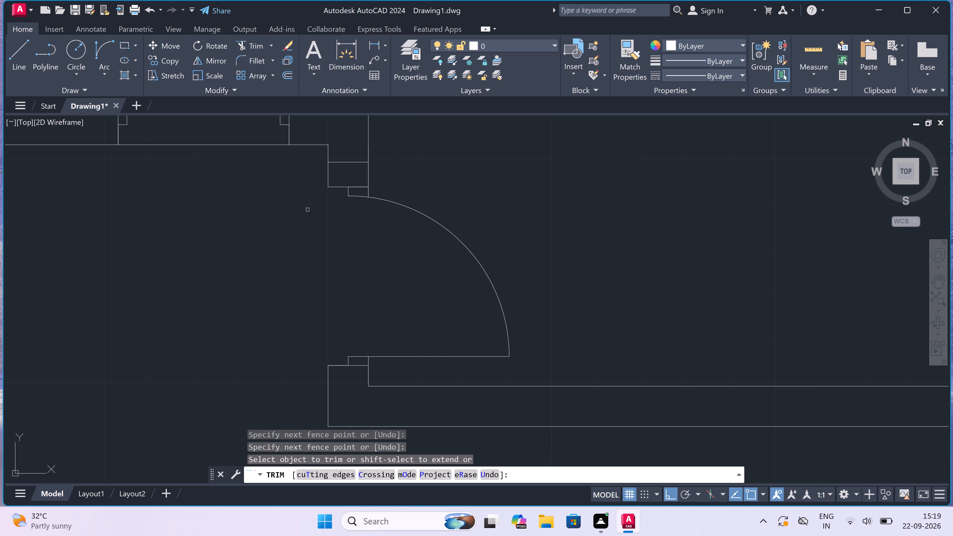
click(356, 162)
Trim both bottom wall lines of the central room across its door opening.
scroll(356, 162, down, 3)
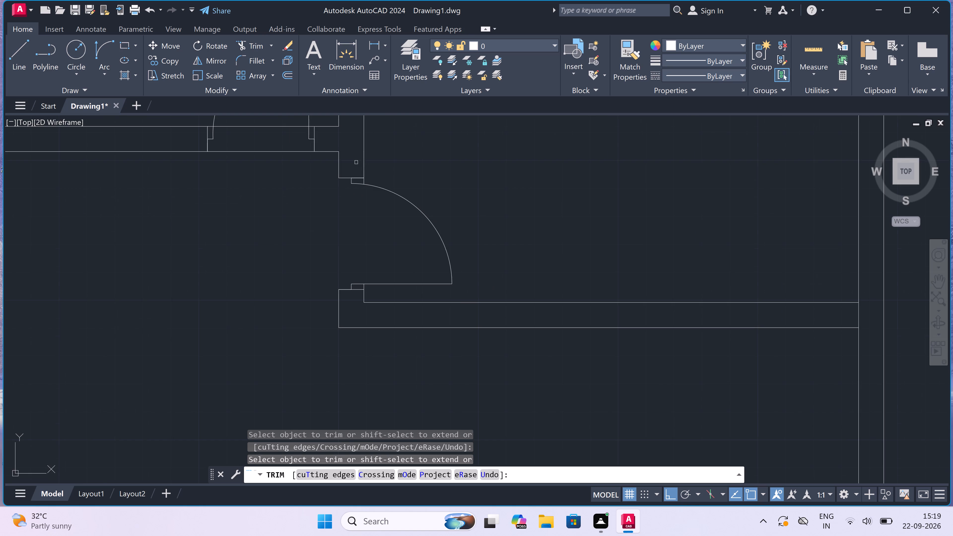
scroll(356, 186, down, 1)
scroll(335, 163, up, 3)
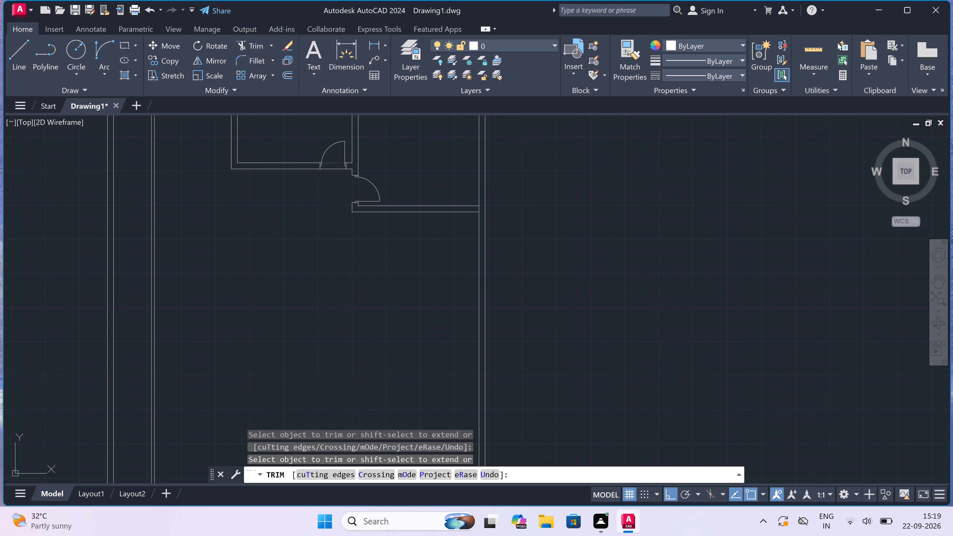
click(334, 158)
click(335, 222)
scroll(336, 225, down, 4)
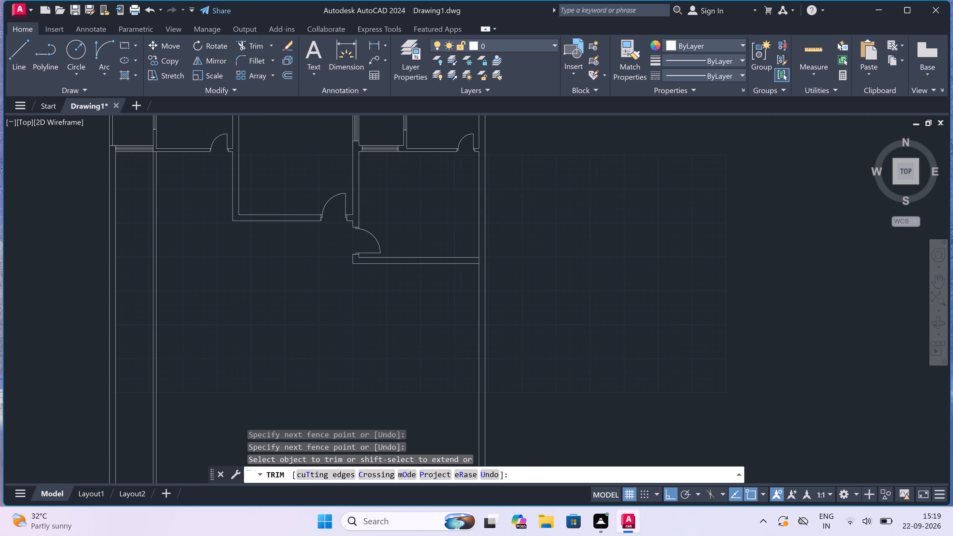
scroll(337, 256, down, 3)
key(Escape)
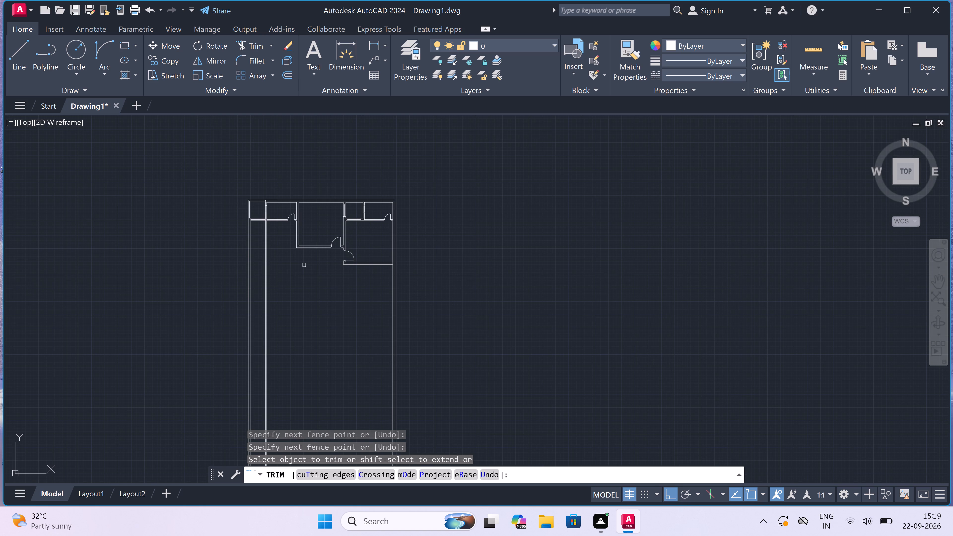
Trim away the two long partition lines extending down below the northwest rooms' bottom walls.
scroll(275, 241, up, 1)
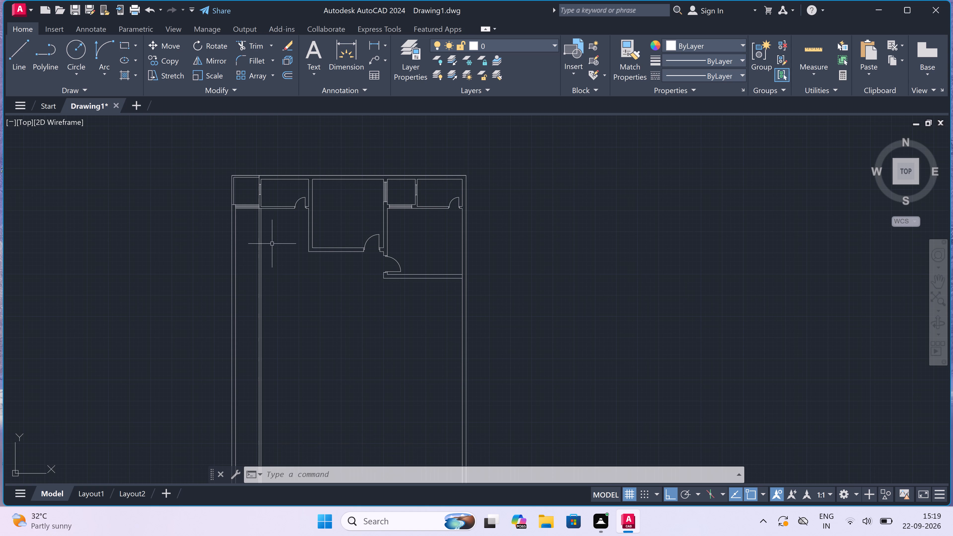
scroll(261, 245, up, 2)
text(tr)
key(space)
click(264, 243)
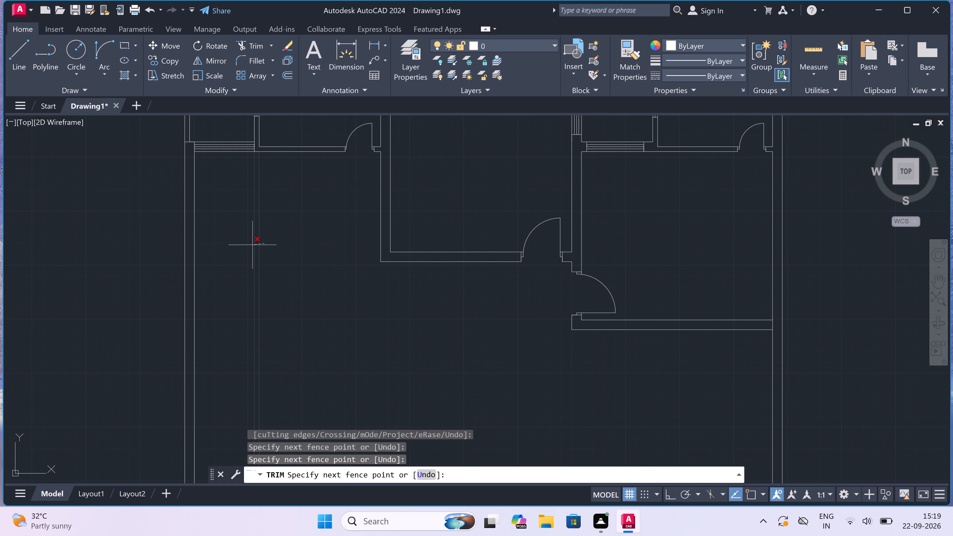
click(246, 247)
key(Escape)
Offset the bottom wall line of the northwest rooms 13' downward.
scroll(281, 238, down, 1)
scroll(262, 209, up, 1)
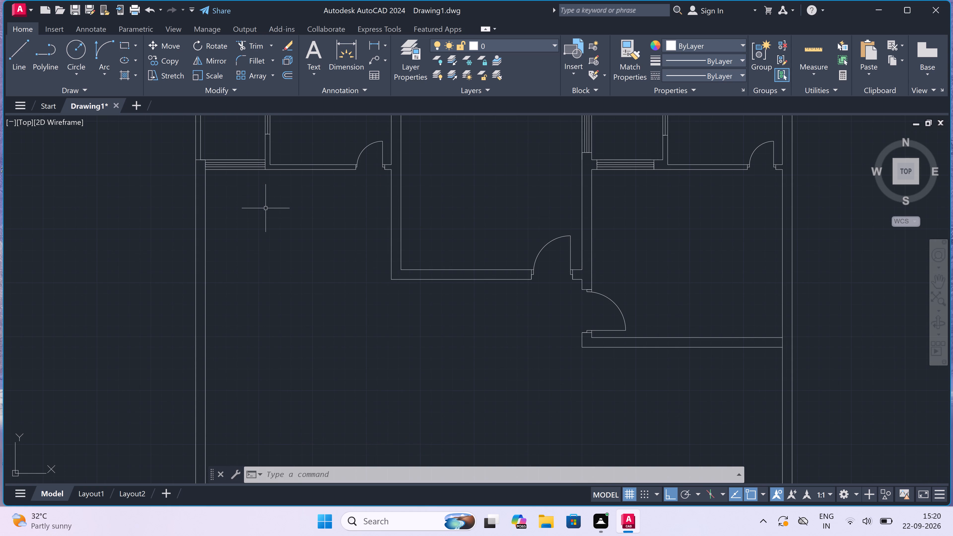
text(o)
key(space)
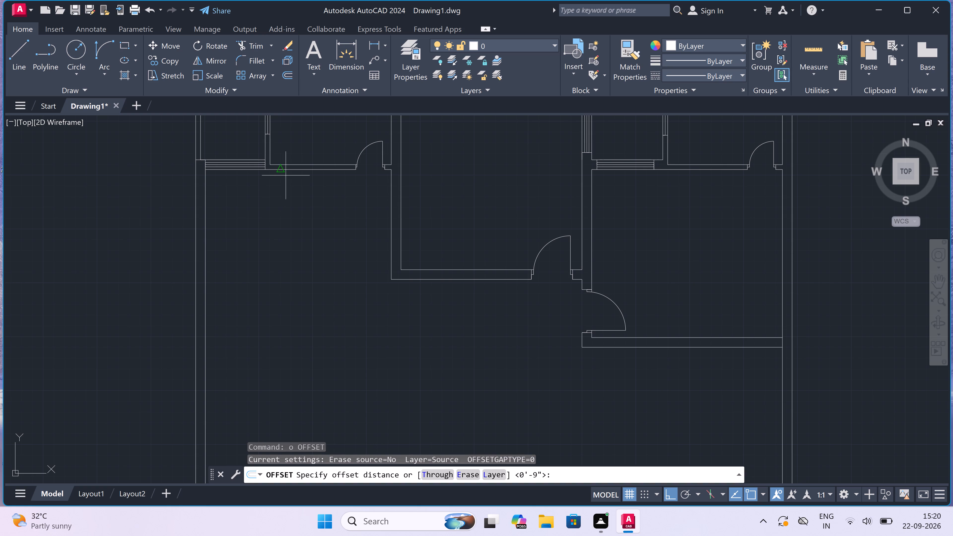
drag(288, 172, 288, 179)
text(13')
key(space)
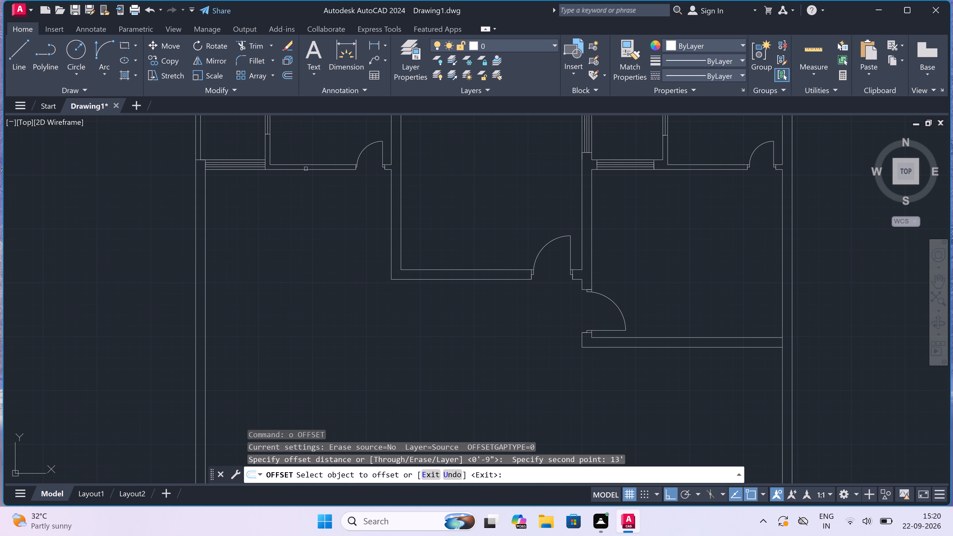
drag(306, 169, 305, 175)
click(294, 222)
key(Escape)
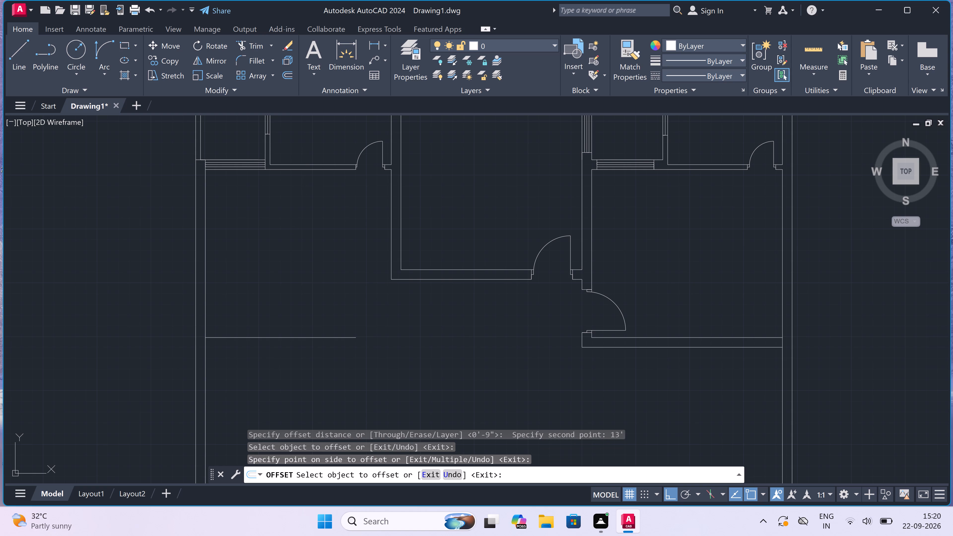
Offset the new horizontal line 9" downward to form the western room's bottom wall.
key(space)
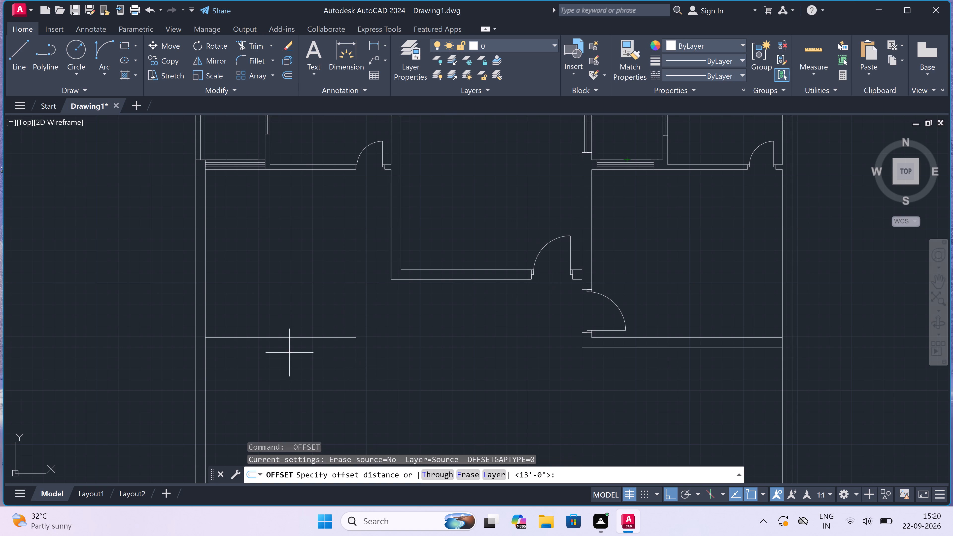
click(283, 338)
text(4.)
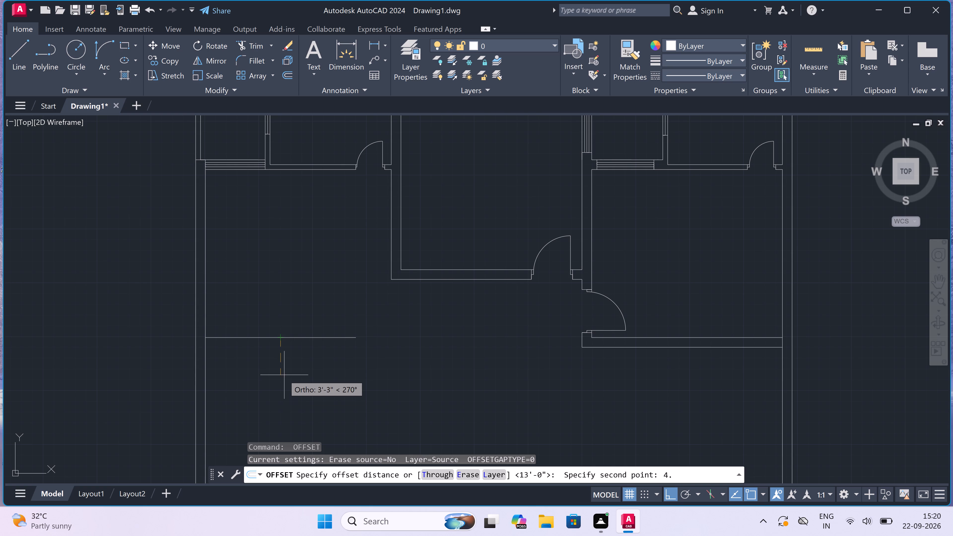
key(BackSpace)
key(BackSpace)
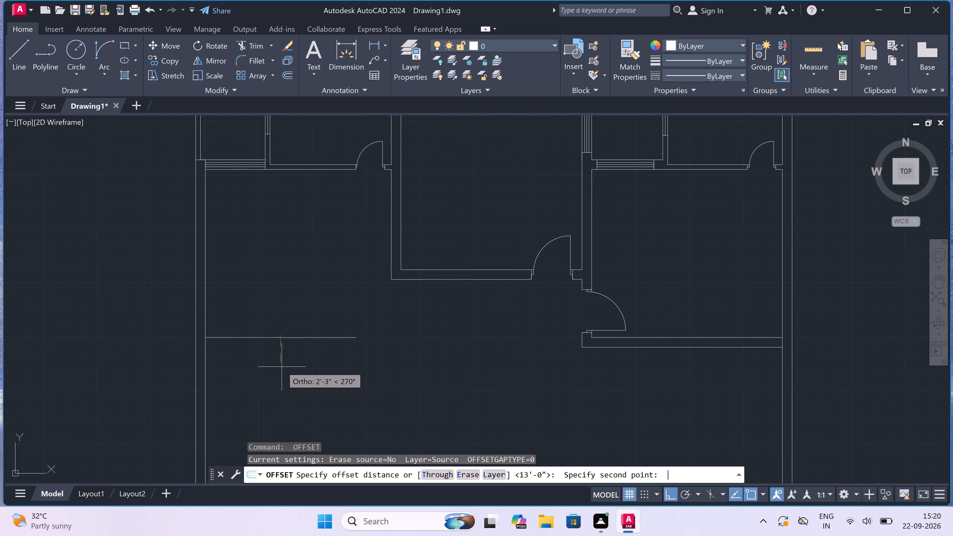
text(9")
key(space)
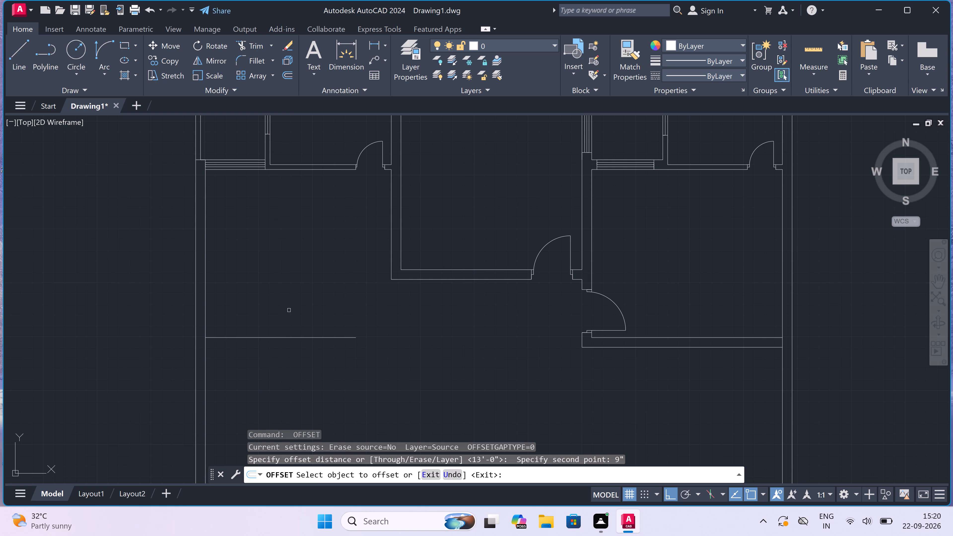
click(280, 339)
click(277, 358)
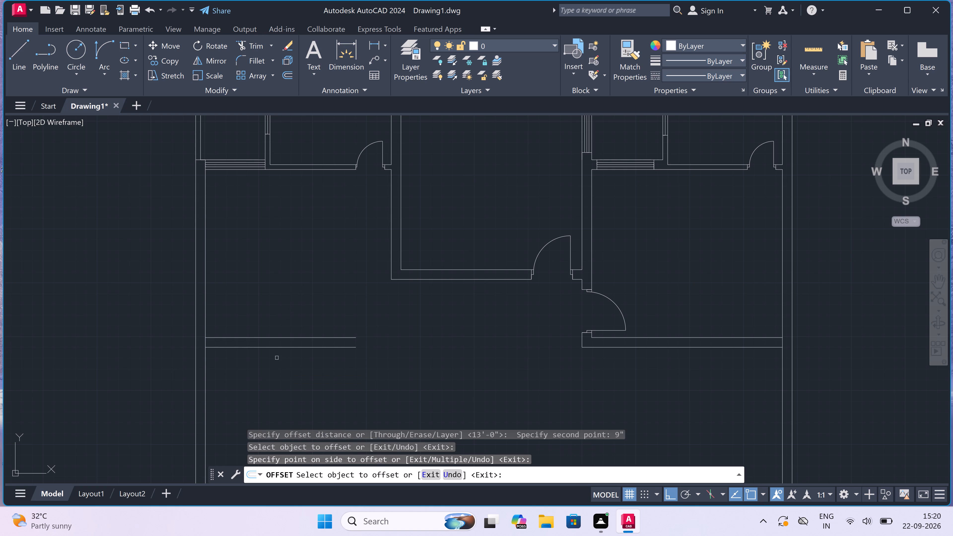
key(Escape)
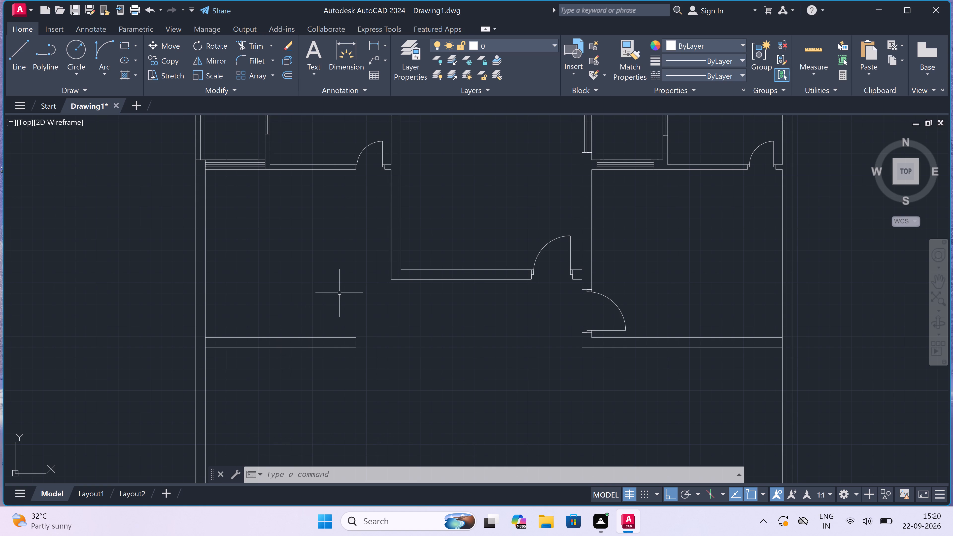
Extend both lines of the new bottom wall east to meet the eastern room's side wall.
key(e)
key(x)
key(space)
drag(335, 305, 336, 312)
click(324, 421)
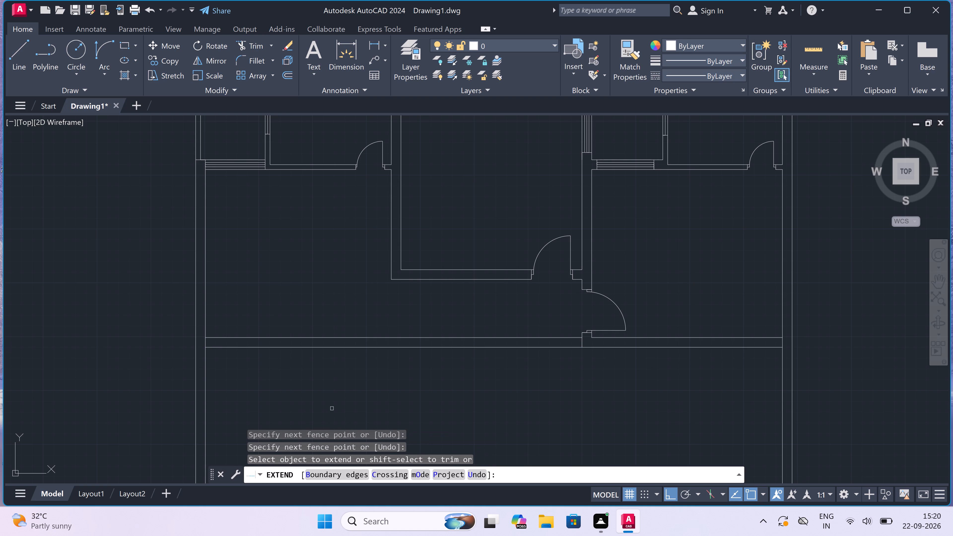
key(Escape)
Draw a 9" thick vertical wall from the central room's bottom wall down to the new horizontal wall.
key(l)
key(space)
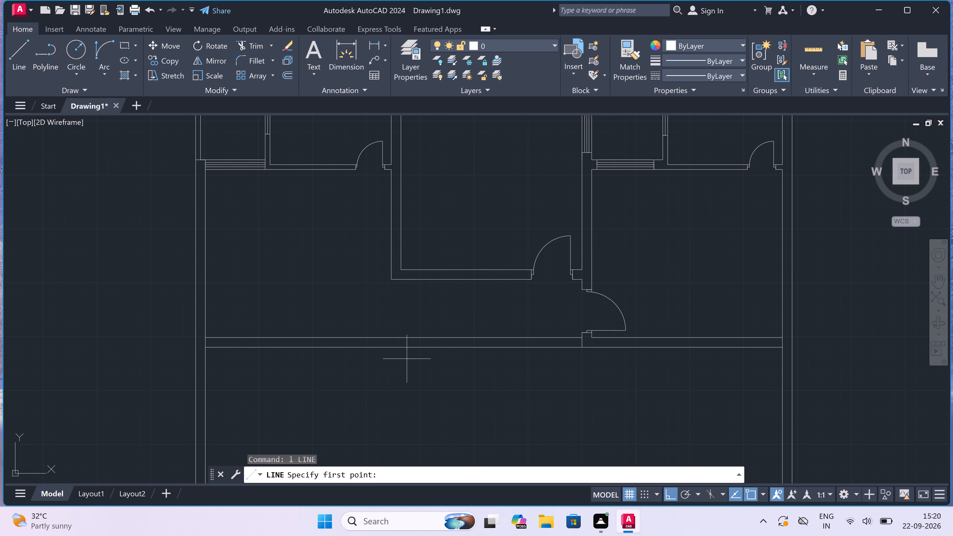
scroll(449, 280, up, 1)
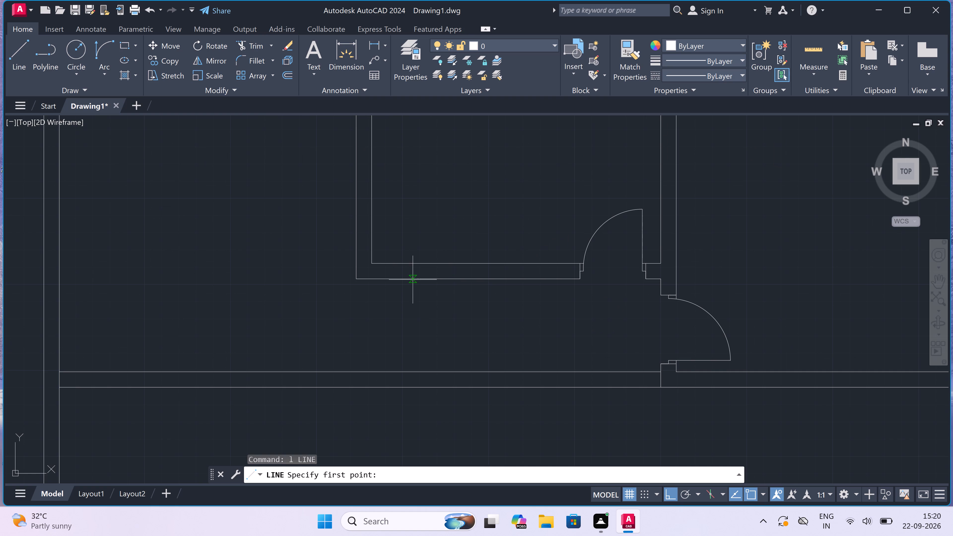
click(416, 280)
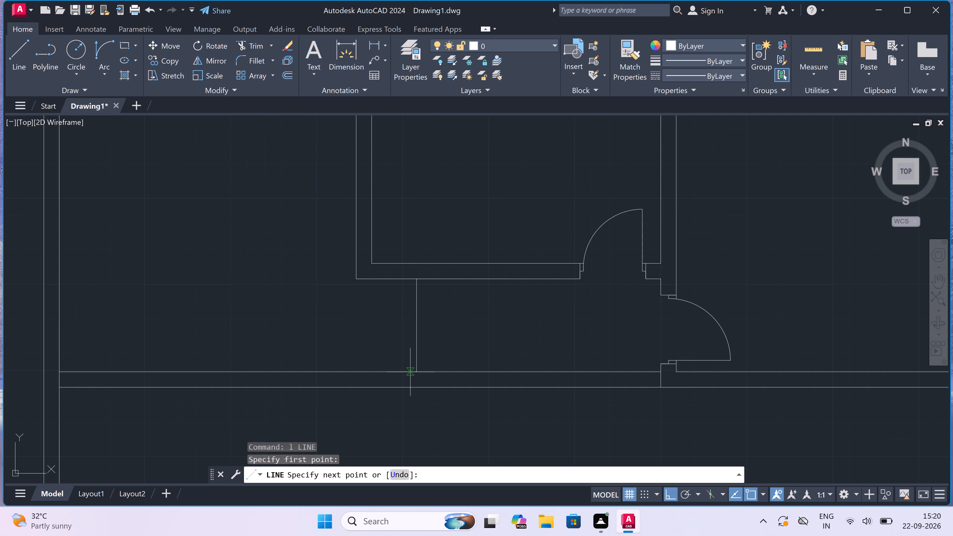
click(413, 374)
text(9")
key(space)
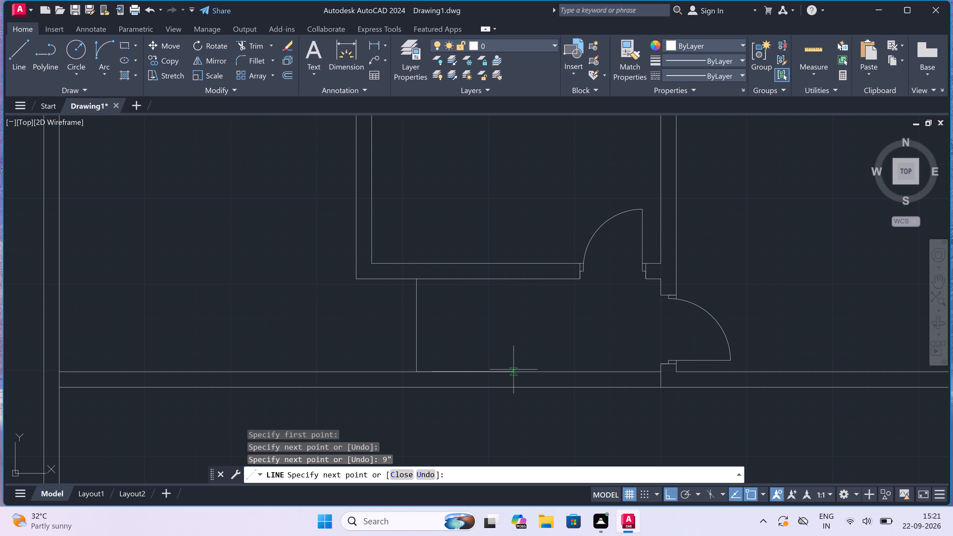
click(429, 277)
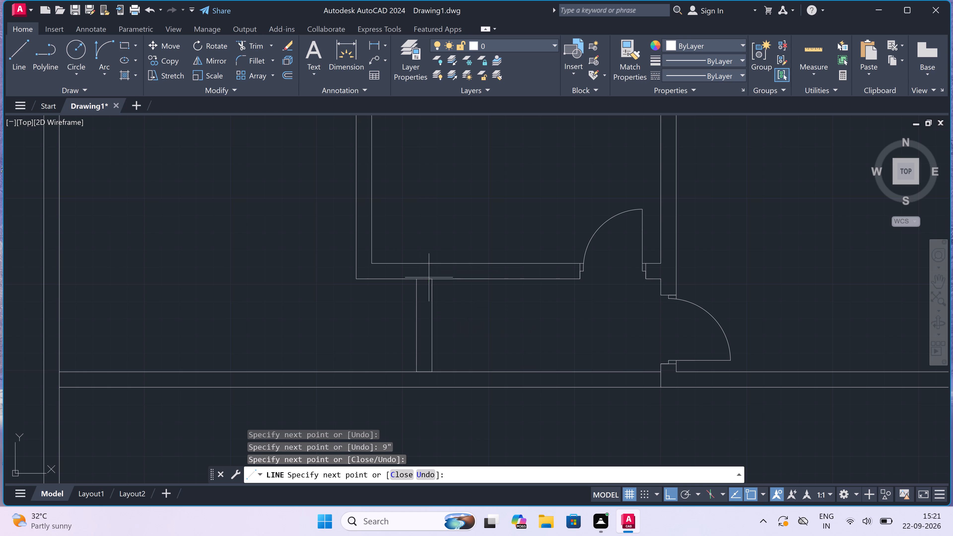
key(Escape)
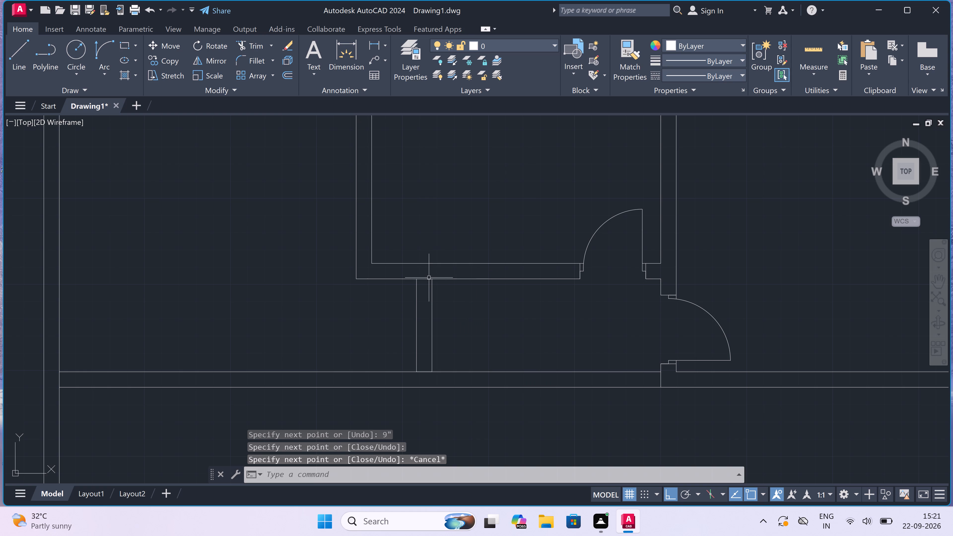
Draw the upper jamb line across the short vertical wall, just below the central room's bottom wall.
key(space)
click(429, 290)
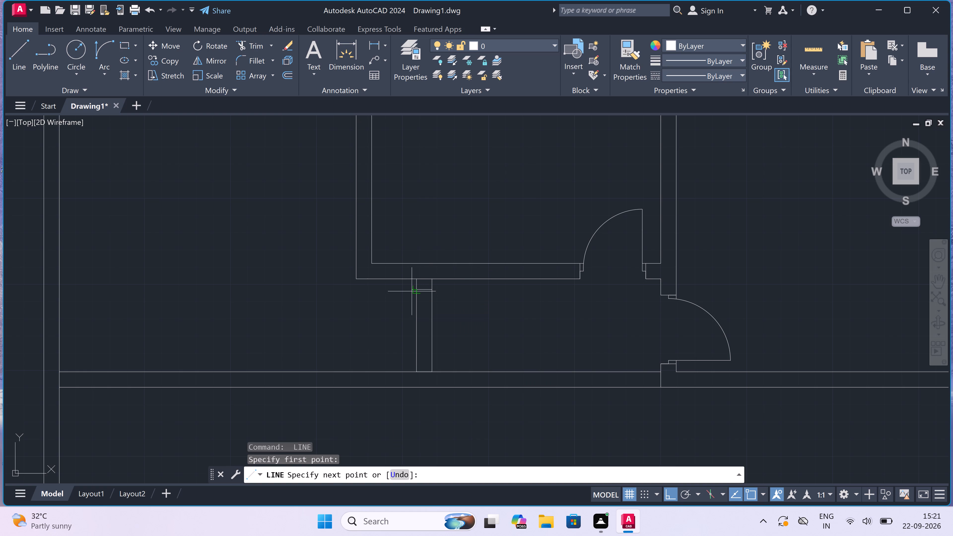
click(412, 291)
key(Escape)
Draw the lower jamb line across the short wall, continuing from its midpoint 2" up and 3' west as the door leaf.
key(space)
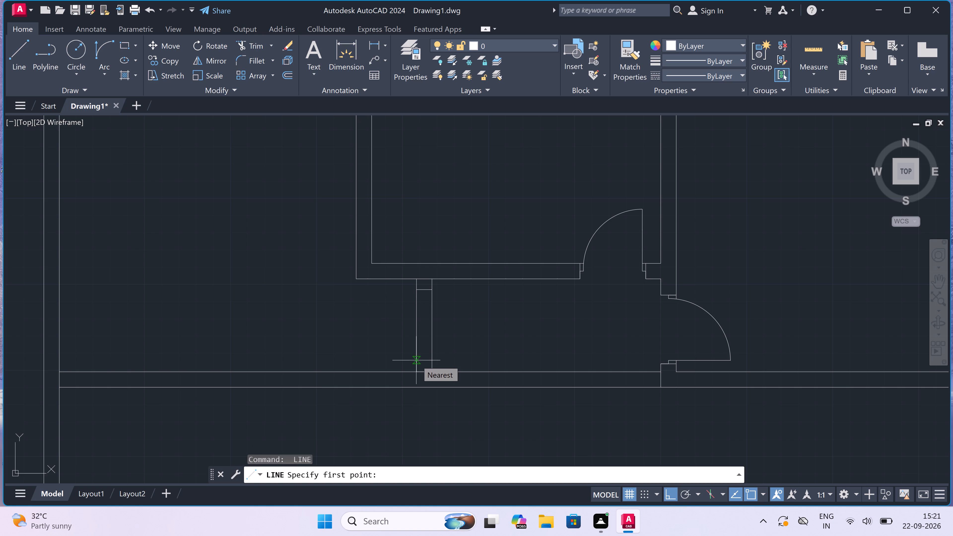
scroll(416, 360, up, 3)
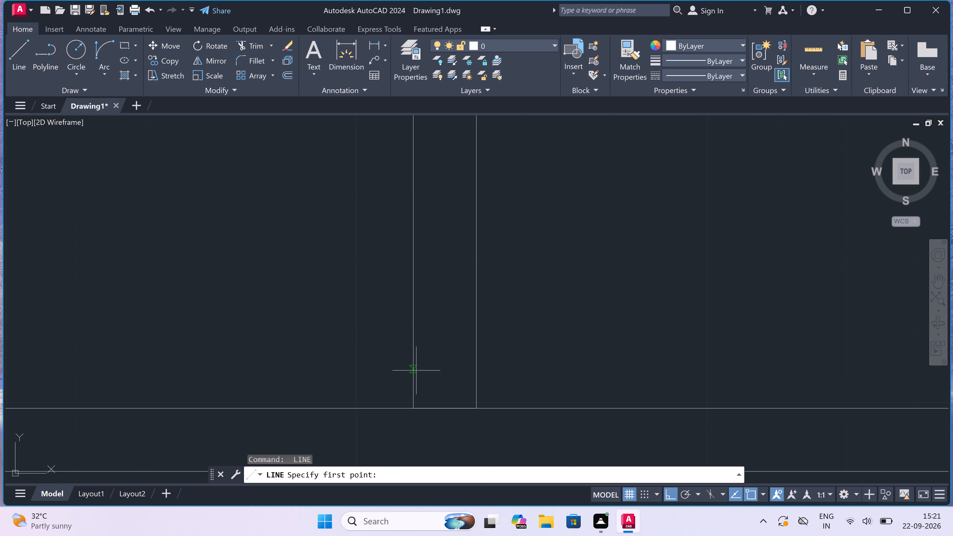
click(416, 374)
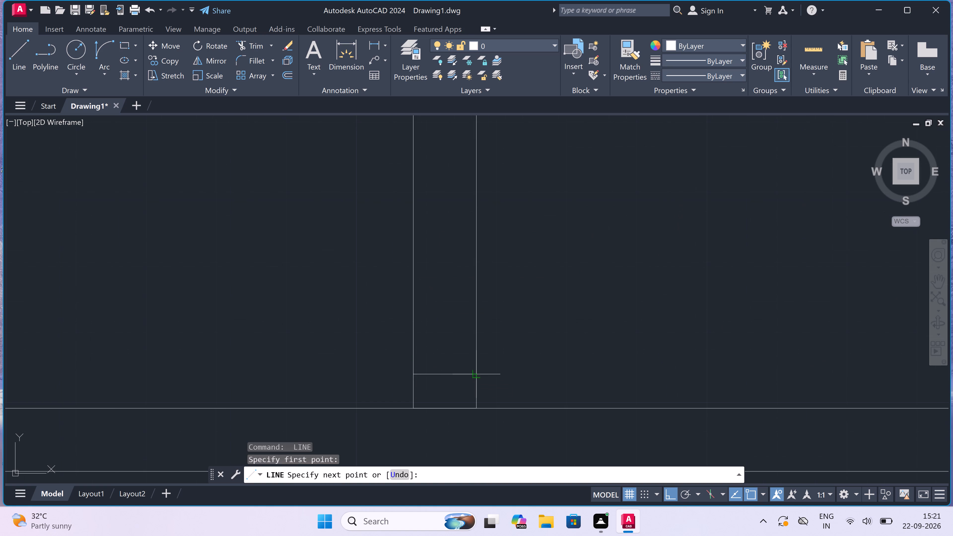
click(473, 374)
click(446, 377)
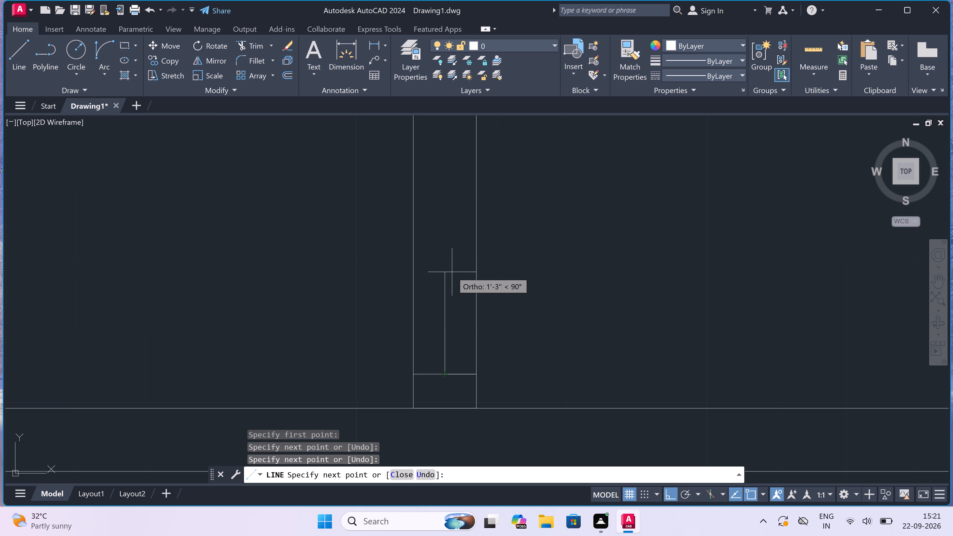
text(2")
key(space)
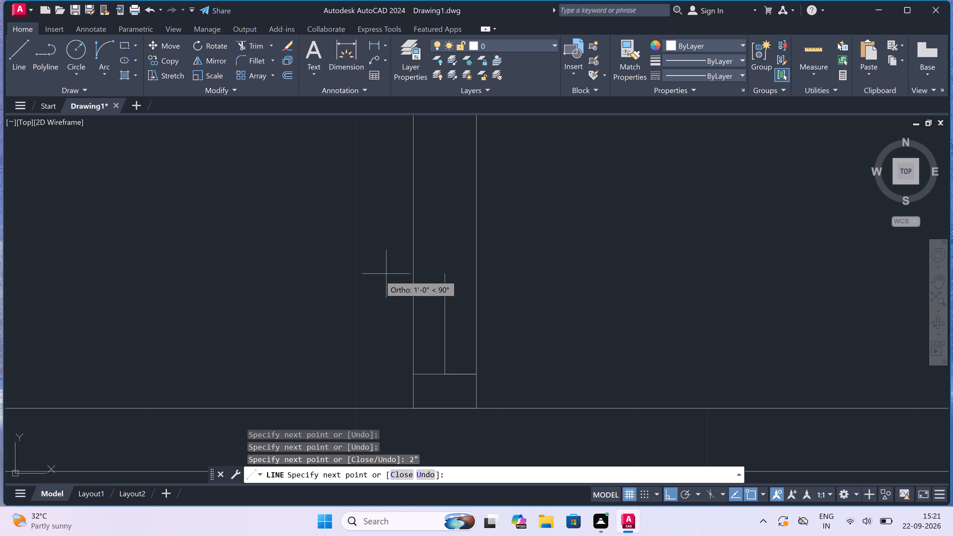
text(3'')
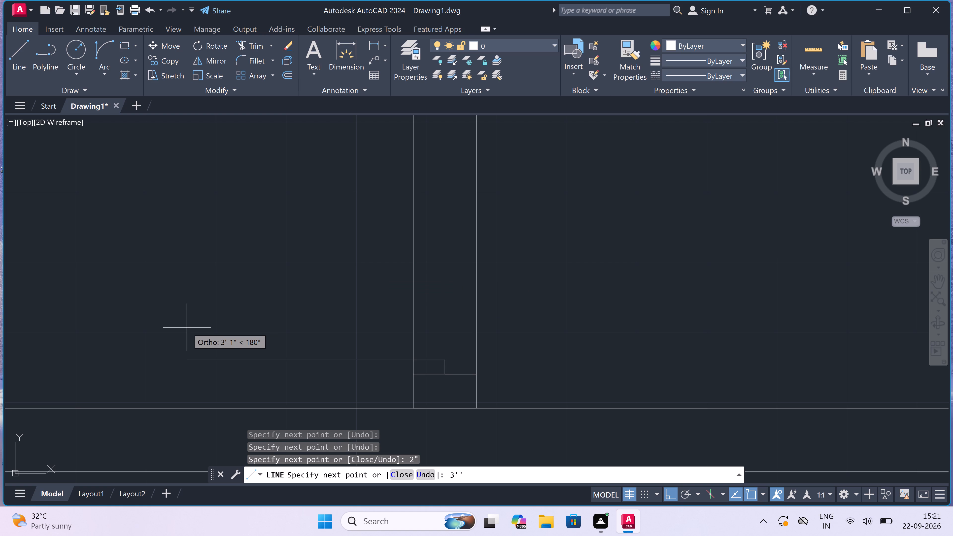
key(BackSpace)
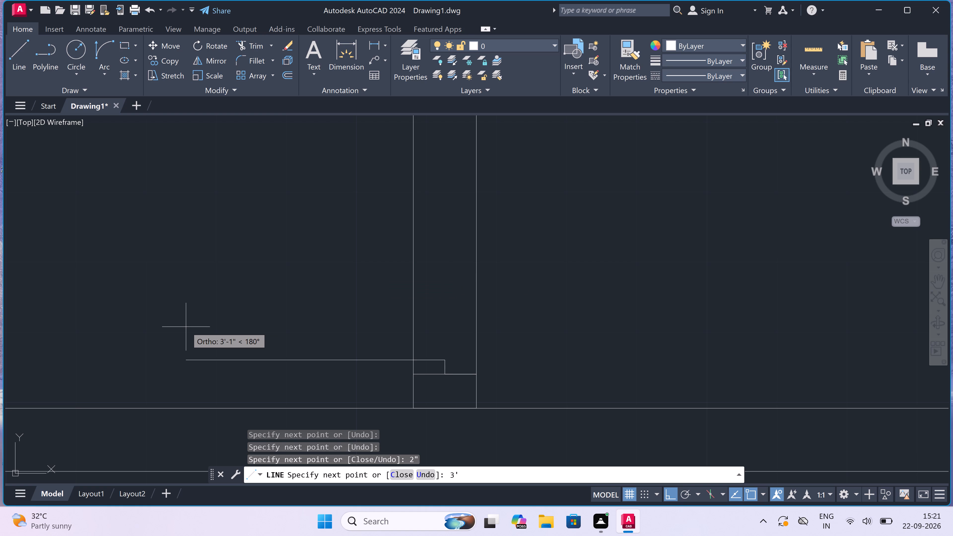
key(space)
key(Escape)
Draw a 2" segment downward from the midpoint of the short wall's upper jamb line.
scroll(289, 249, down, 1)
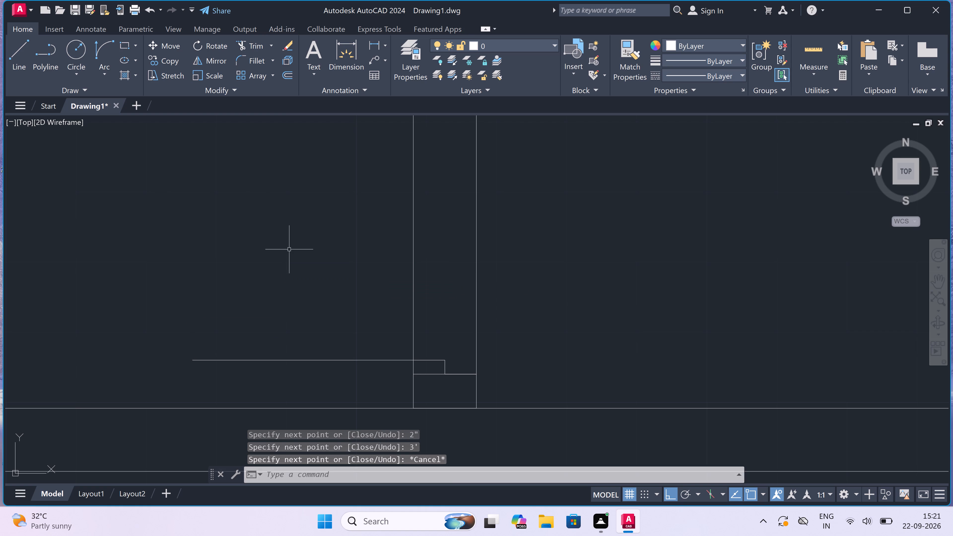
scroll(289, 249, down, 2)
scroll(311, 220, up, 2)
key(space)
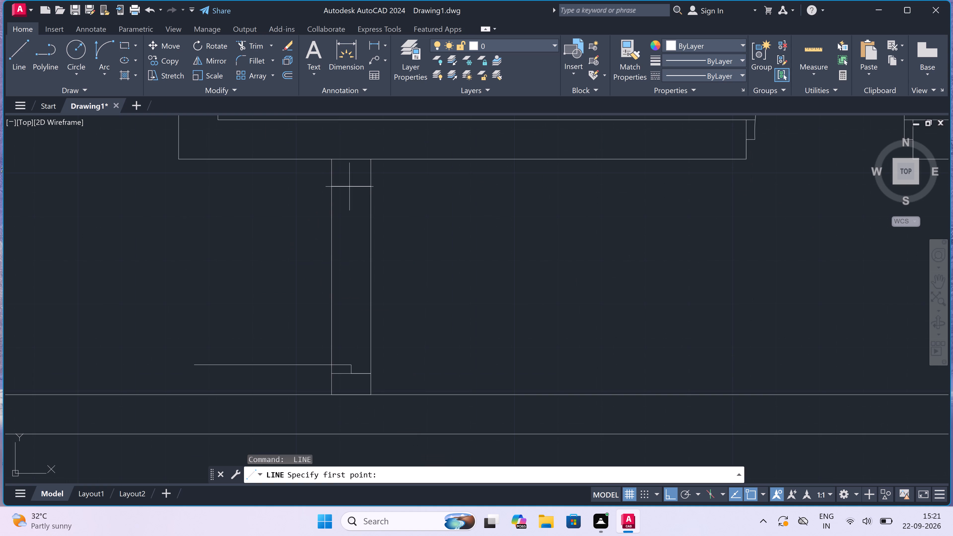
drag(350, 186, 351, 190)
text(2")
key(space)
key(Escape)
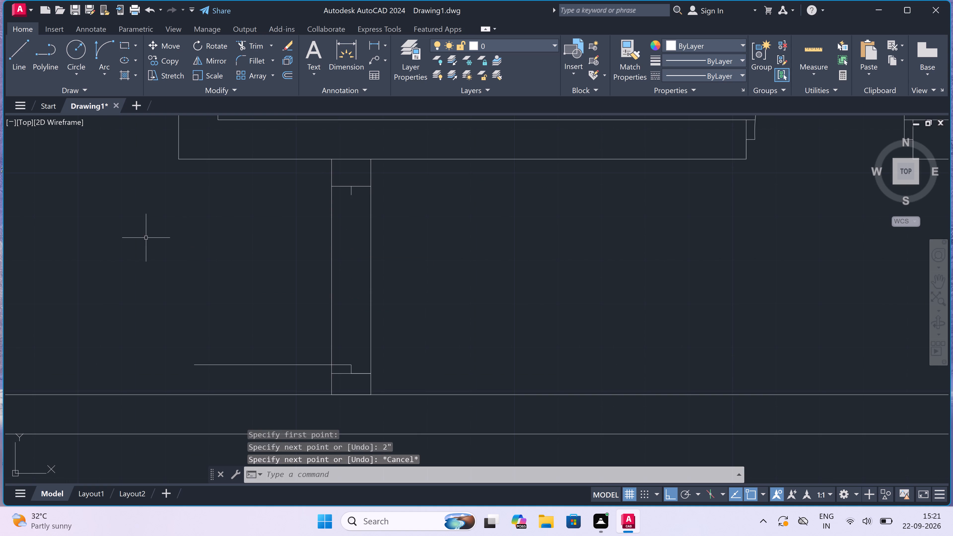
Draw the door swing arc from the 3' leaf's outer end to the end of the upper jamb's 2" segment.
click(103, 52)
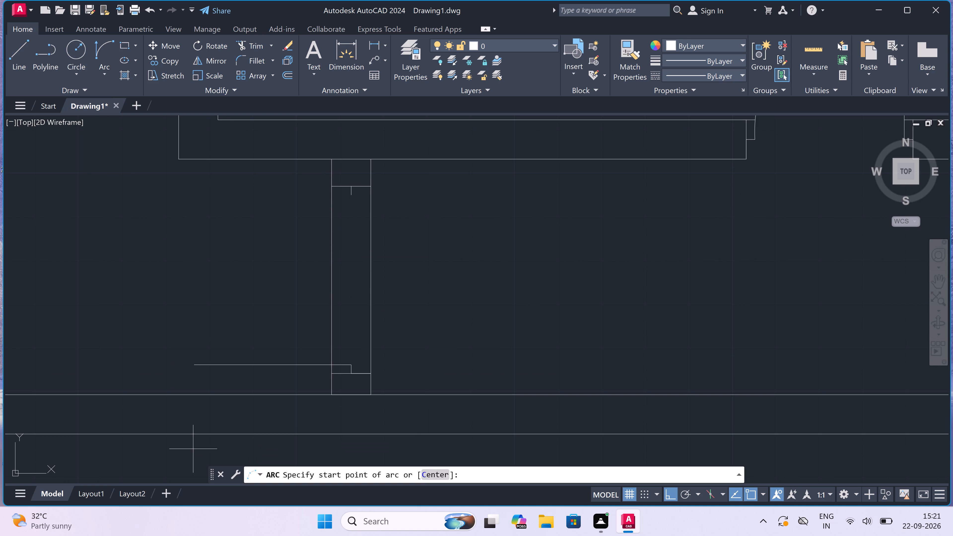
click(195, 365)
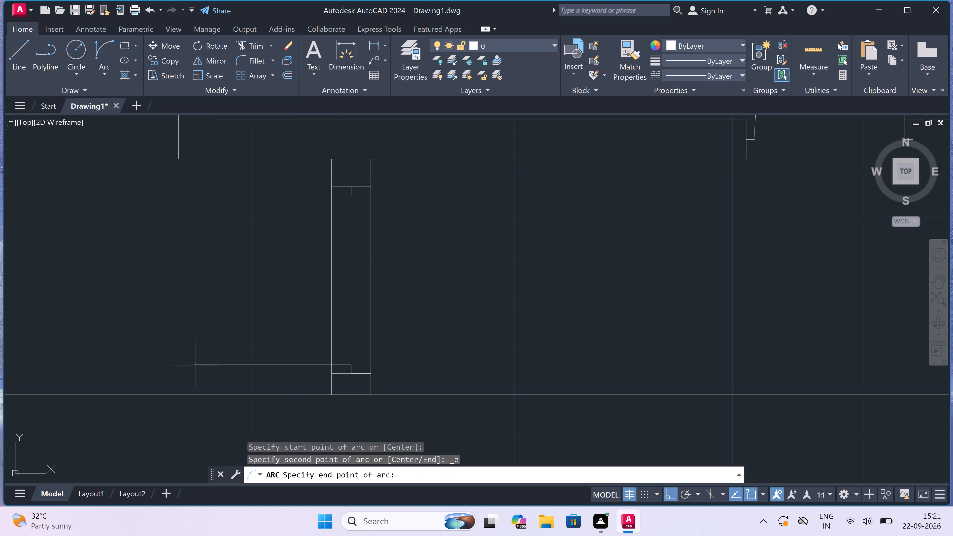
click(352, 198)
click(204, 231)
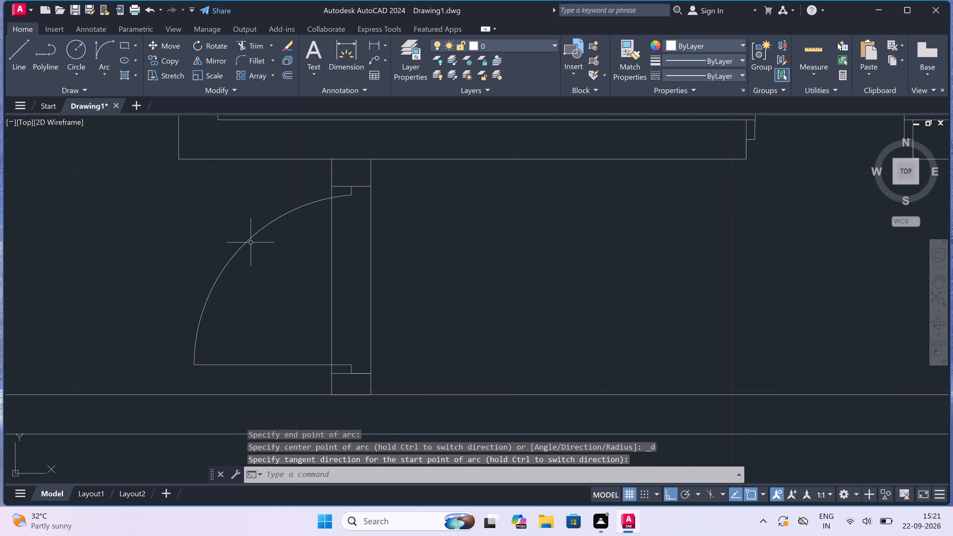
Trim both lines of the short vertical wall across its door opening.
text(tr)
key(space)
drag(269, 299, 272, 299)
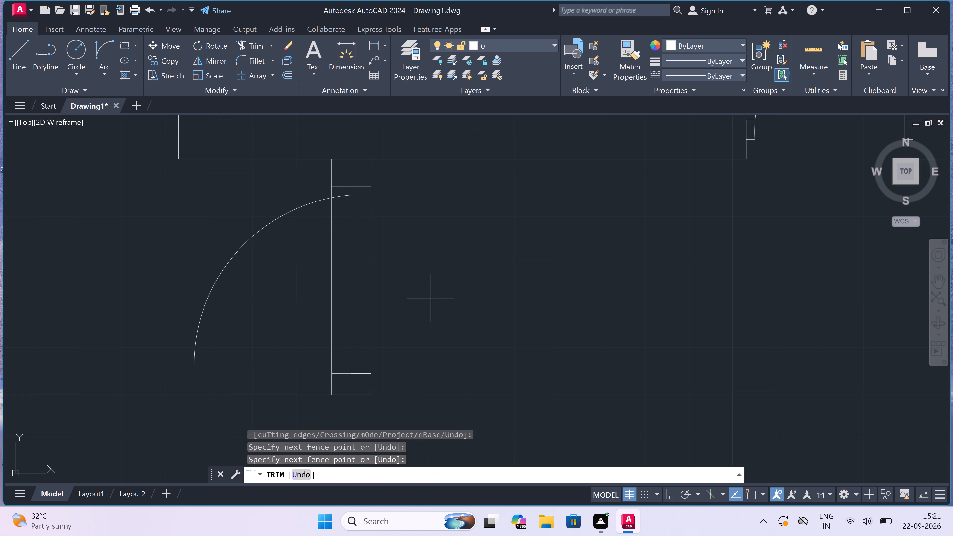
click(437, 297)
scroll(426, 297, down, 7)
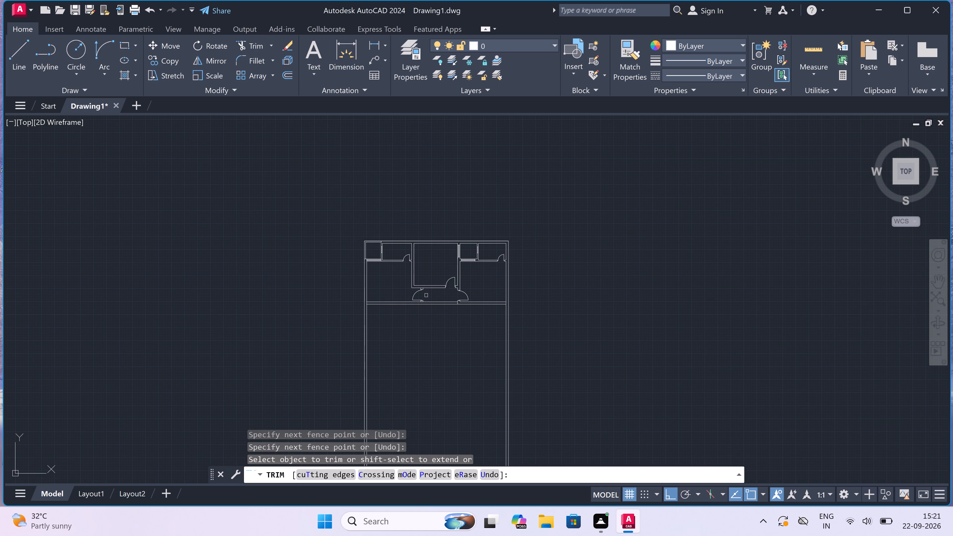
Draw a line across the 9" thickness of the horizontal wall, just east of the west door's lower jamb.
scroll(434, 316, up, 3)
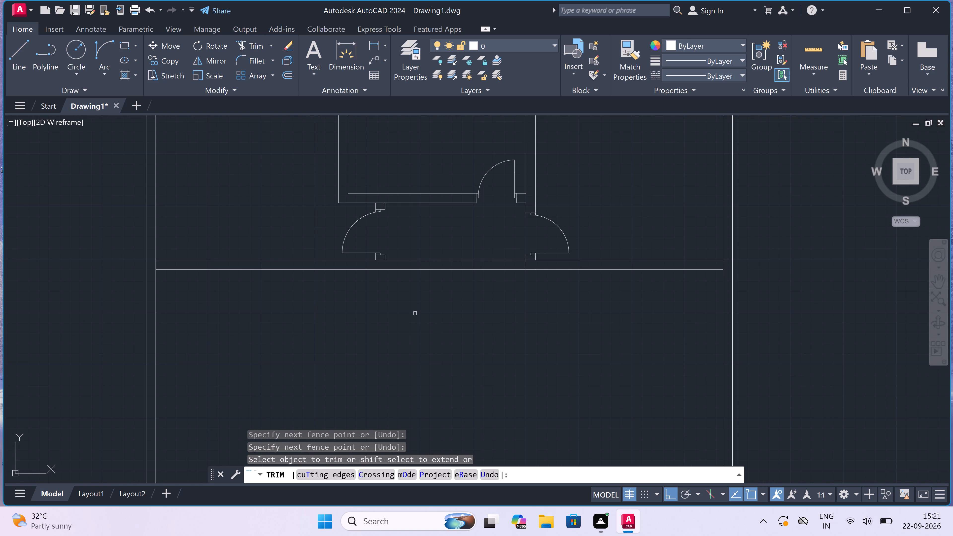
key(Escape)
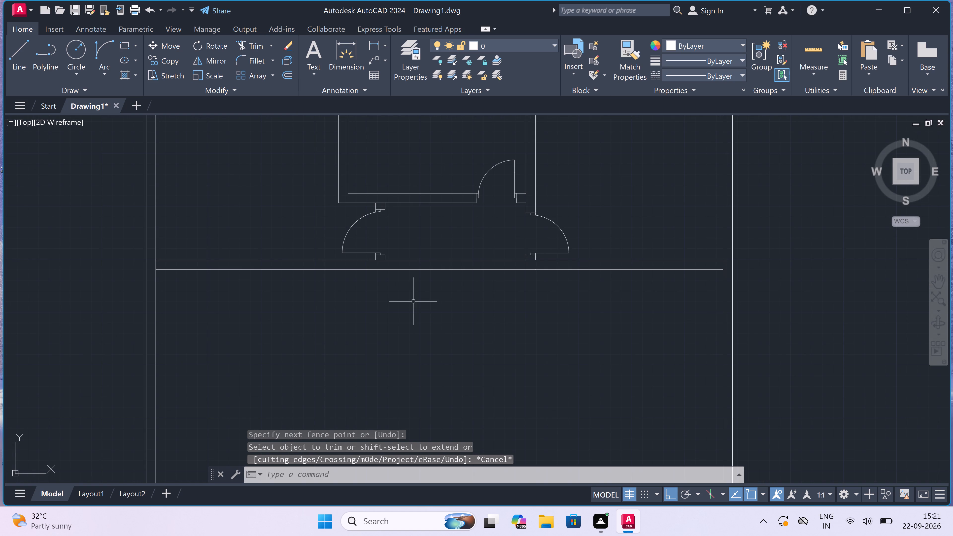
text(l)
key(space)
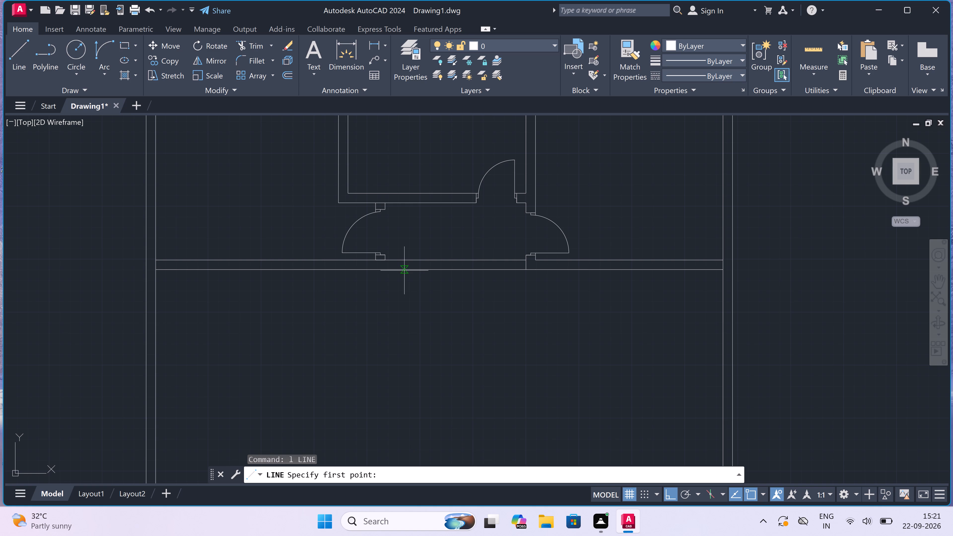
scroll(400, 261, up, 1)
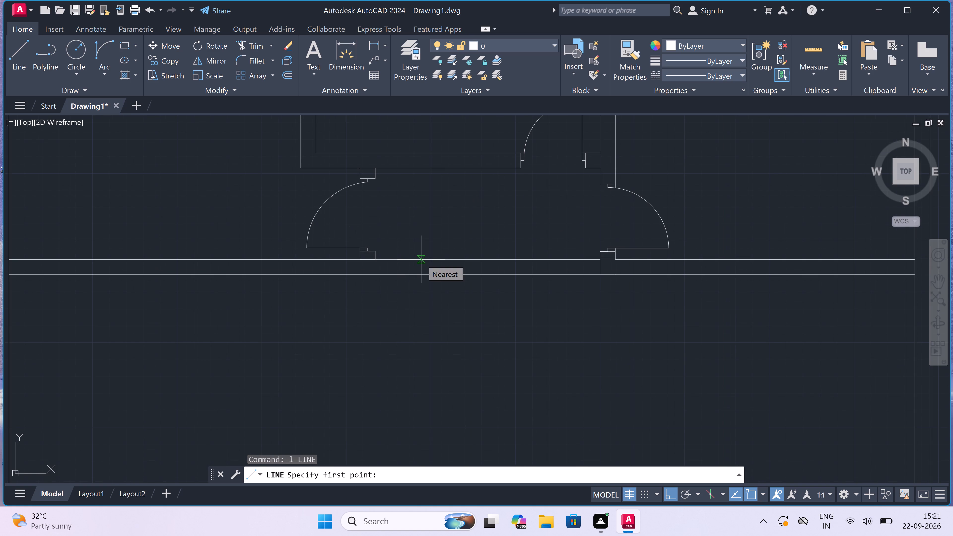
click(421, 260)
click(421, 274)
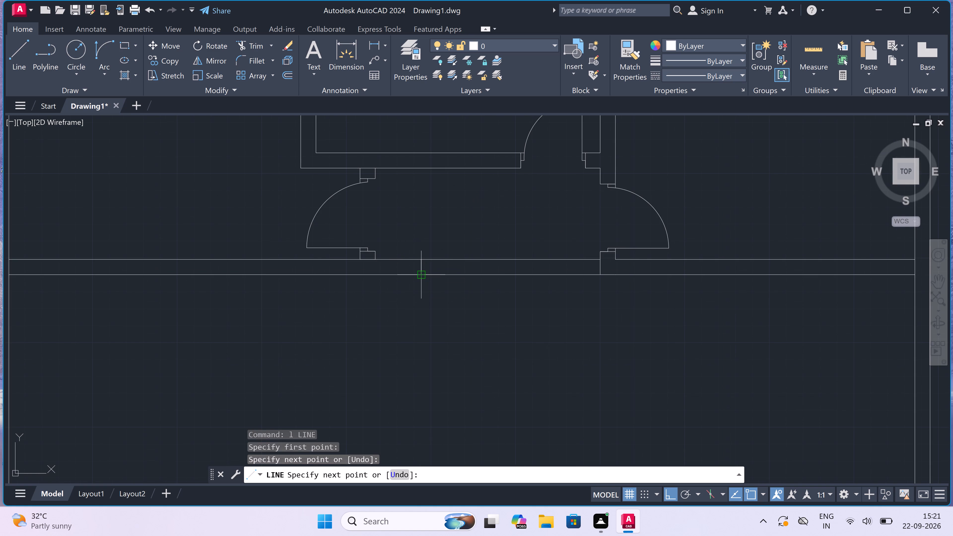
key(Escape)
Trim both lines of the horizontal wall between the new end line and the east door's wall to form an opening.
text(tr)
key(space)
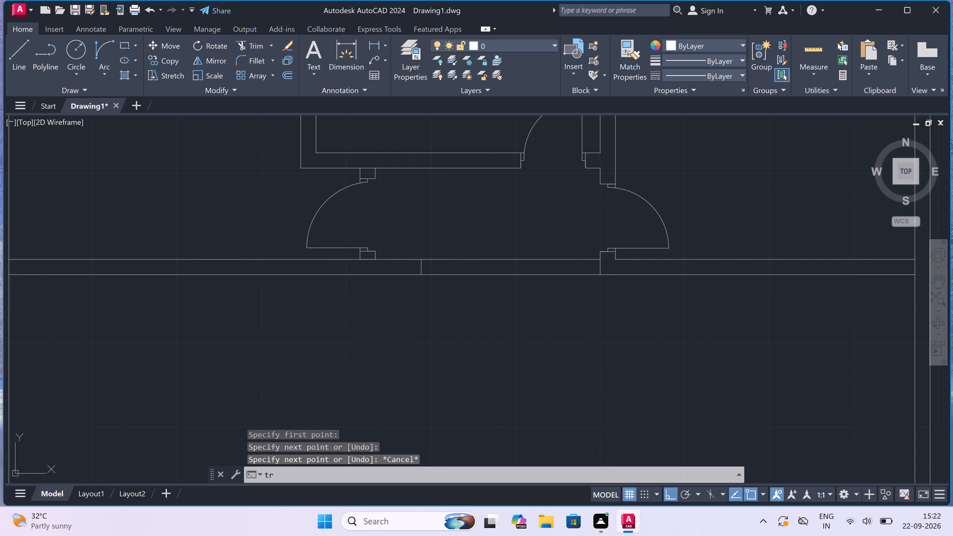
click(460, 230)
click(467, 324)
scroll(454, 300, down, 5)
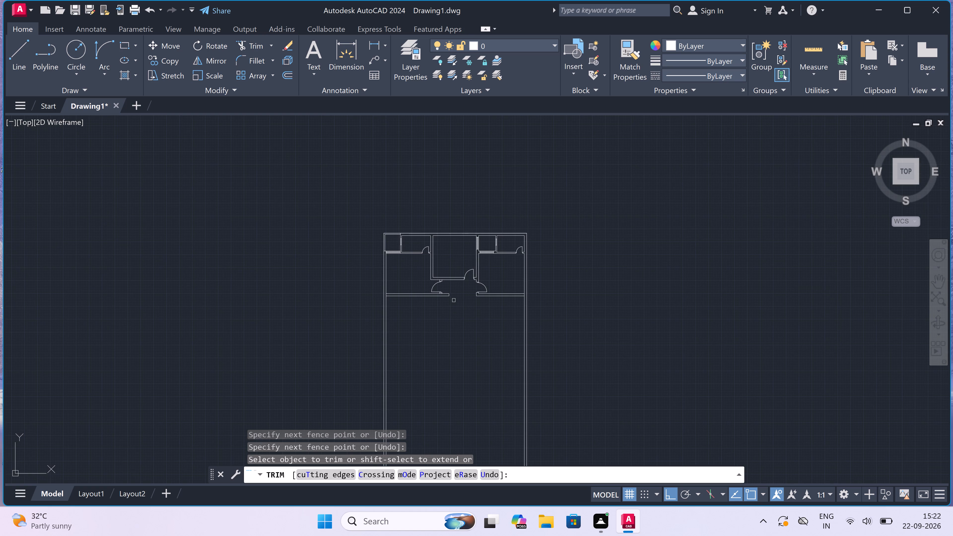
scroll(447, 319, up, 3)
key(Escape)
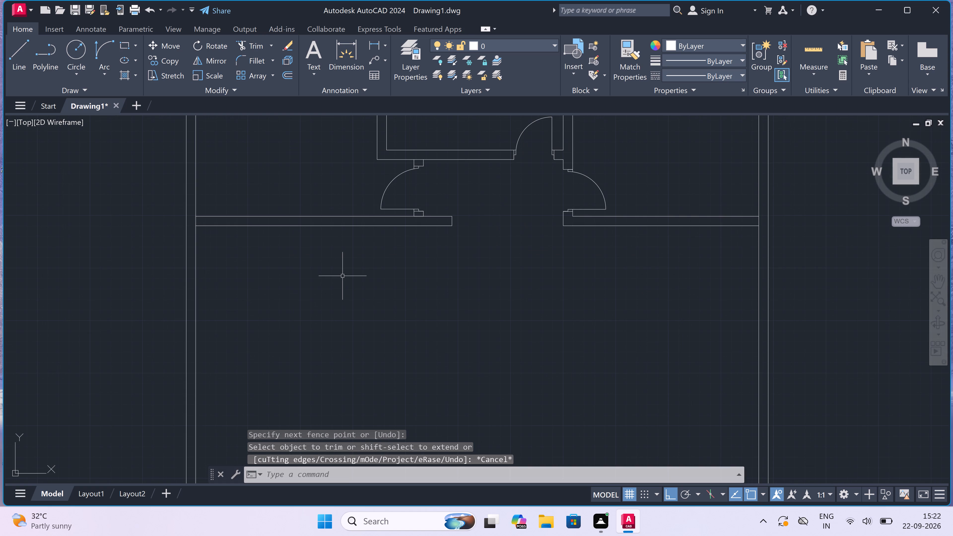
Offset the lower line of the west horizontal wall segment 5' downward.
key(o)
key(space)
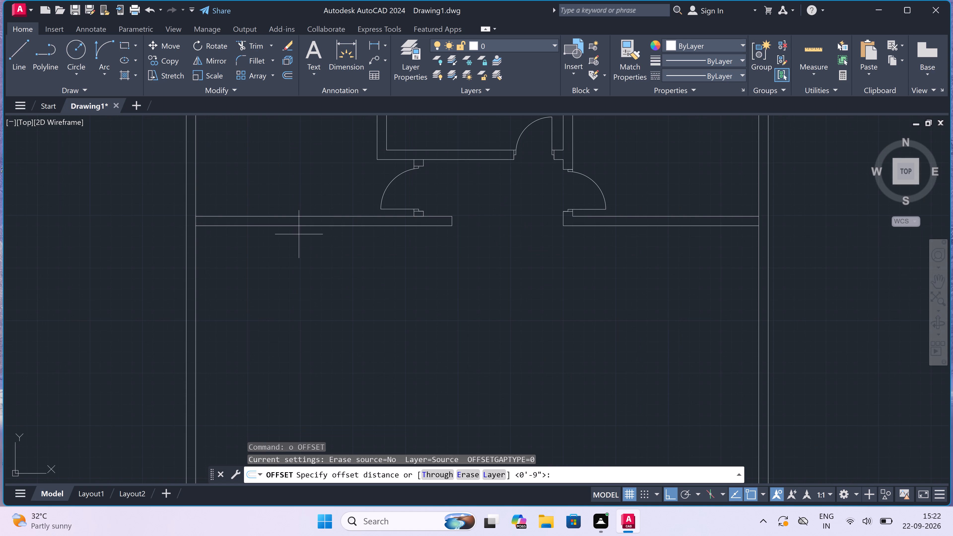
click(299, 226)
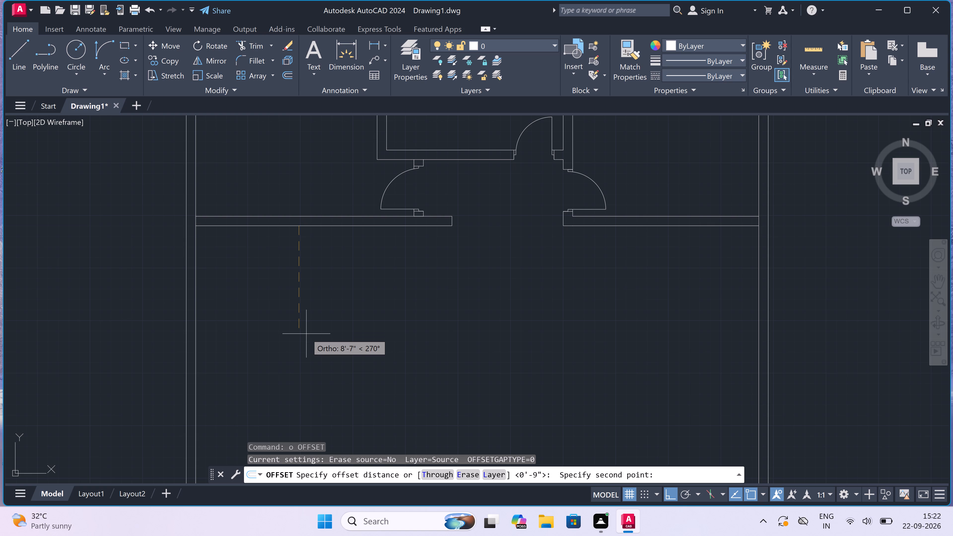
text(5')
key(space)
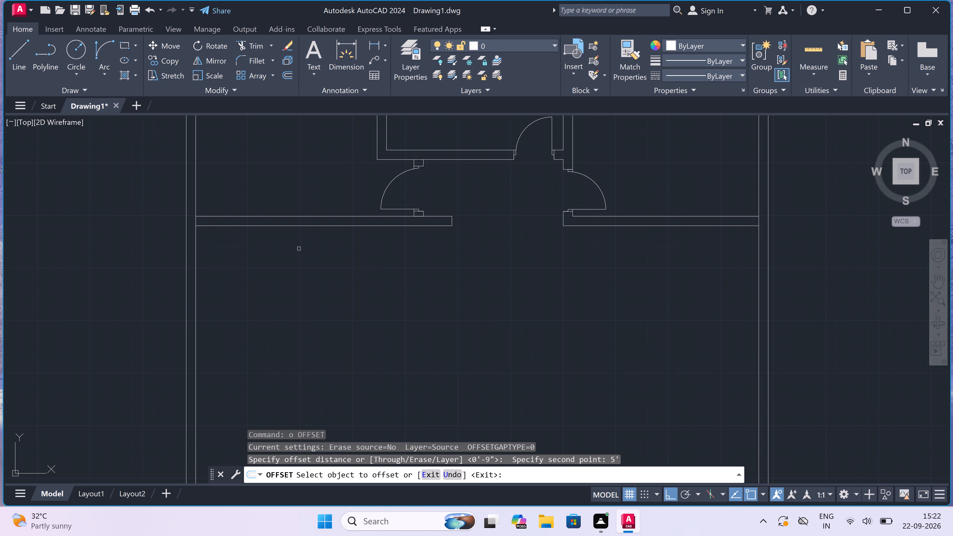
drag(301, 226, 298, 241)
click(296, 252)
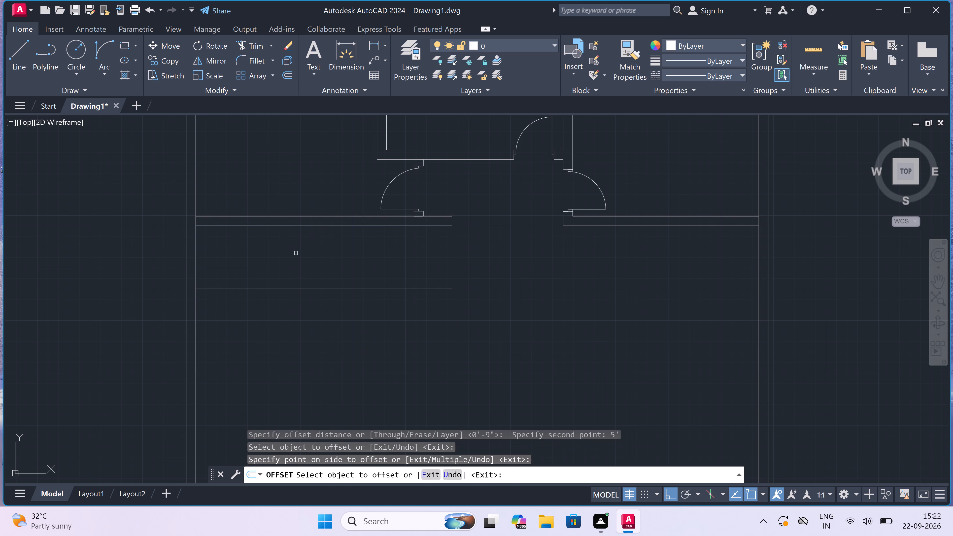
key(Escape)
Offset the new horizontal line 9" downward to form the second wall face.
key(space)
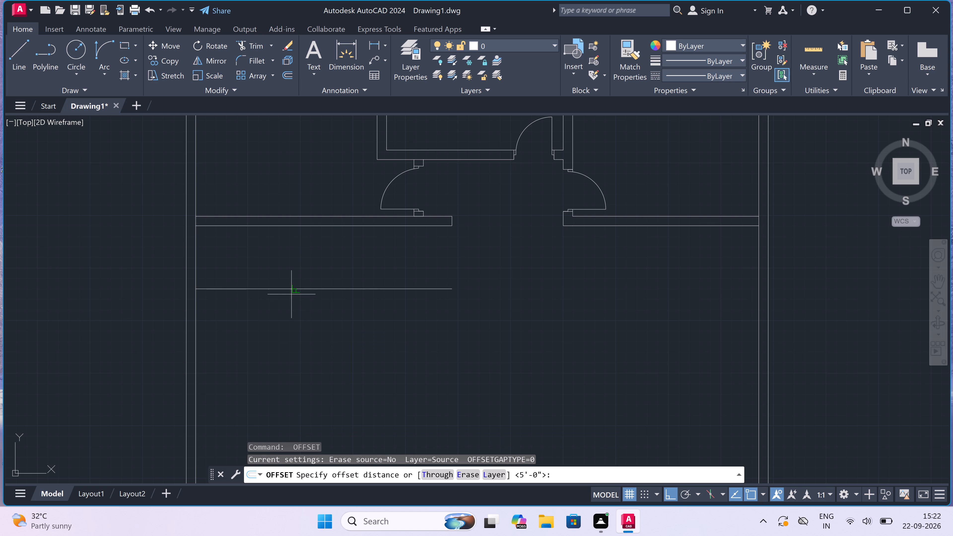
click(290, 290)
text(9")
key(space)
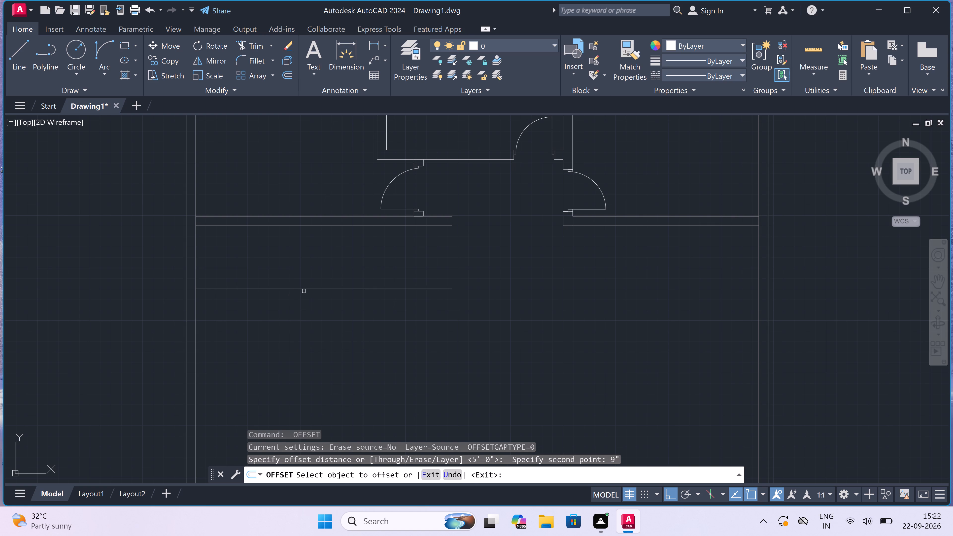
drag(303, 289, 304, 299)
click(300, 316)
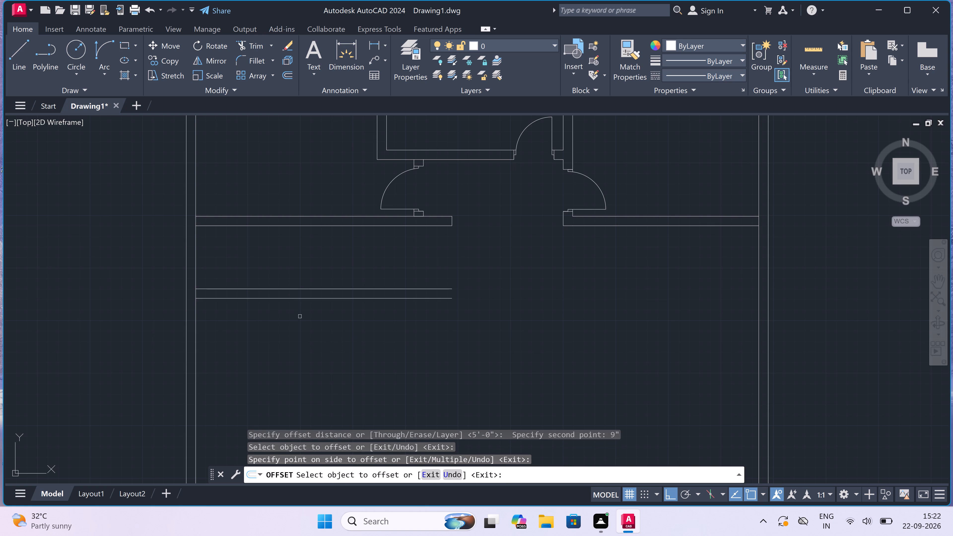
key(Escape)
key(space)
key(Escape)
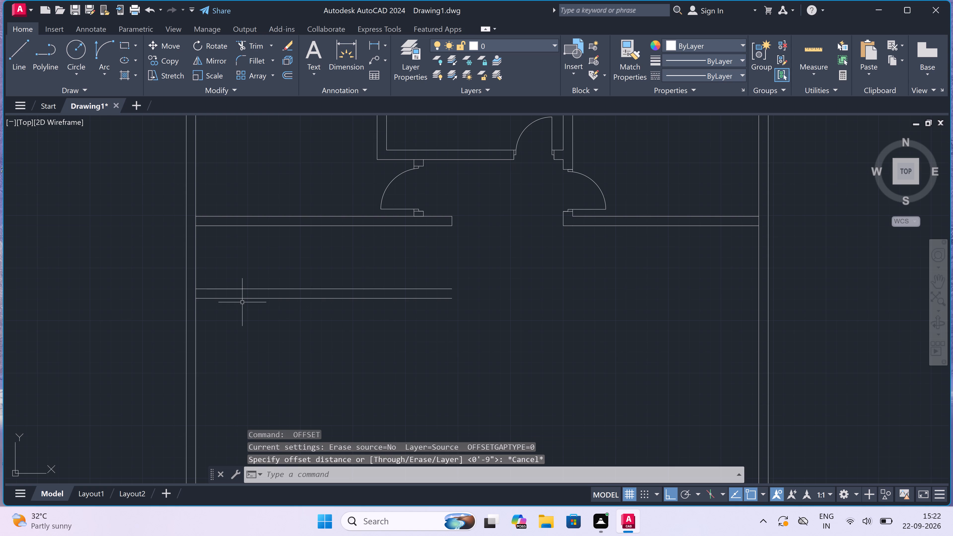
Draw lines from the outer wall 9'4.5" east along the lower wall face, up to the wall above, 9" east and back down.
key(l)
key(space)
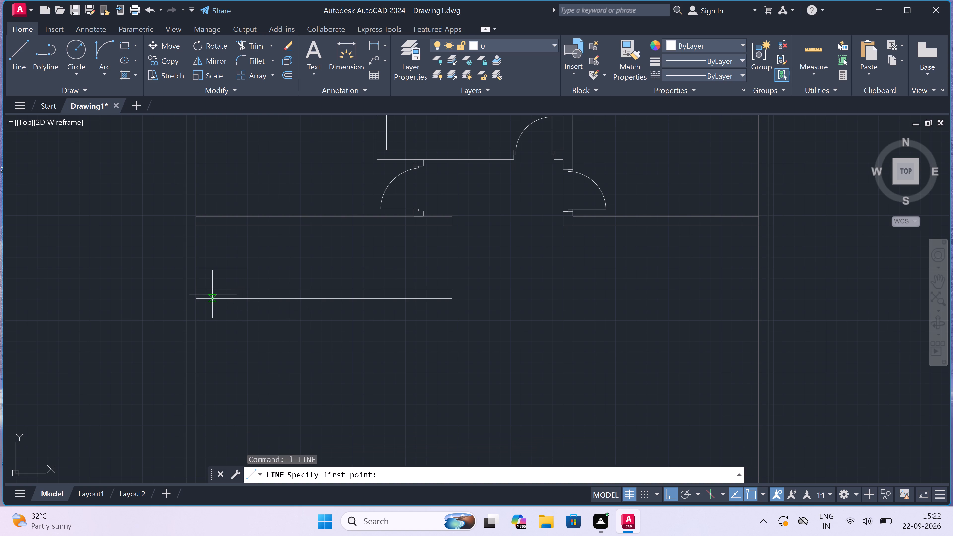
click(192, 298)
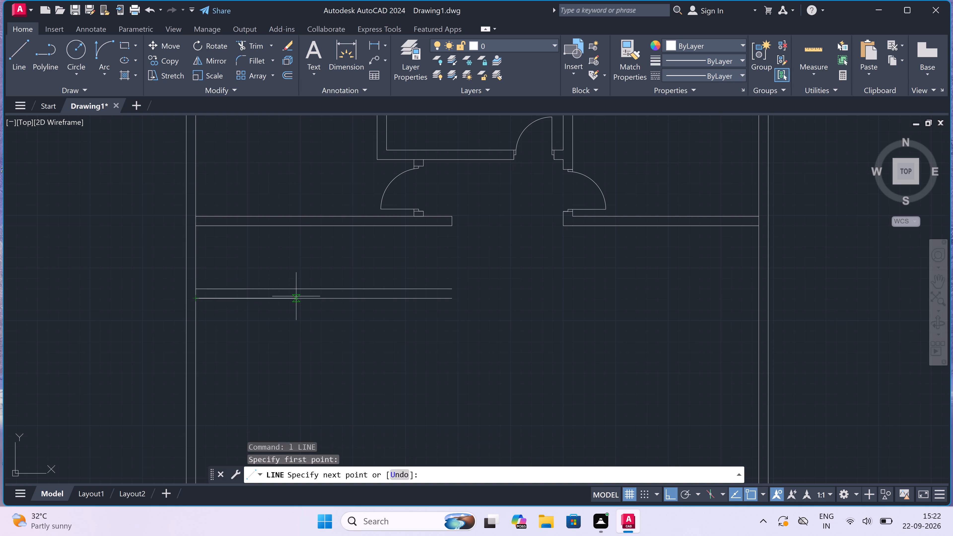
text(9')
key(4)
text(.5")
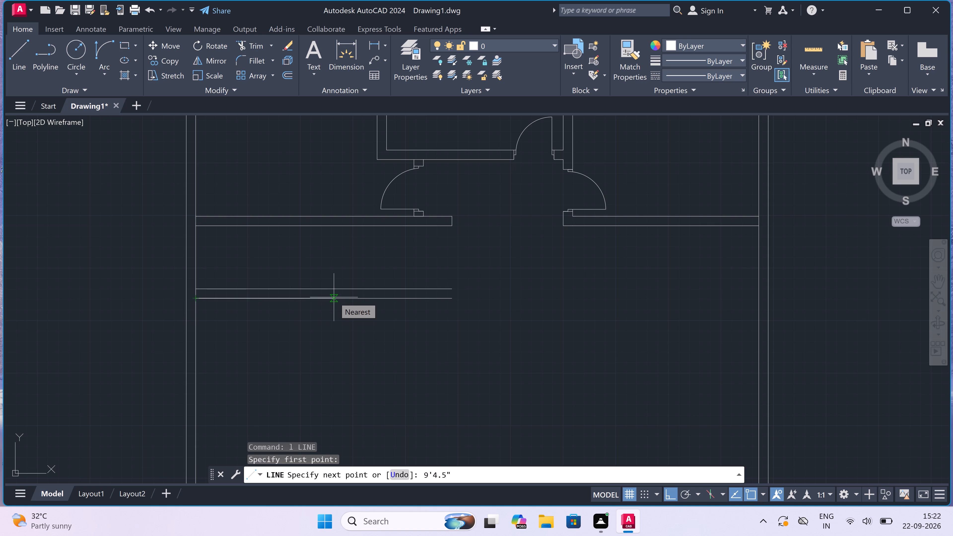
key(space)
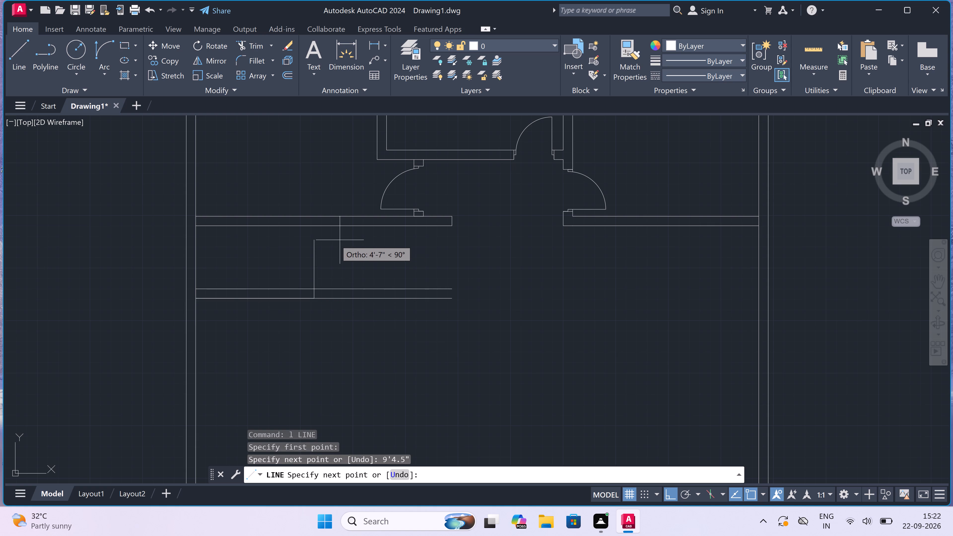
click(313, 215)
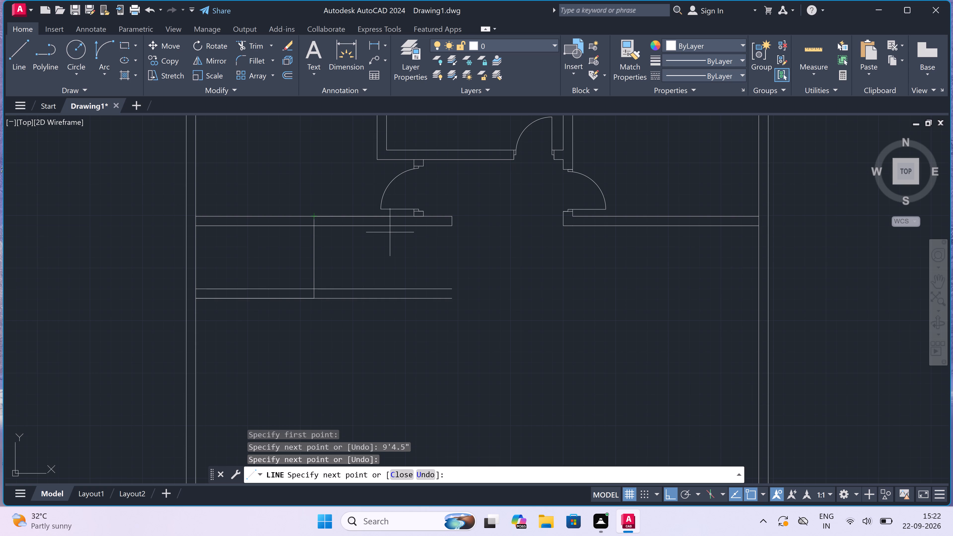
text(9")
key(space)
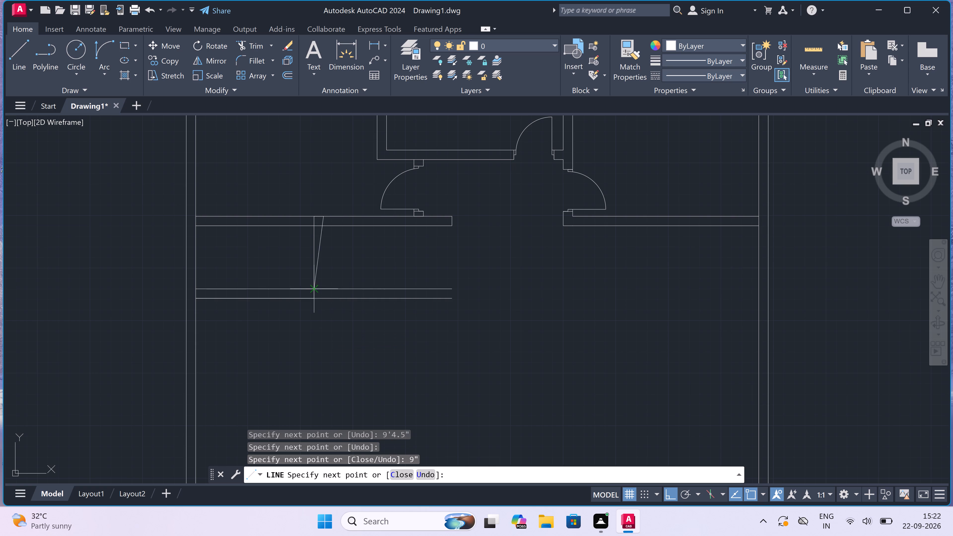
scroll(316, 292, up, 1)
click(326, 302)
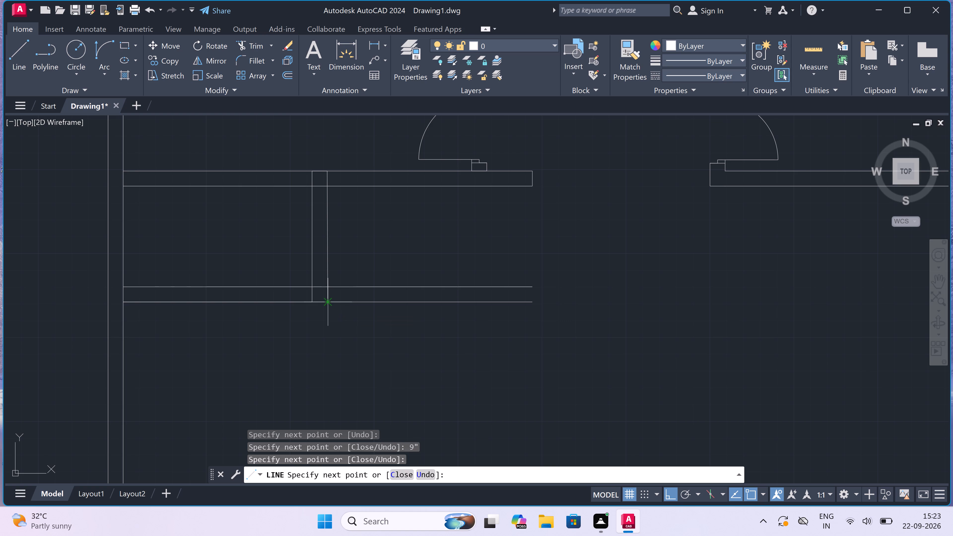
key(Escape)
Trim both lines of the lower horizontal wall that extend east past the new vertical wall.
text(tr)
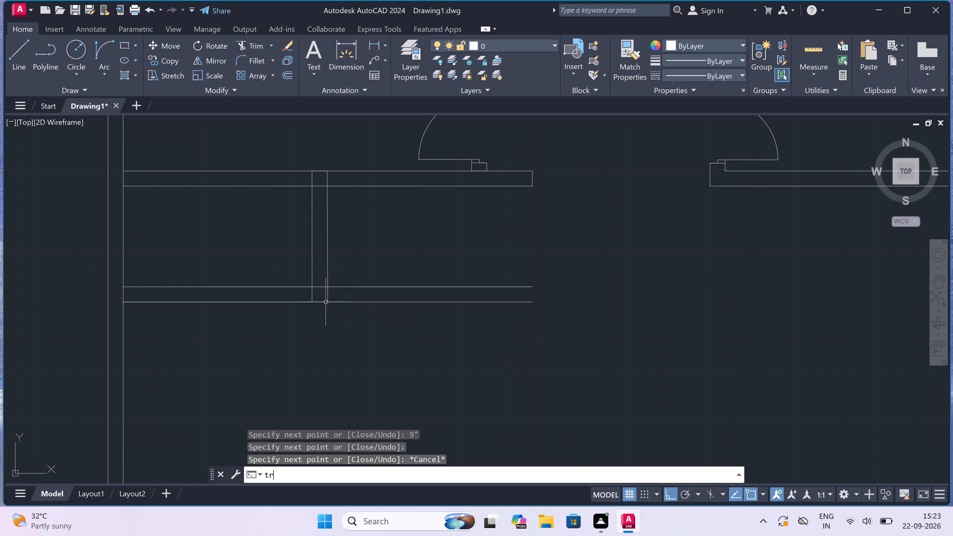
key(space)
drag(359, 276, 360, 279)
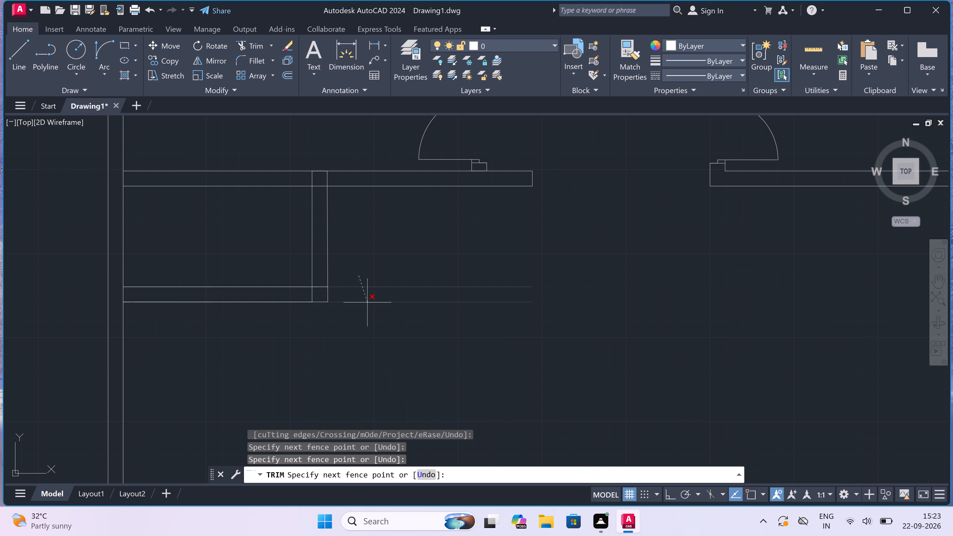
click(370, 318)
scroll(370, 318, down, 2)
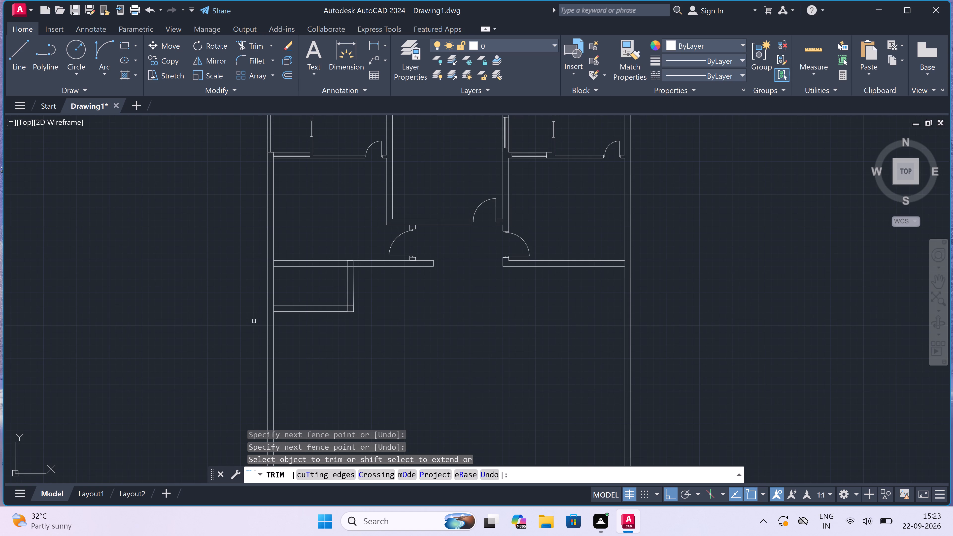
Trim the overlapping lines at the small room's lower wall, at the outer wall junction and the southeast corner.
scroll(278, 309, up, 1)
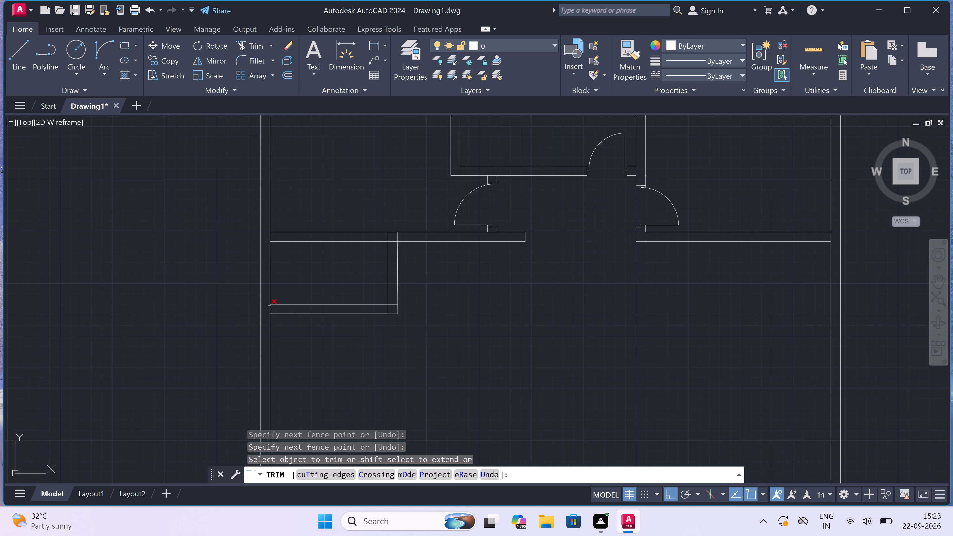
scroll(269, 307, up, 3)
click(270, 307)
scroll(270, 307, down, 3)
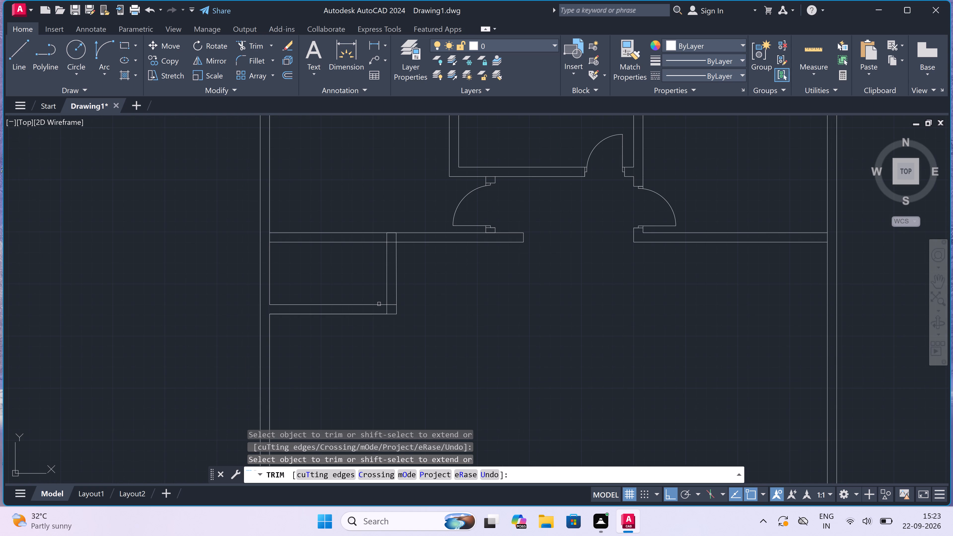
scroll(384, 308, up, 3)
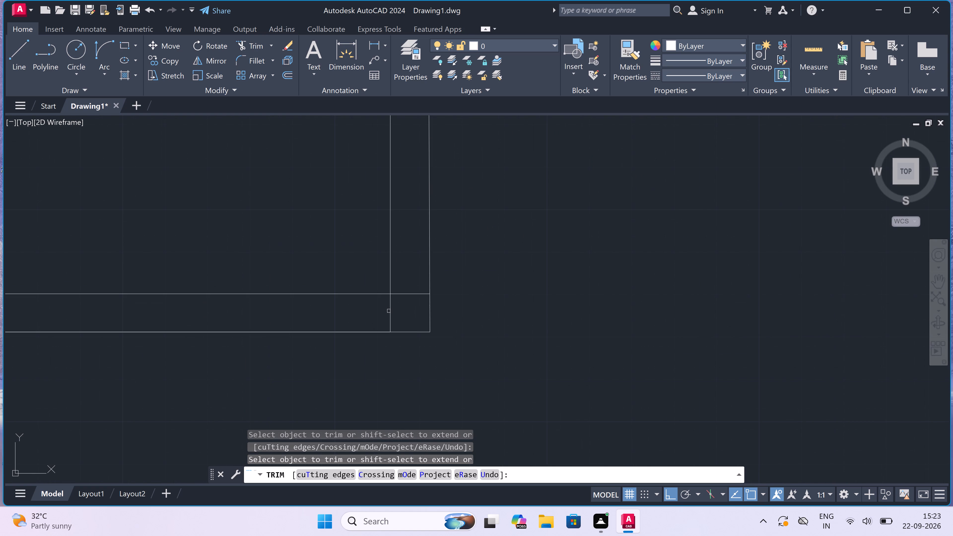
click(391, 311)
scroll(391, 311, down, 3)
scroll(393, 308, up, 3)
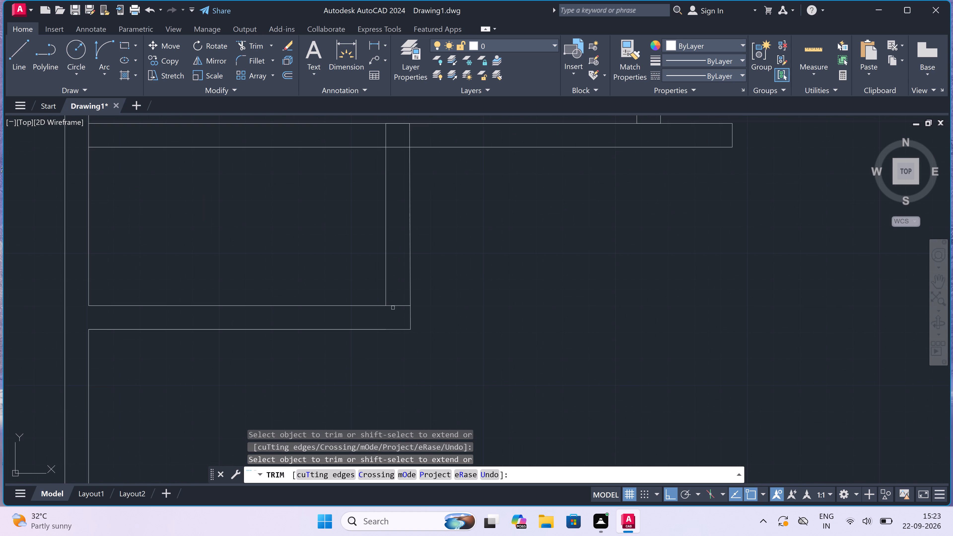
click(395, 306)
scroll(395, 306, down, 3)
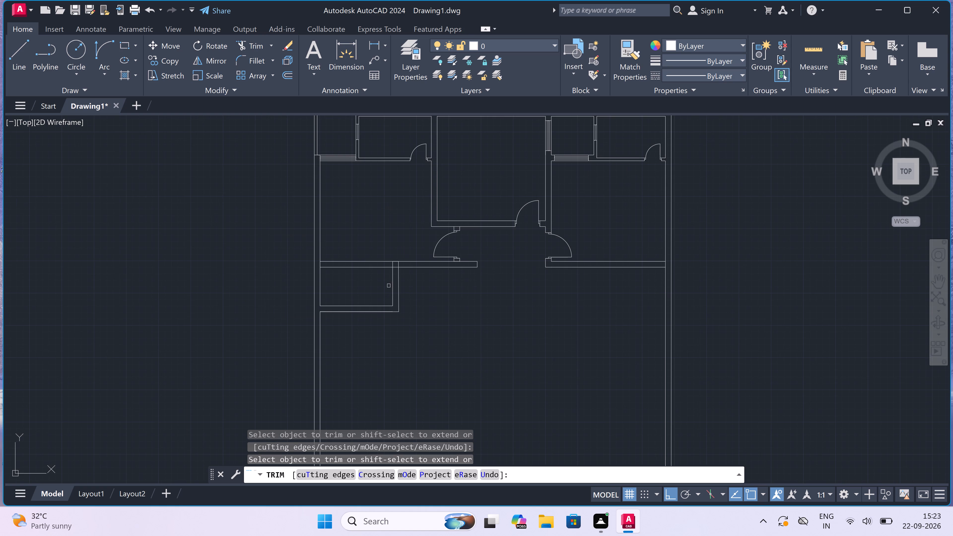
Trim the new vertical wall's inner line and the horizontal wall's lower line where they cross at the room's northeast corner.
scroll(392, 268, up, 6)
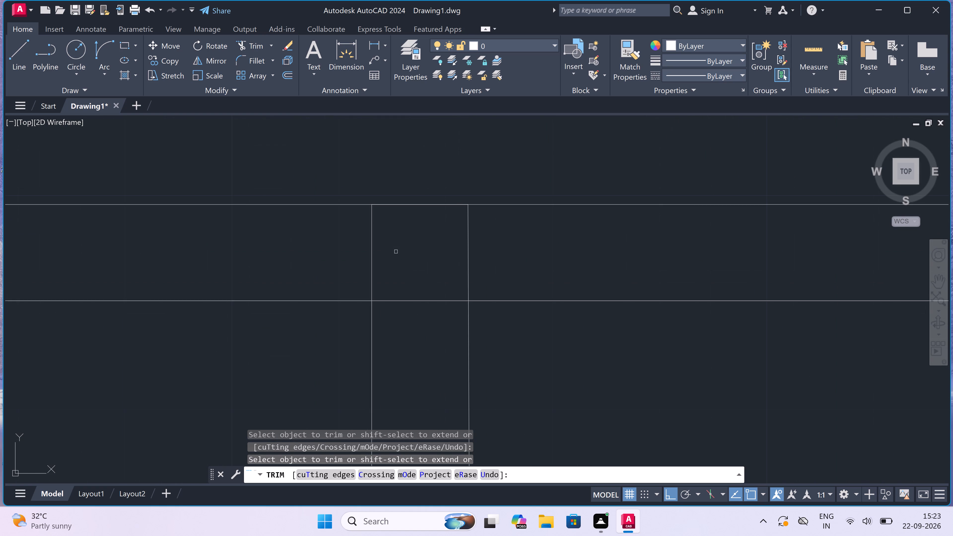
drag(368, 250, 372, 250)
click(399, 250)
drag(399, 250, 399, 254)
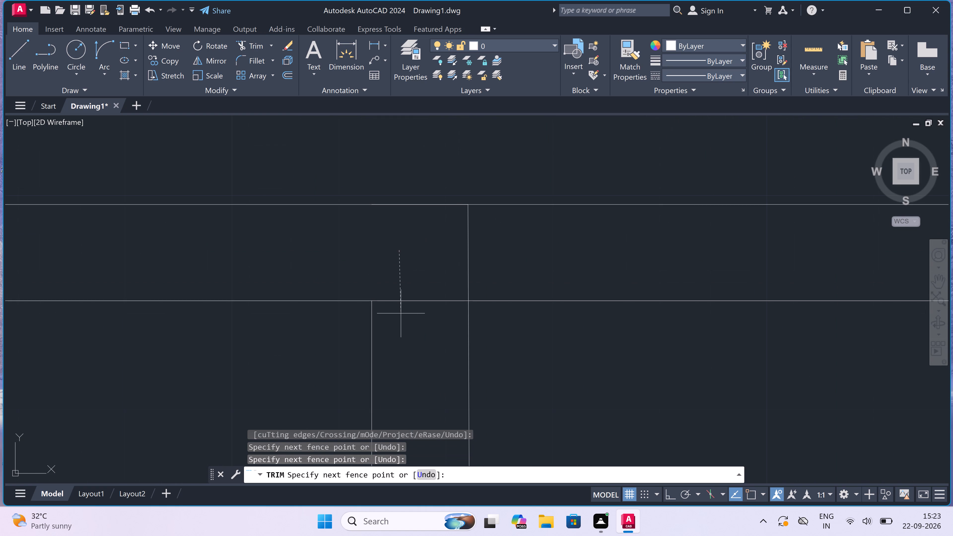
click(401, 325)
scroll(401, 325, down, 5)
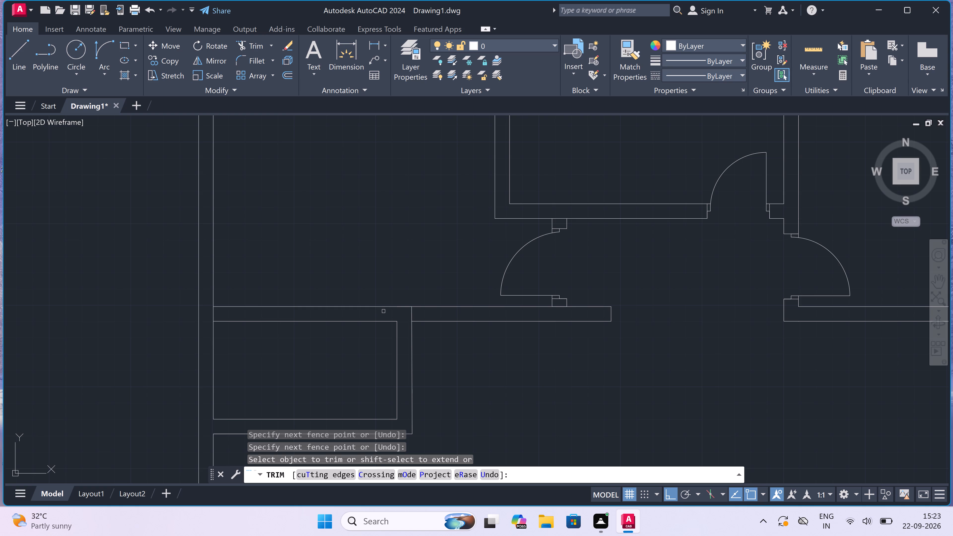
scroll(383, 311, down, 2)
scroll(387, 319, up, 1)
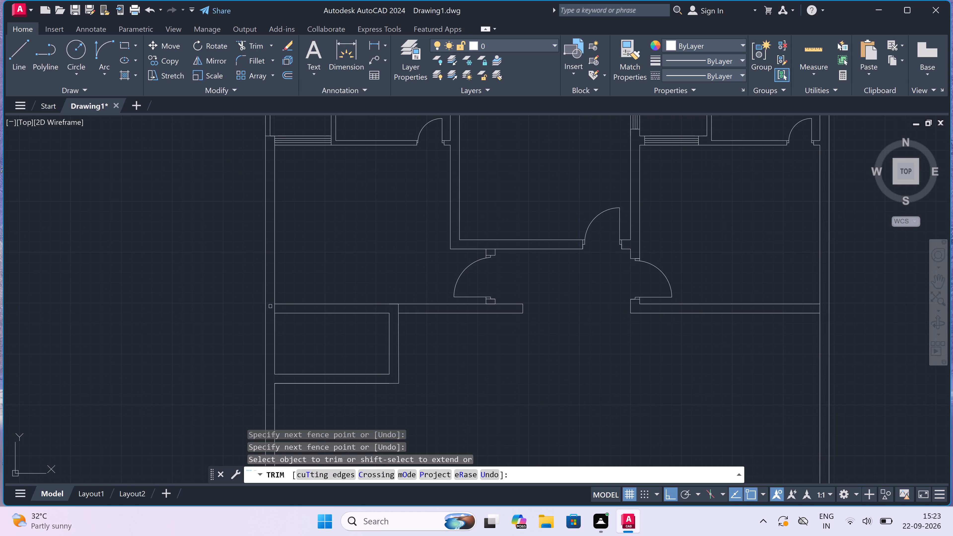
Trim the line stubs crossing the lower horizontal wall at the west outer wall and at the small room's northeast corner.
scroll(270, 306, up, 2)
drag(272, 306, 276, 306)
click(298, 311)
scroll(298, 311, down, 4)
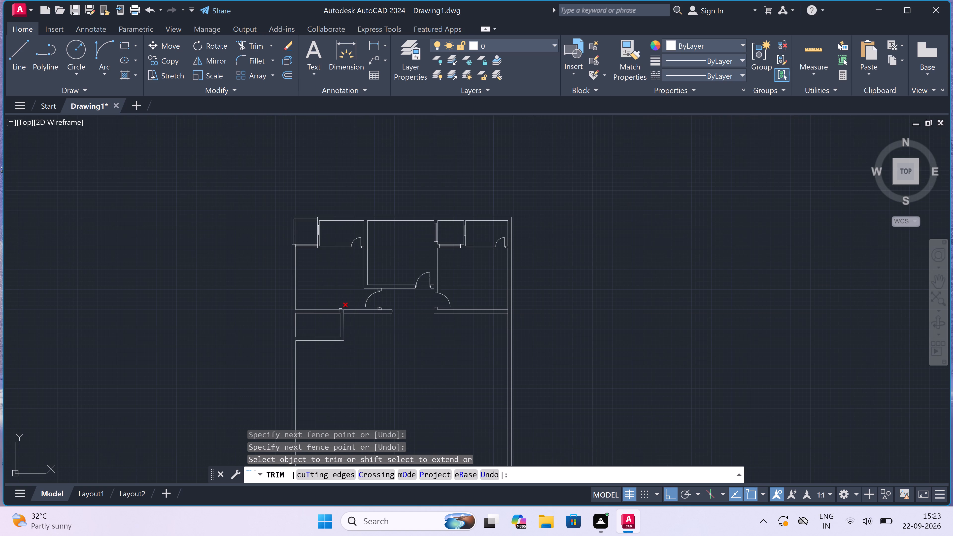
scroll(341, 309, up, 3)
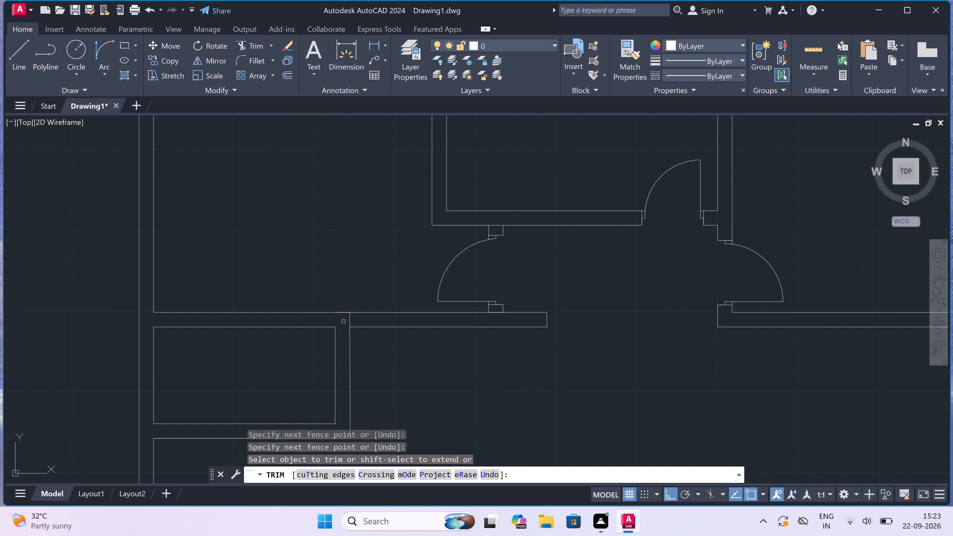
drag(343, 321, 346, 321)
click(358, 318)
key(Escape)
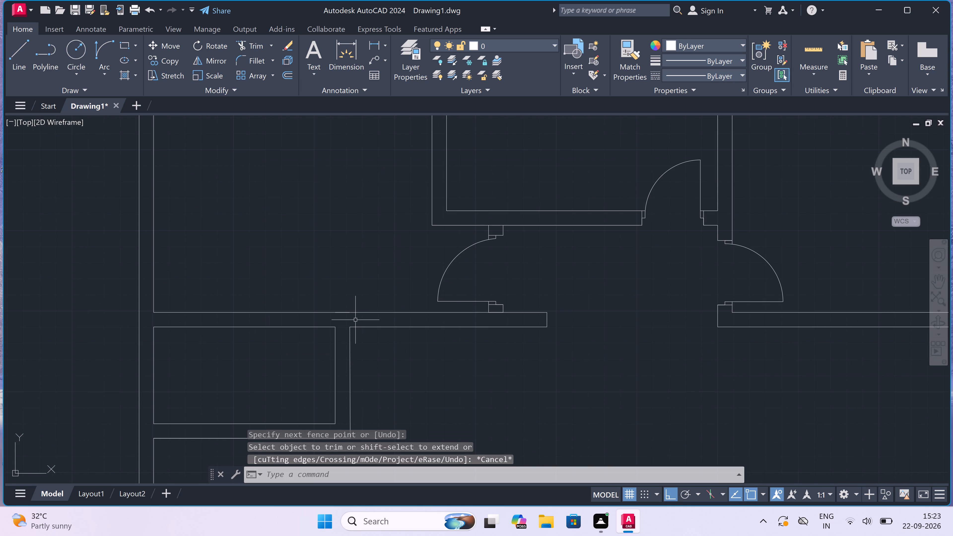
Draw a line across the top of the small room's east wall, closing the gap in the horizontal wall's lower face.
key(l)
key(space)
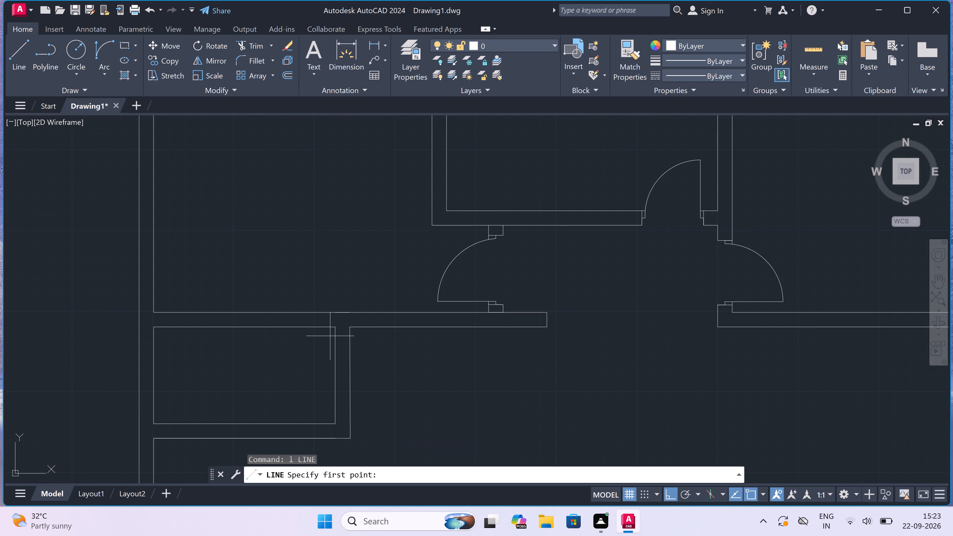
click(332, 329)
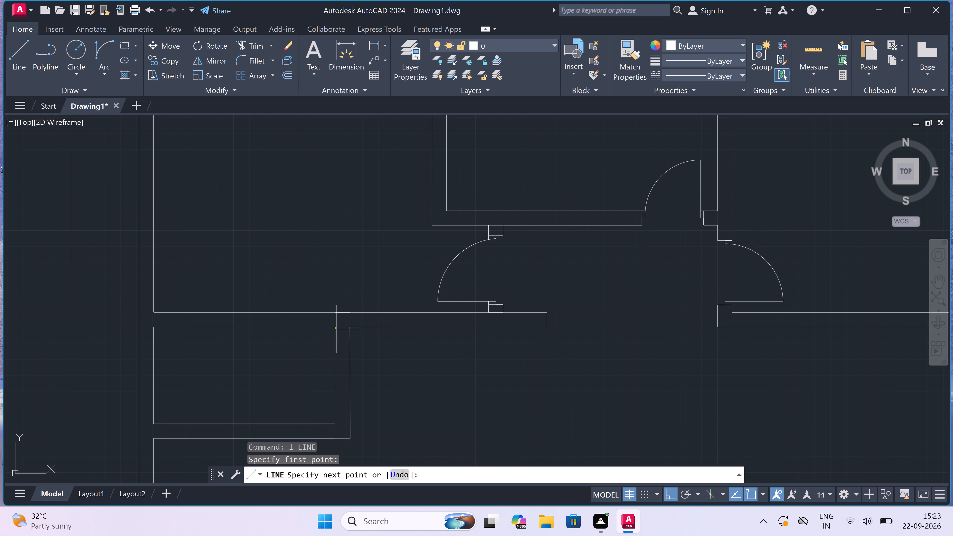
click(348, 327)
key(Escape)
Draw lines from the small room's southwest inner corner 4.5" west, up to the horizontal wall's lower face, and across to the outer wall's outer line.
scroll(349, 320, down, 3)
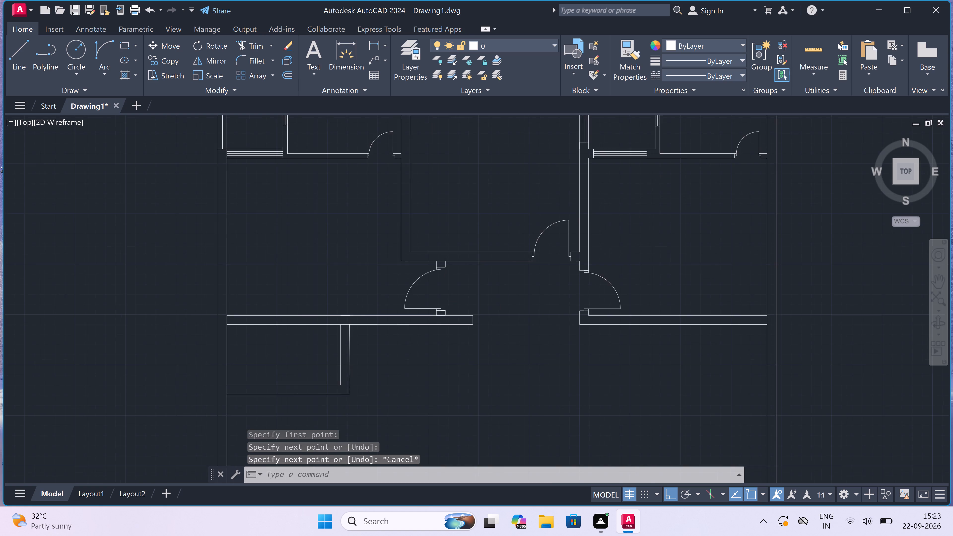
scroll(321, 334, up, 2)
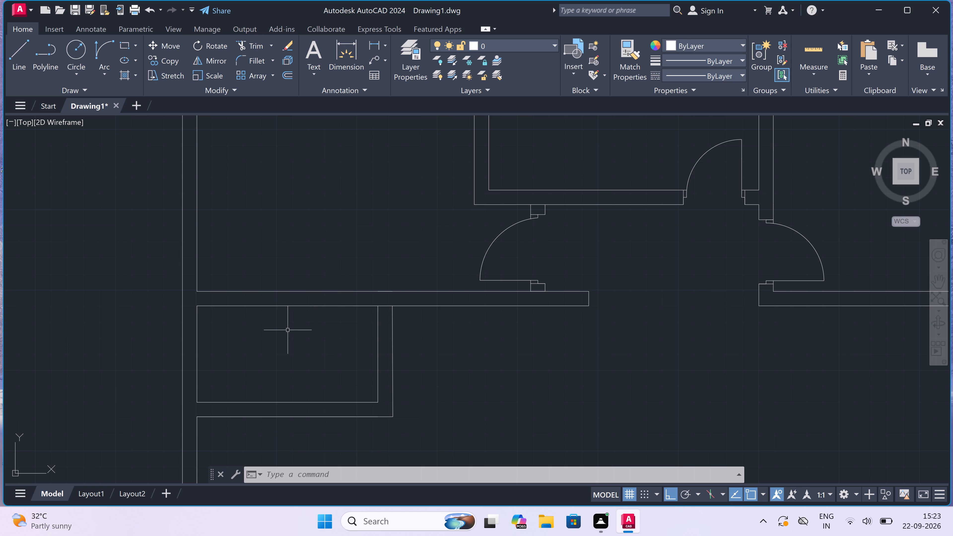
scroll(288, 330, down, 1)
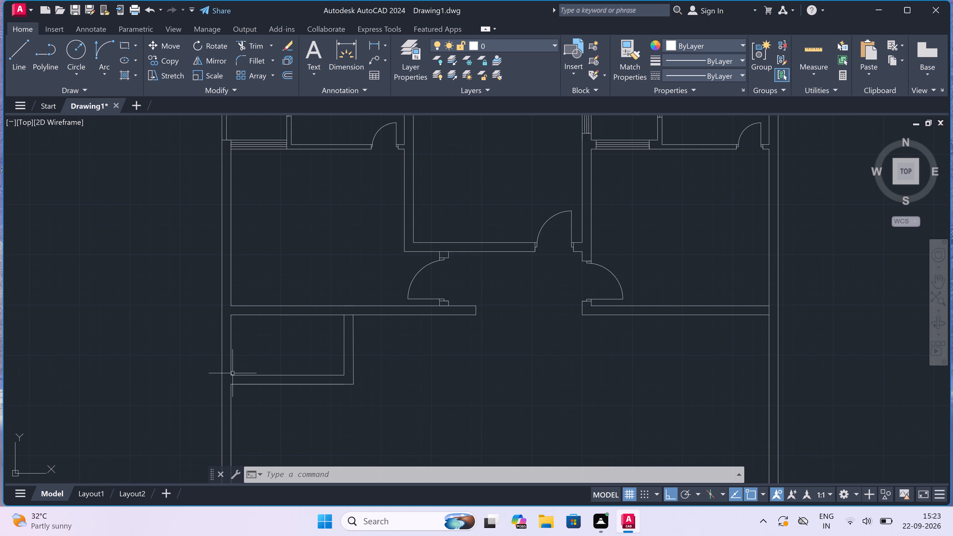
text(l)
key(space)
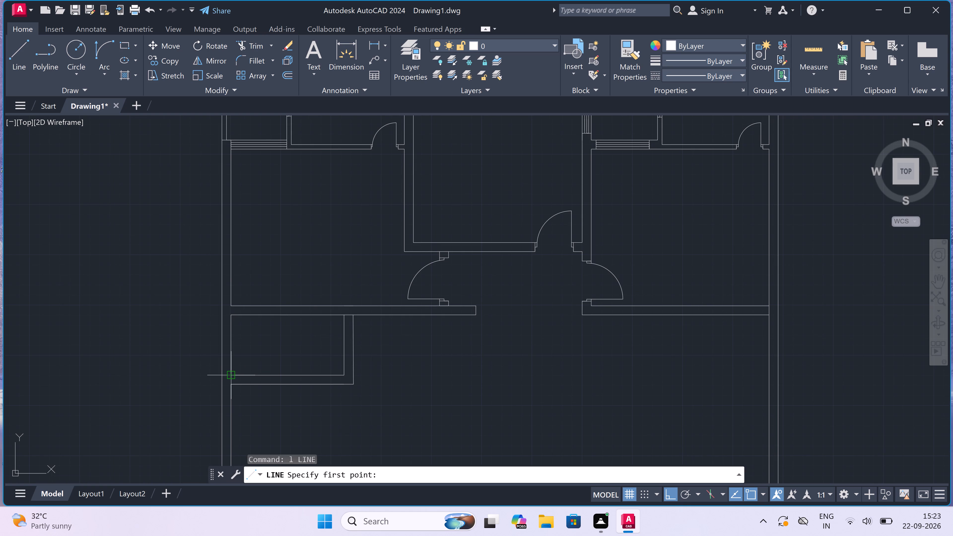
scroll(231, 374, up, 1)
click(231, 374)
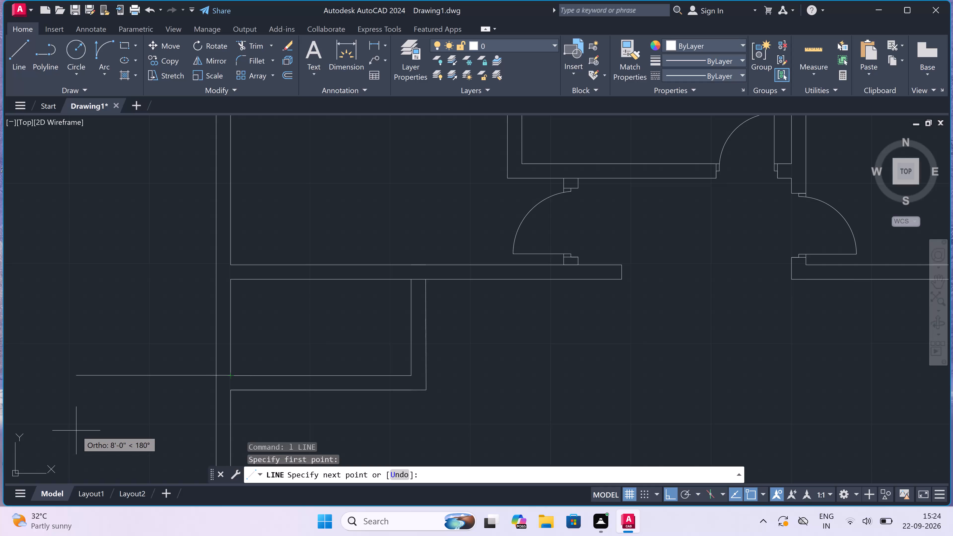
text(4,5")
key(space)
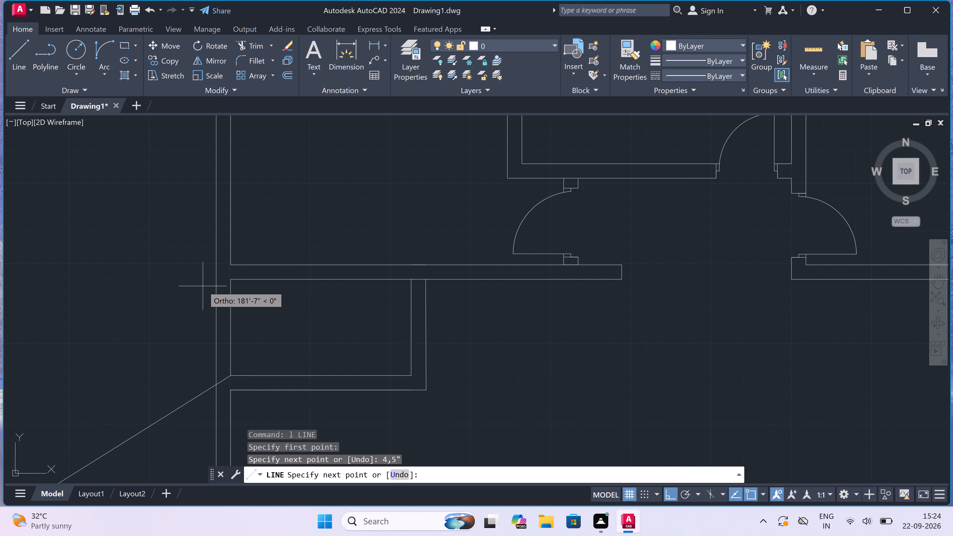
key(ctrl+z)
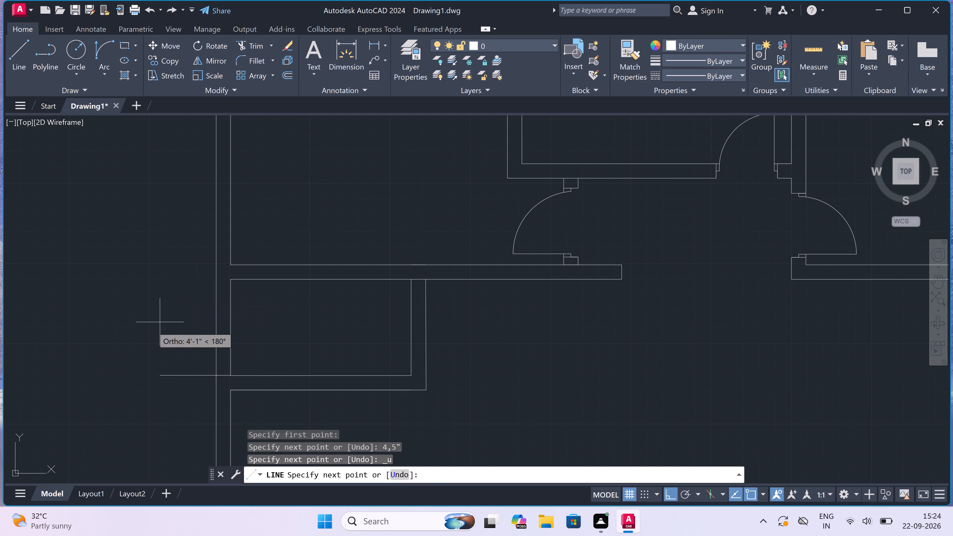
text(4.5")
key(space)
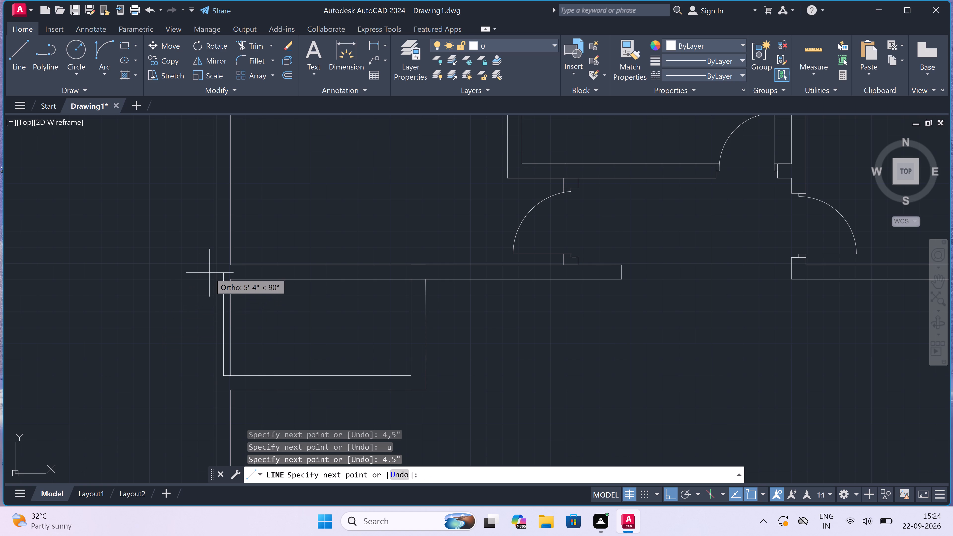
scroll(215, 275, up, 3)
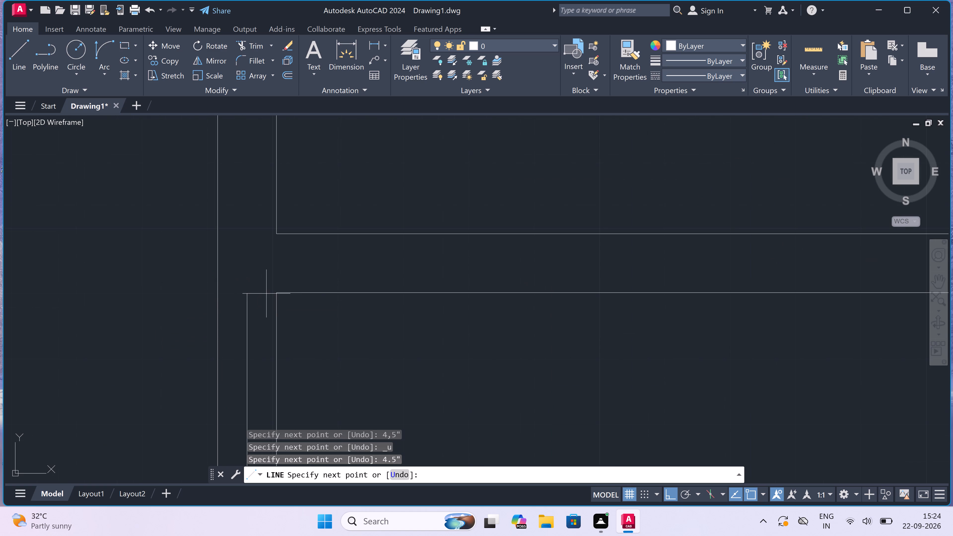
click(245, 292)
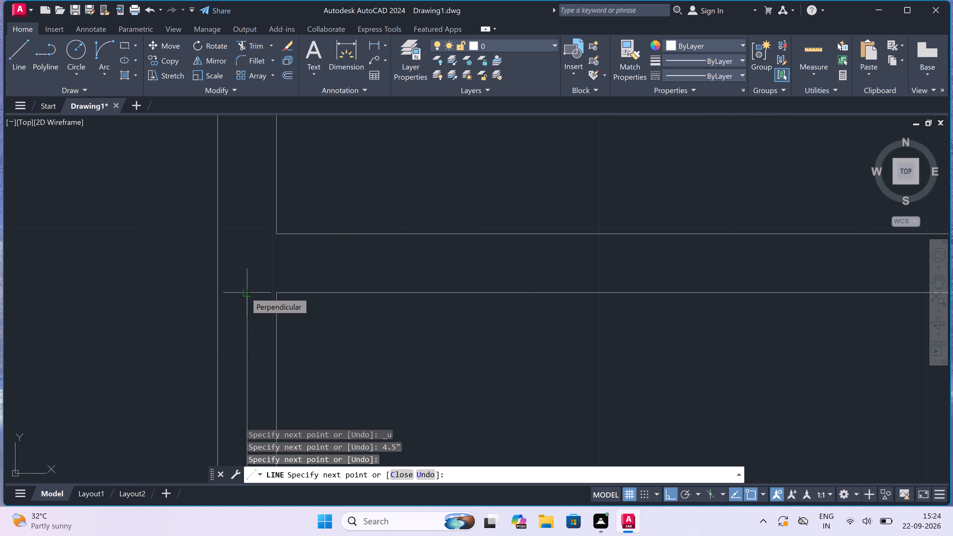
click(277, 292)
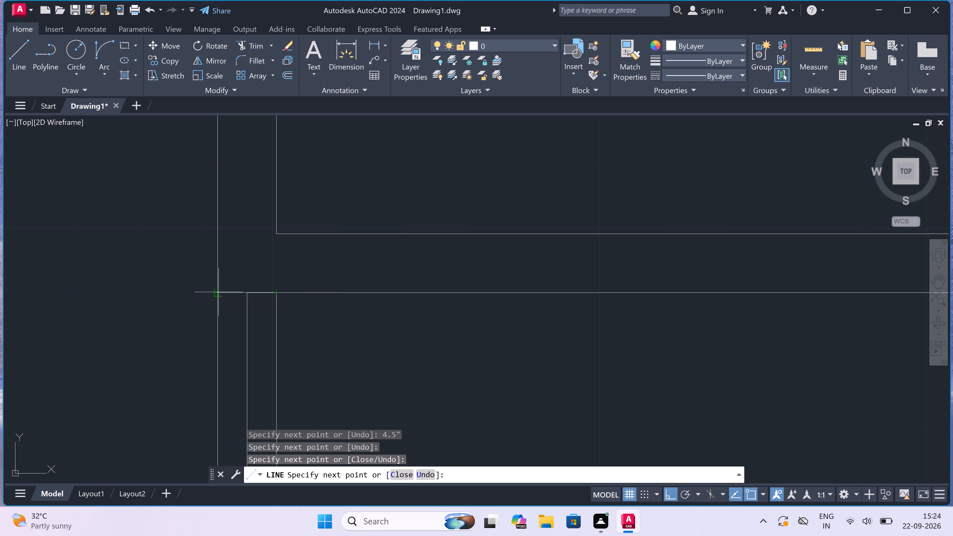
click(221, 291)
key(Escape)
Trim away the outer wall's original inner line alongside the small room, leaving the new 4.5" offset line.
text(tr)
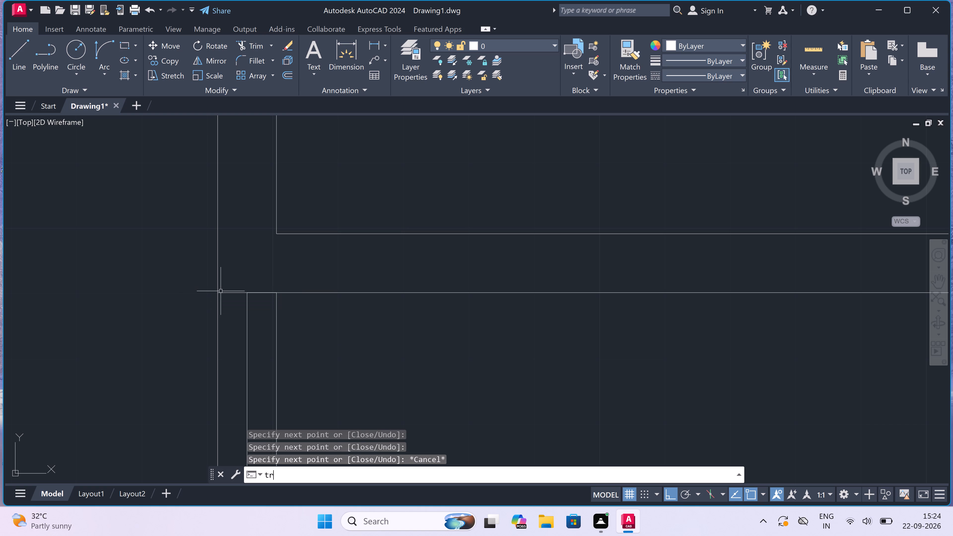
key(space)
scroll(221, 290, down, 2)
click(242, 314)
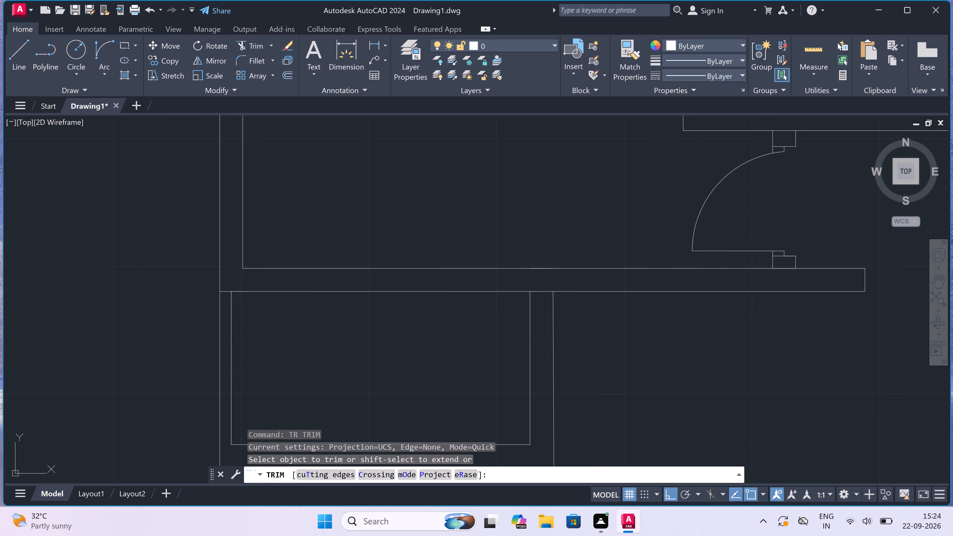
scroll(242, 314, down, 2)
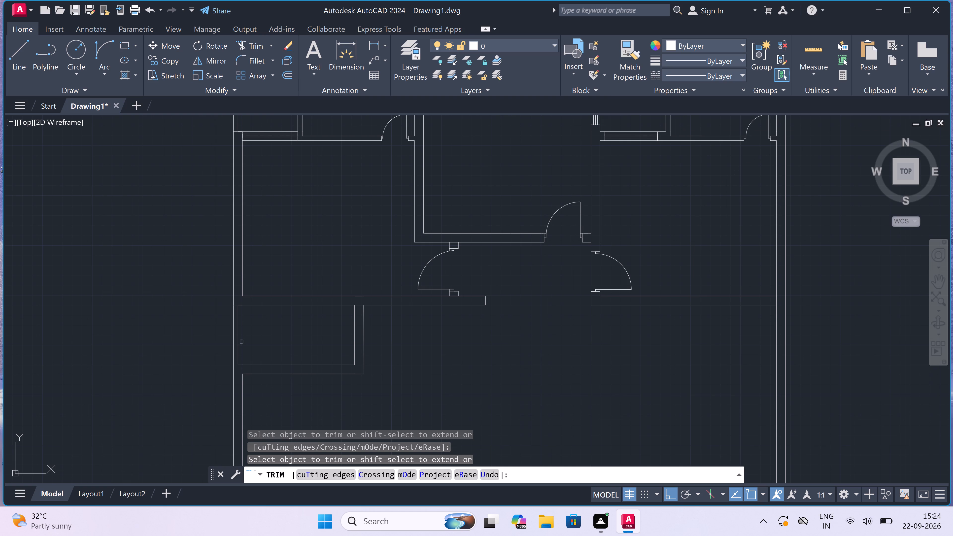
scroll(243, 370, up, 2)
key(Escape)
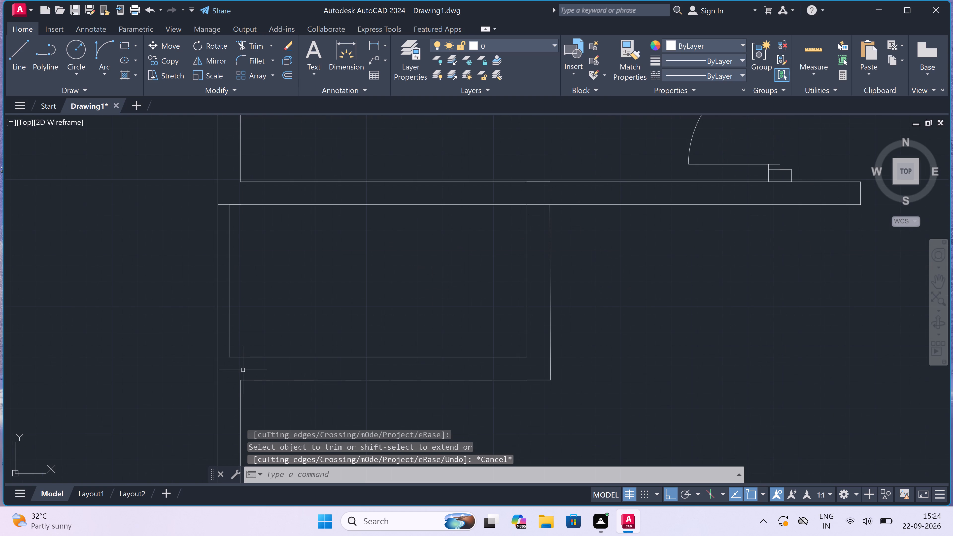
Draw a line from the bottom of the small room's thinned west wall west to the outer wall's outer line.
key(l)
key(space)
scroll(230, 359, up, 1)
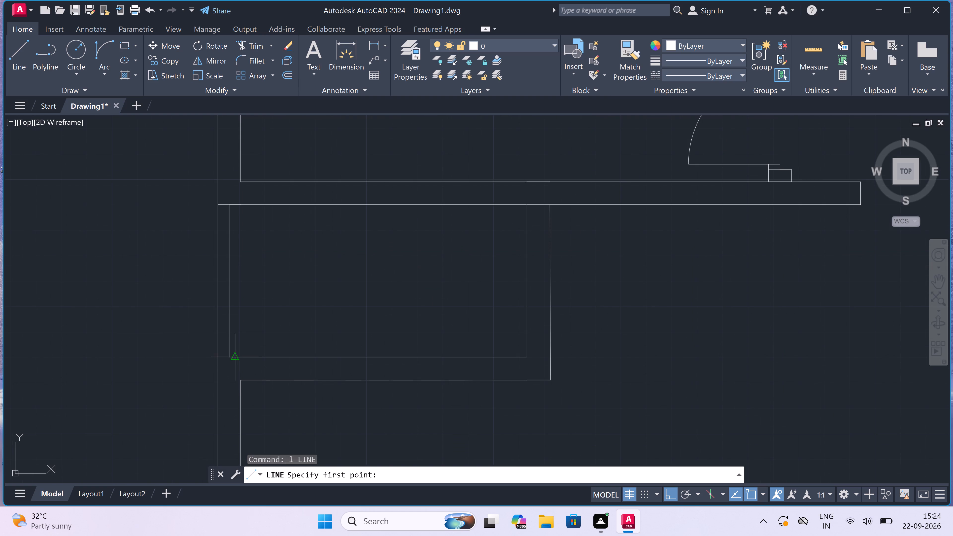
click(228, 358)
click(207, 355)
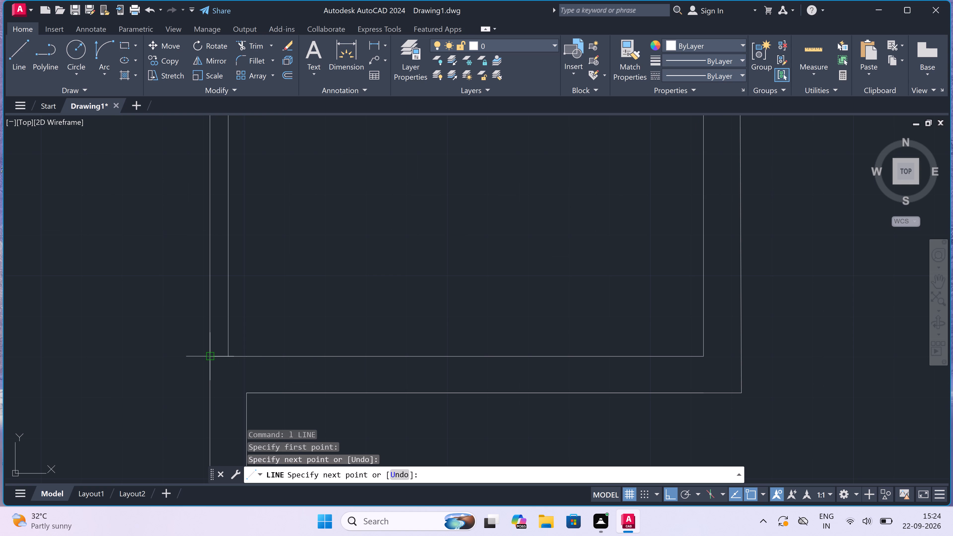
key(Escape)
Draw lines across the base of the small room's east wall from its inner corner and up the wall's centre to the horizontal wall.
scroll(247, 355, down, 4)
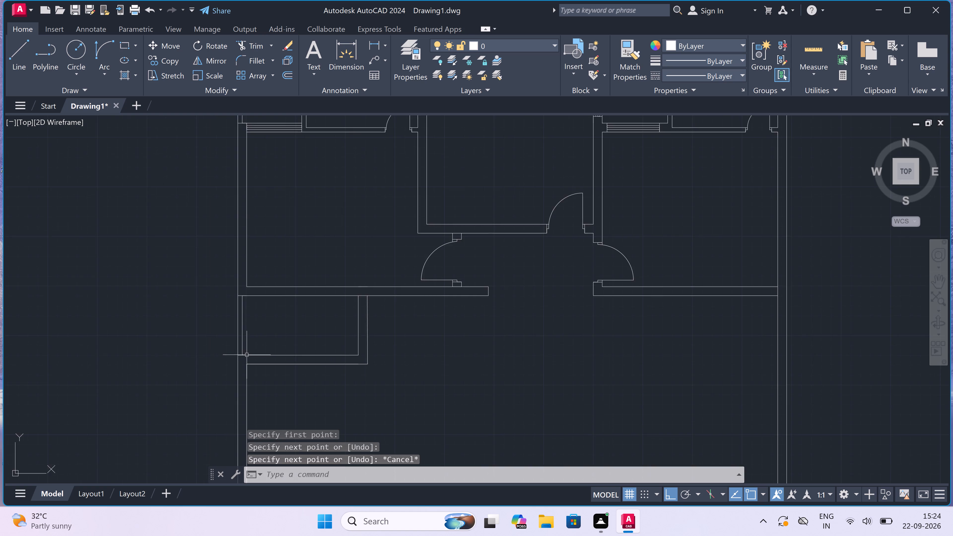
scroll(247, 355, down, 1)
scroll(282, 347, up, 3)
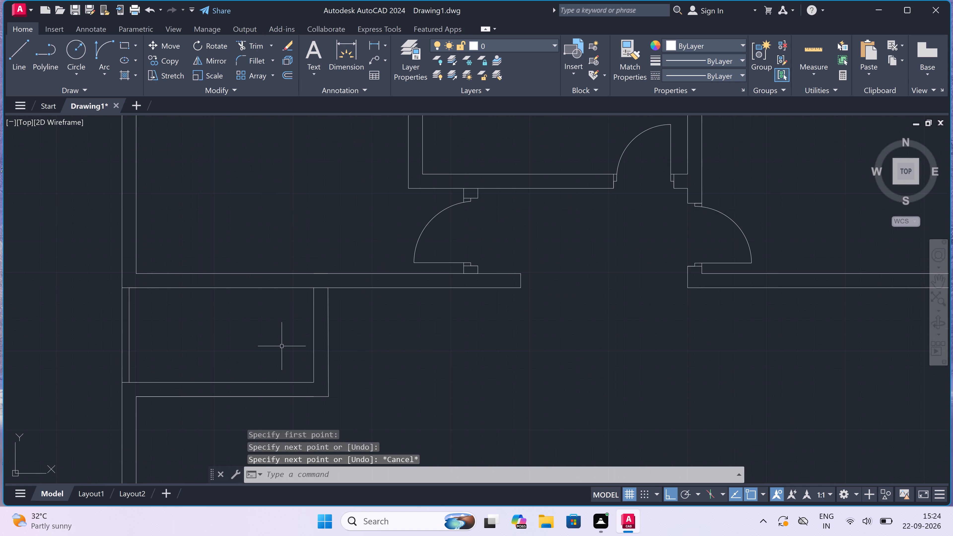
key(l)
key(space)
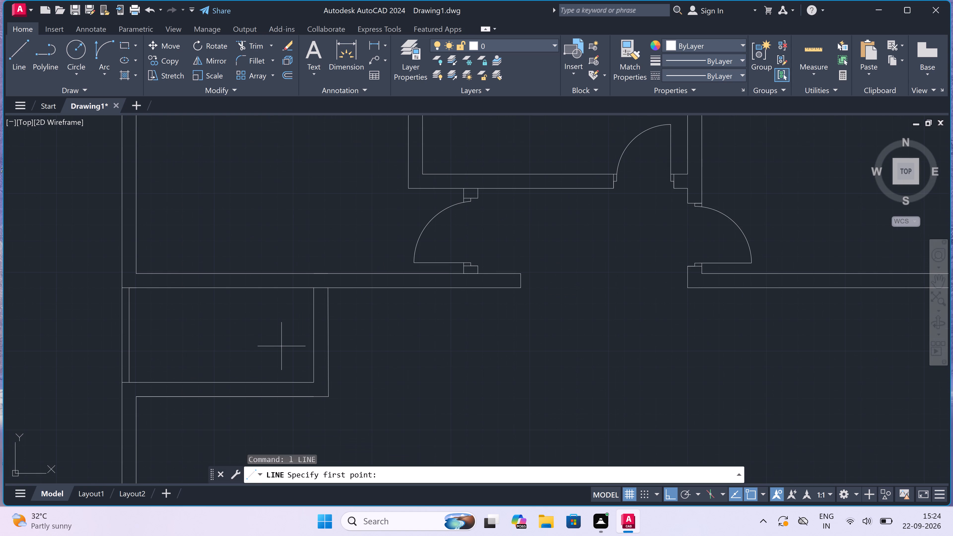
click(313, 382)
click(326, 381)
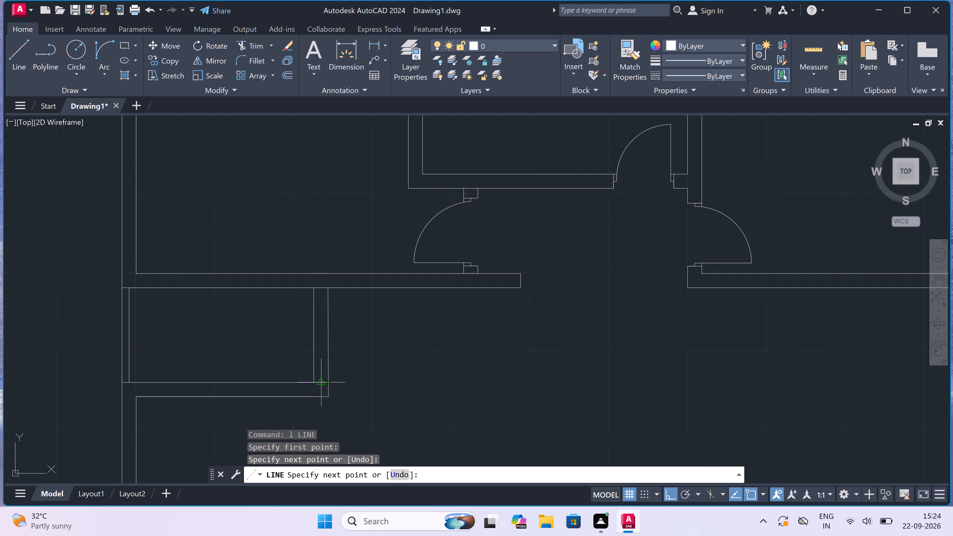
click(320, 379)
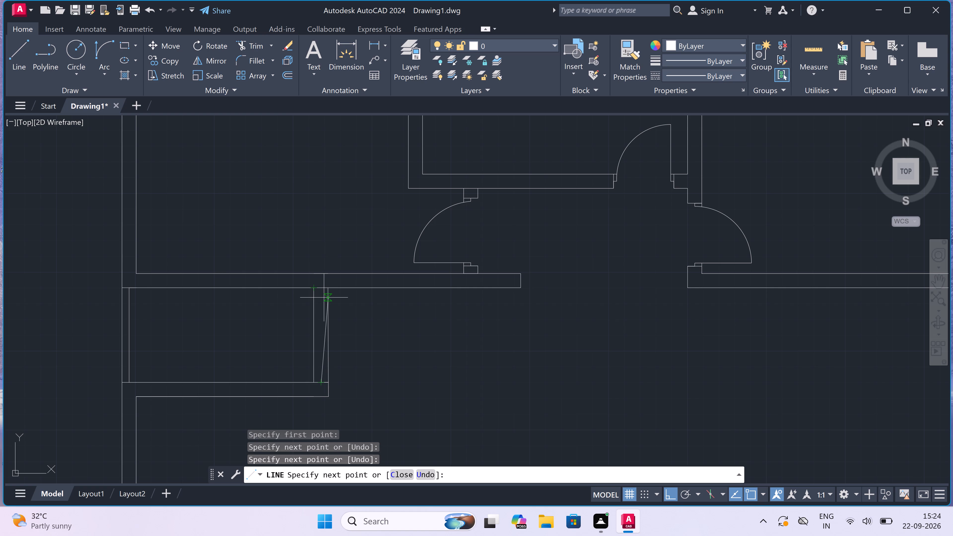
click(321, 288)
Continue the line west in two 1" segments, down to the east wall's base line, and back to the wall's centreline.
key(1)
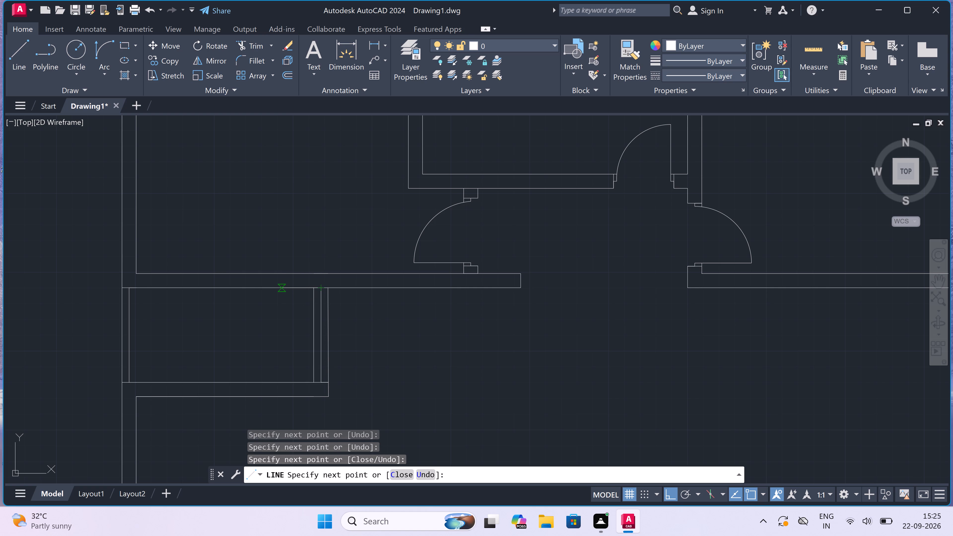
text(")
key(space)
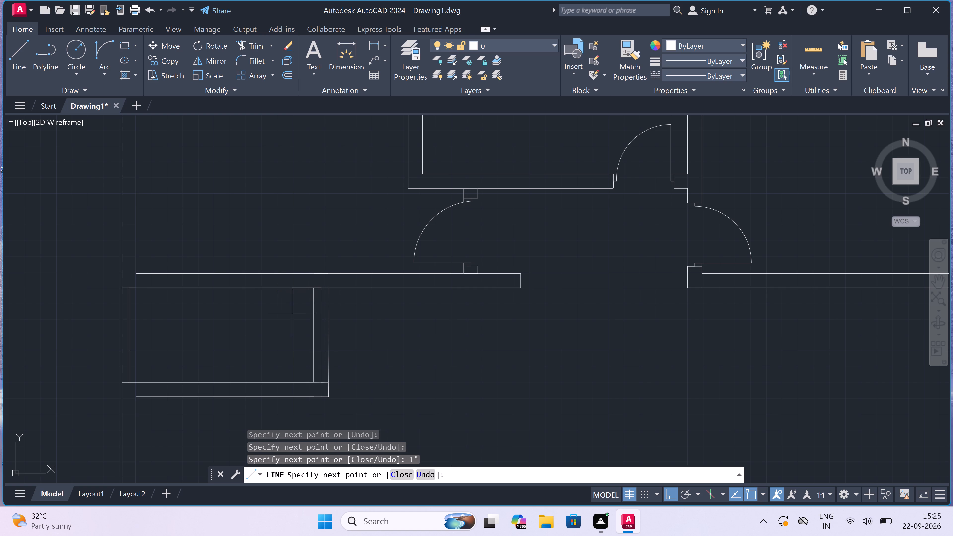
text(1")
key(space)
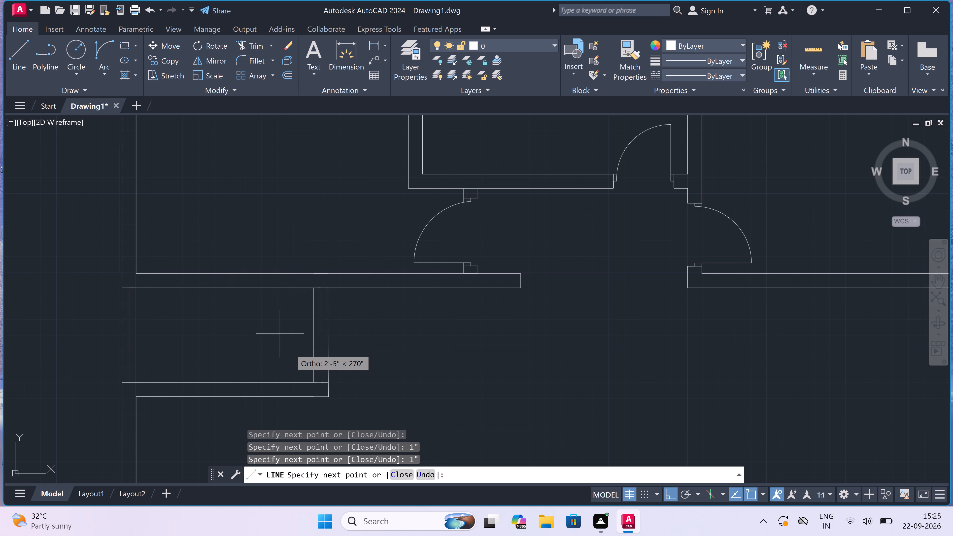
scroll(291, 347, up, 2)
scroll(300, 357, down, 4)
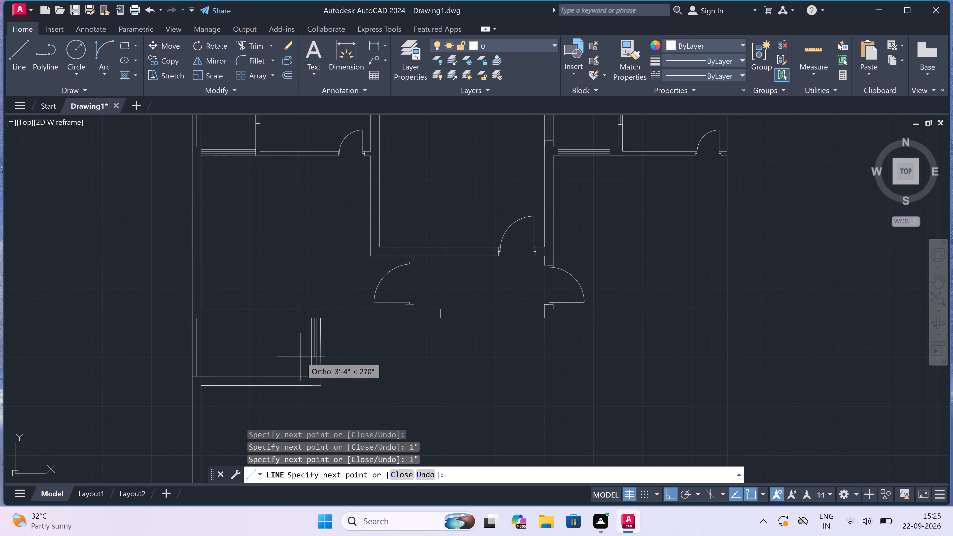
scroll(305, 373, up, 6)
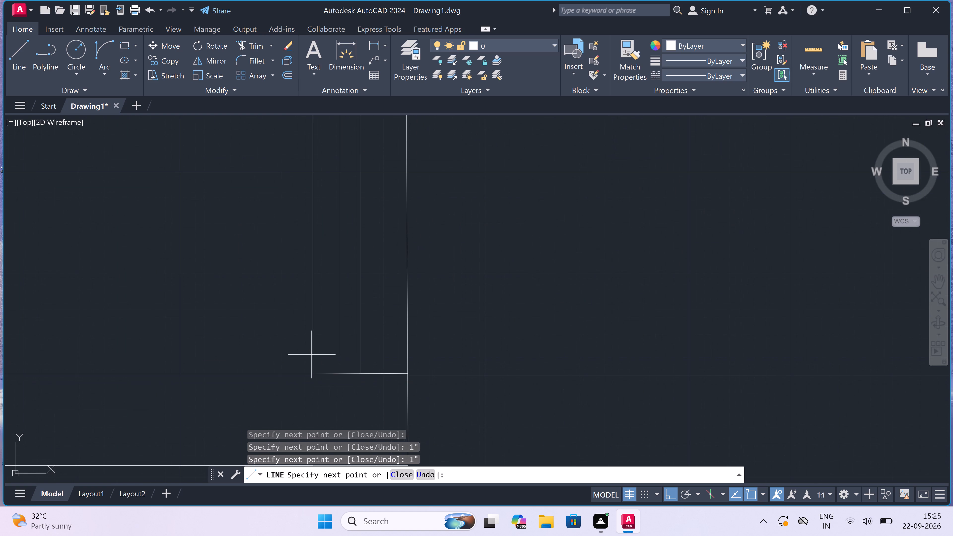
click(342, 375)
click(363, 371)
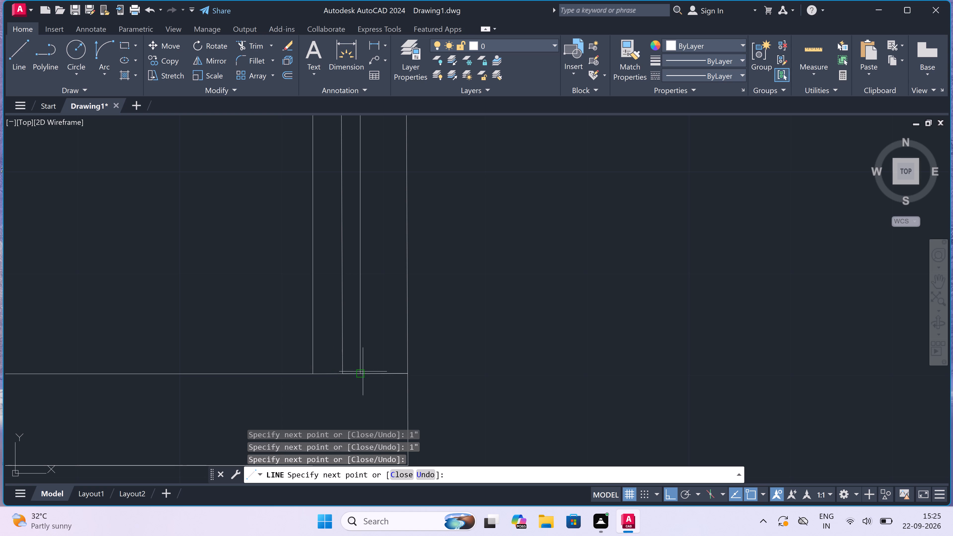
Continue the line 2" east from the small room's east wall centreline and up to the horizontal wall's lower line.
text(2")
key(space)
scroll(384, 343, down, 3)
scroll(380, 235, down, 2)
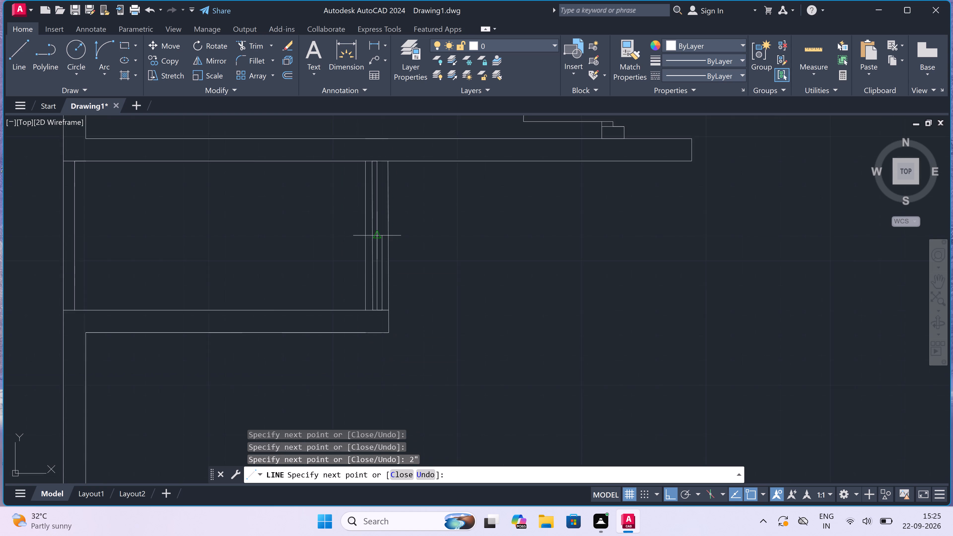
scroll(380, 234, down, 1)
scroll(378, 207, up, 4)
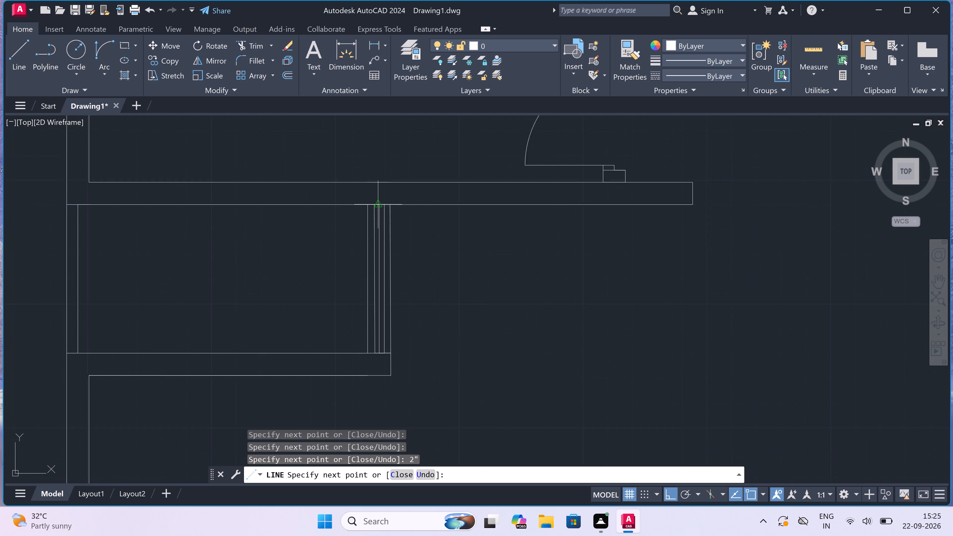
click(387, 199)
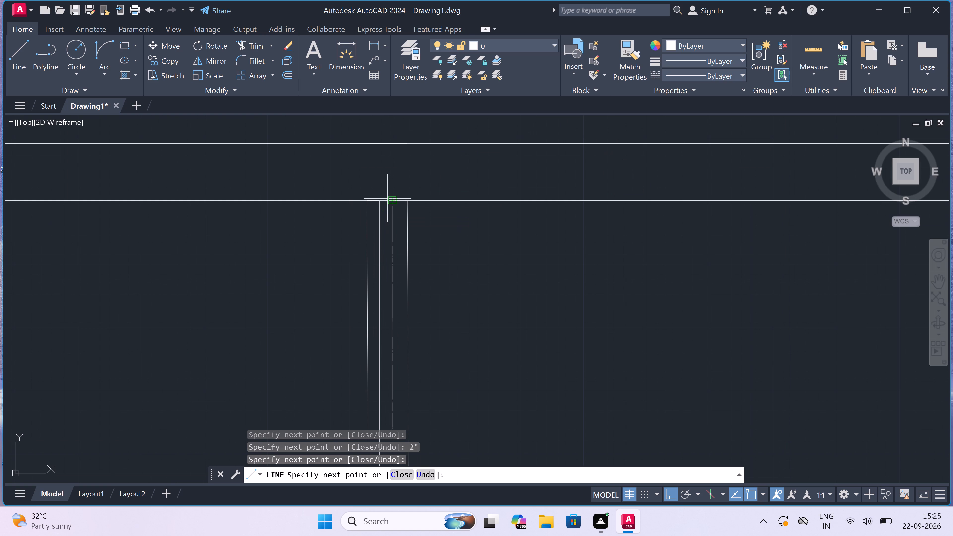
key(Escape)
scroll(378, 245, down, 2)
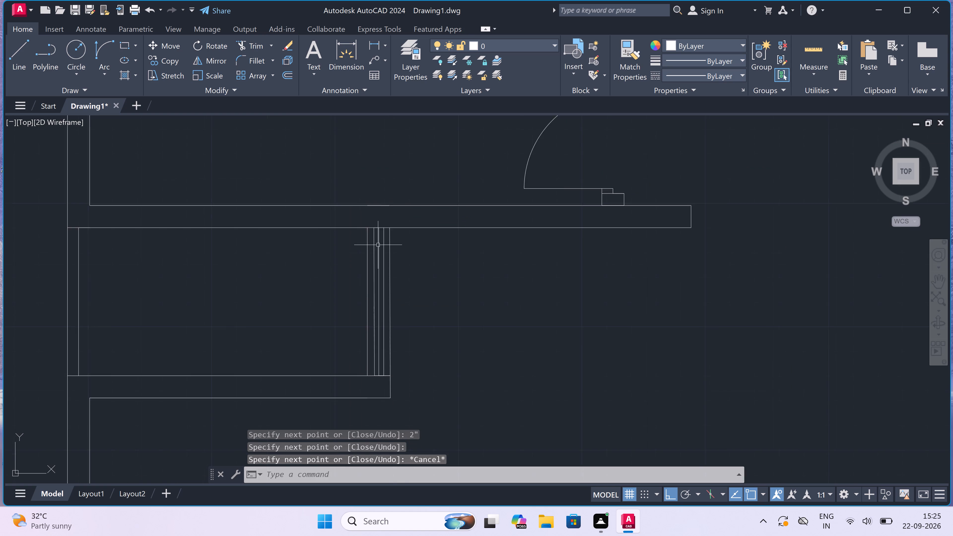
Draw a line across the thickness of the small room's south wall, then back up to the wall's centre.
scroll(378, 245, down, 2)
scroll(358, 247, down, 2)
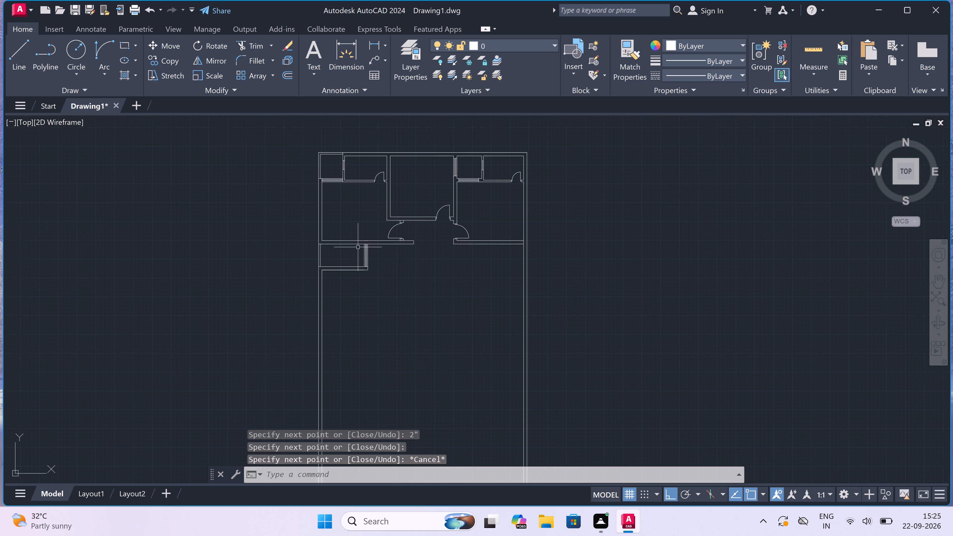
scroll(339, 267, up, 4)
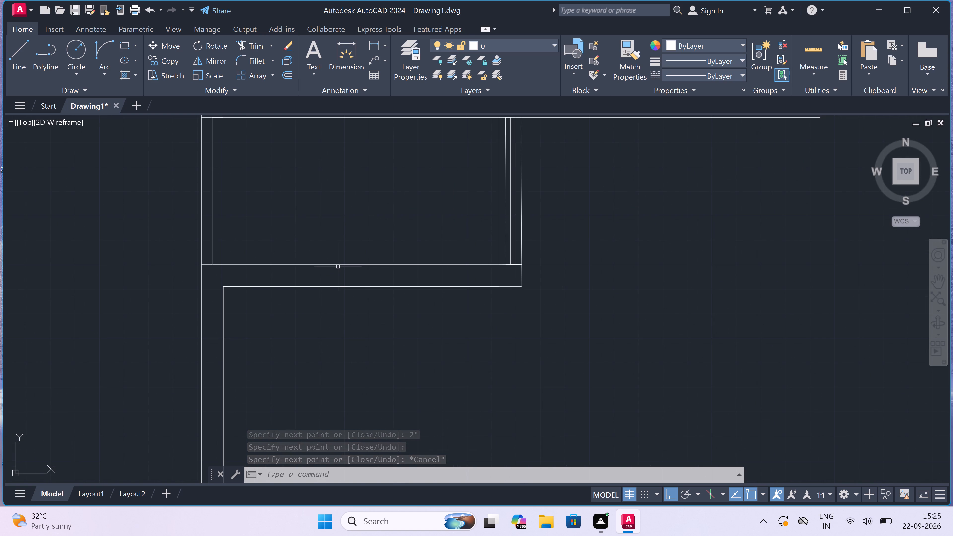
key(space)
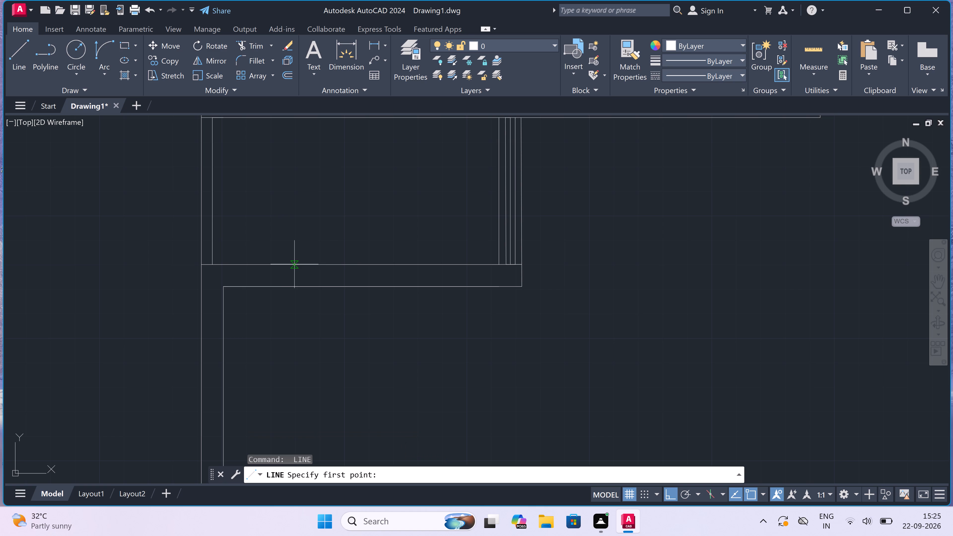
click(285, 264)
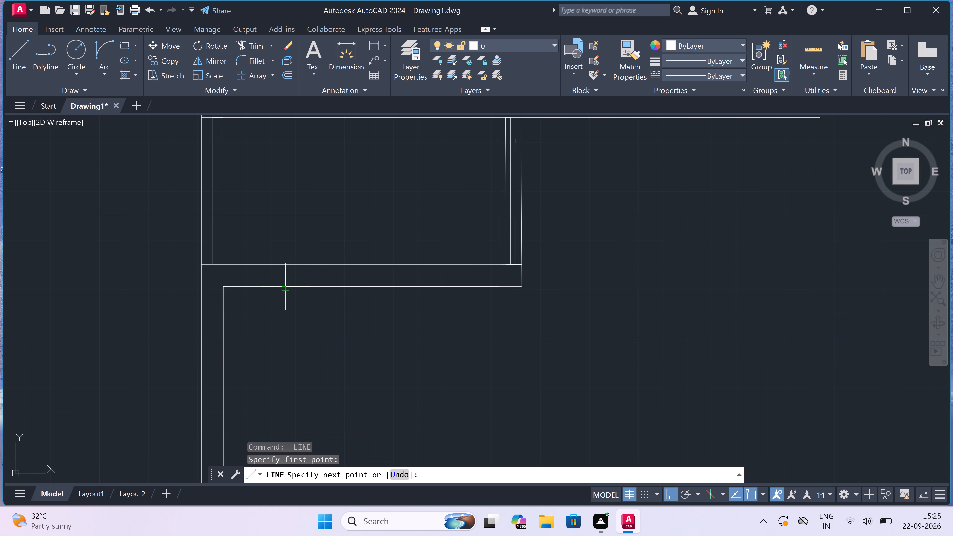
click(285, 286)
click(285, 274)
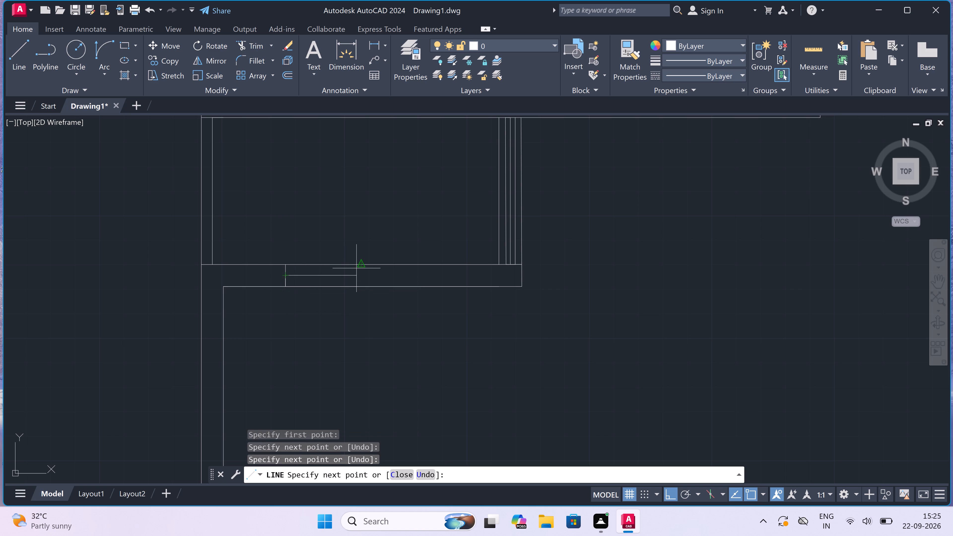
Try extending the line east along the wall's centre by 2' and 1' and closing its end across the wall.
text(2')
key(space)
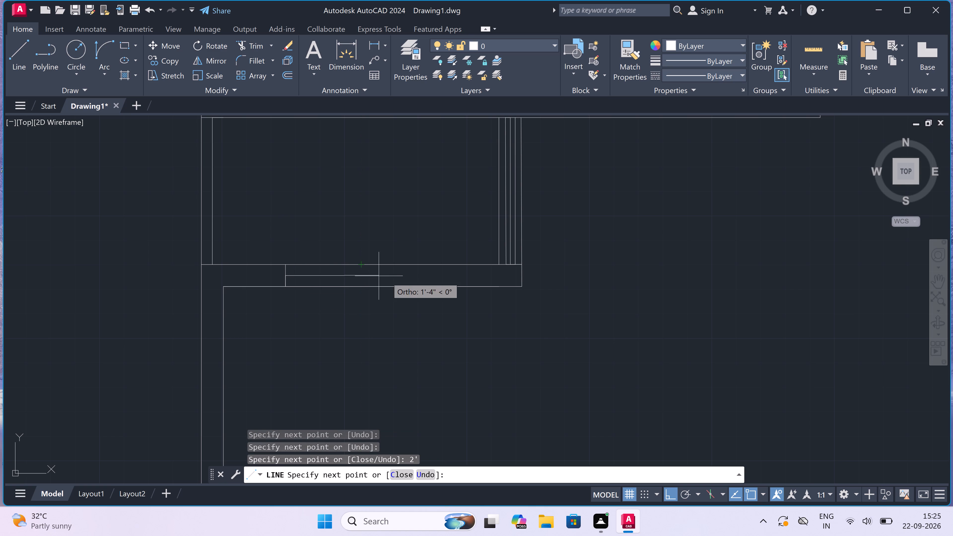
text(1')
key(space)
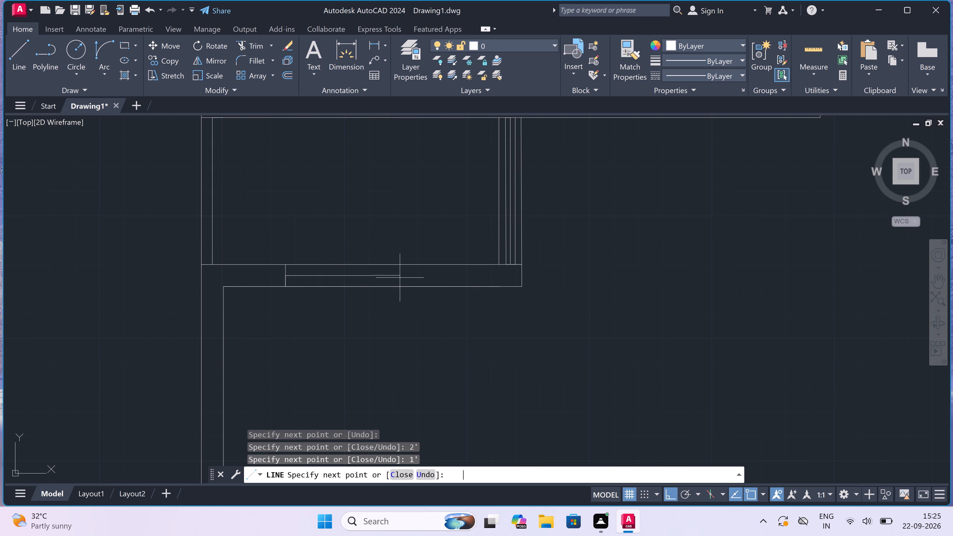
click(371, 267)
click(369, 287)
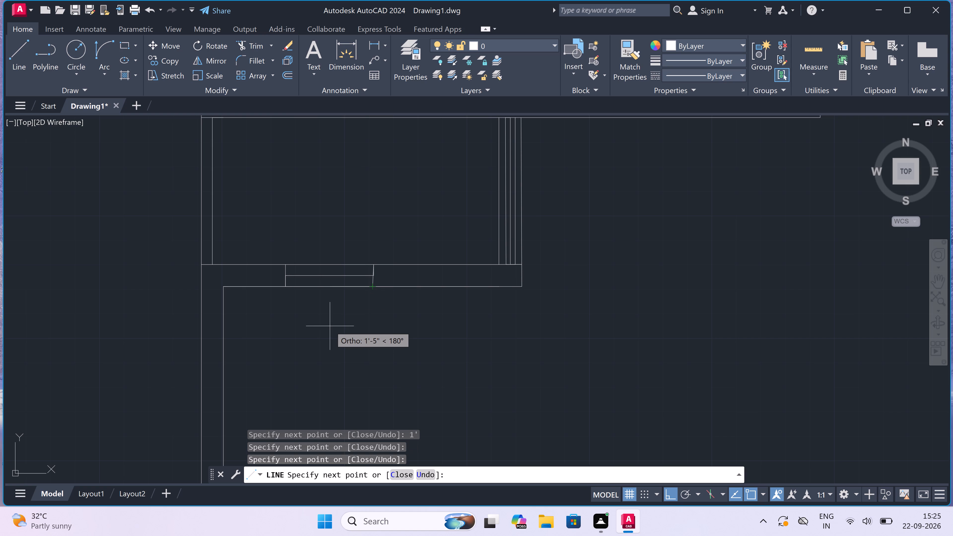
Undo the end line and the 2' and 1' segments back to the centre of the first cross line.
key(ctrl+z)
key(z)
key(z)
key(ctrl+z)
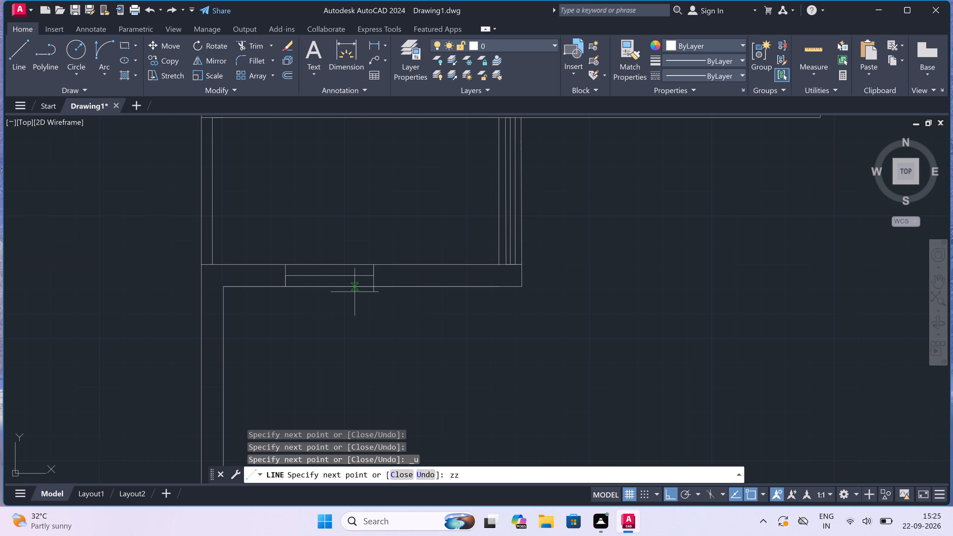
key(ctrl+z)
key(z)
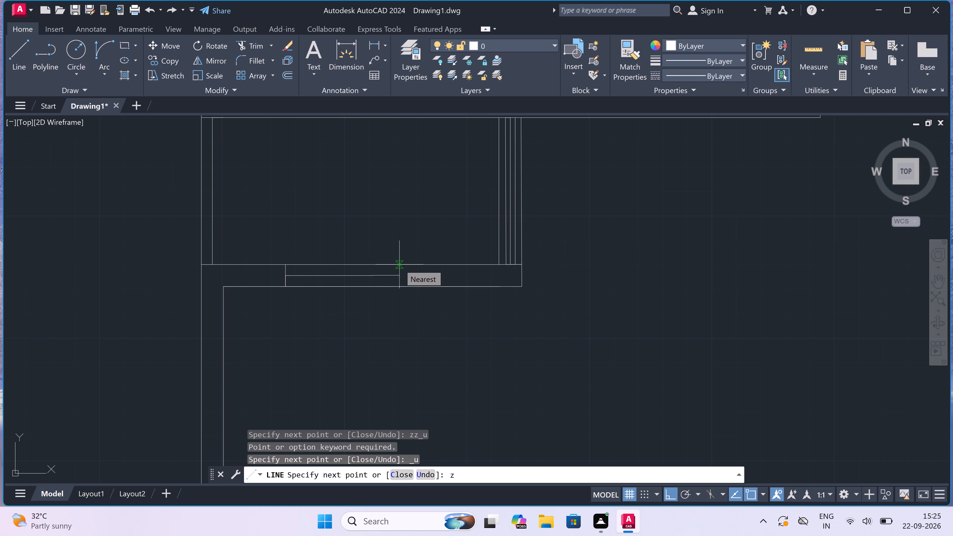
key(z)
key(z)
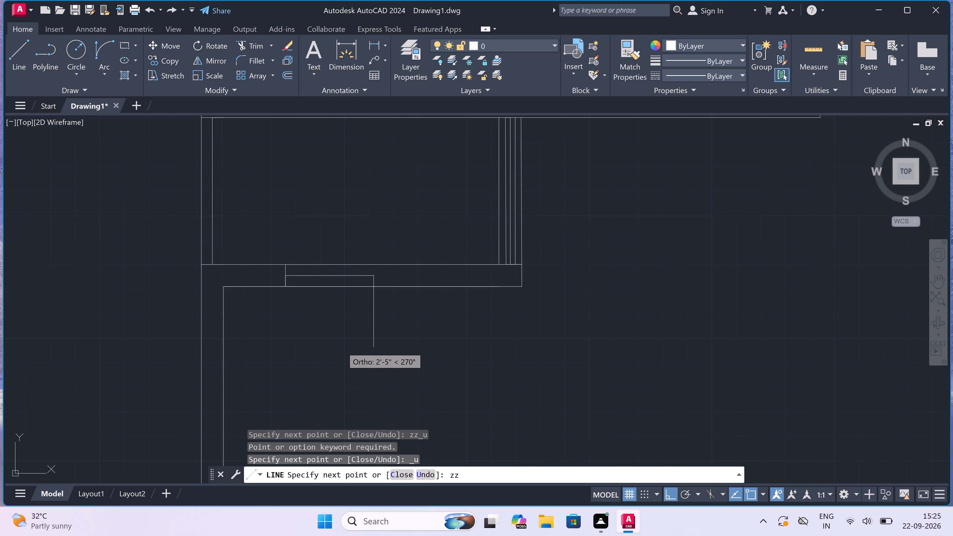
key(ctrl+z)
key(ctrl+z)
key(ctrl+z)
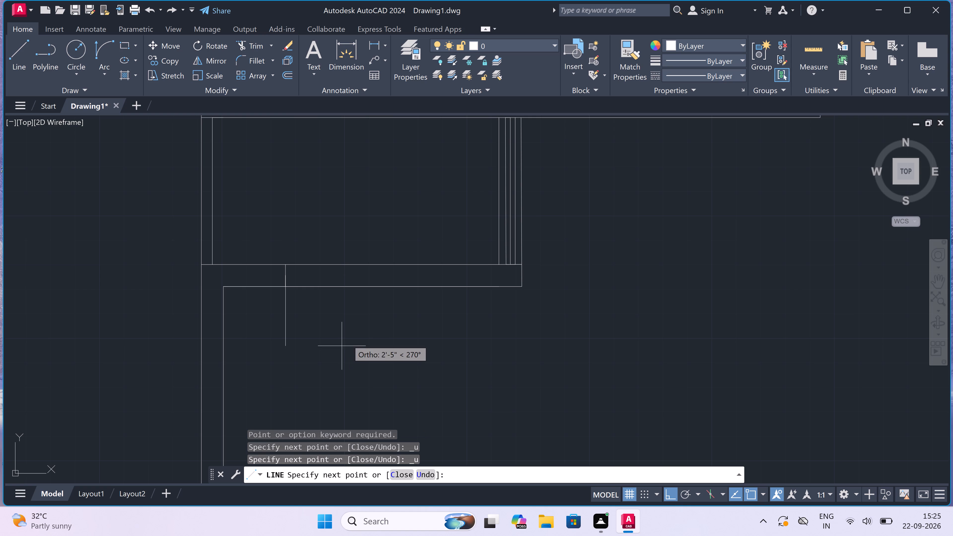
Draw a 3' line east along the centre of the small room's south wall.
text(3')
key(space)
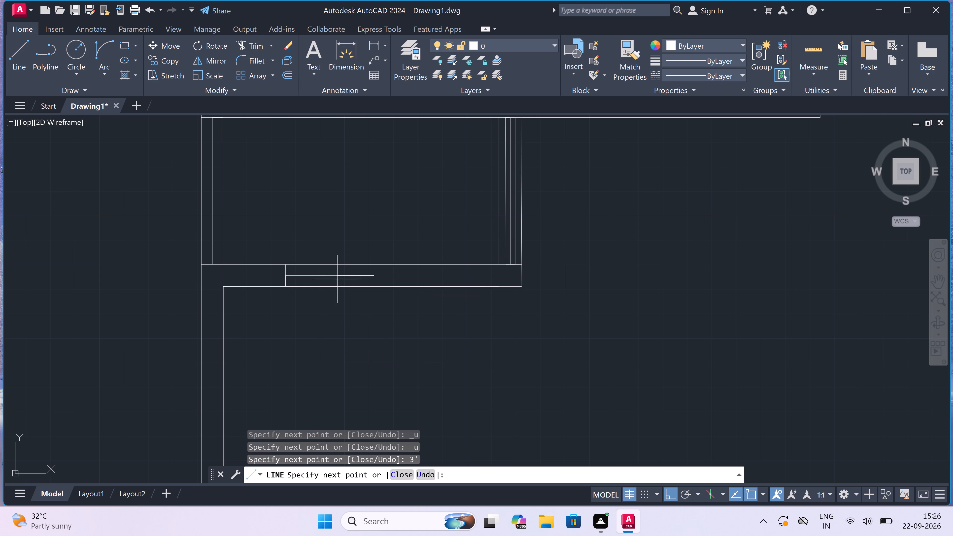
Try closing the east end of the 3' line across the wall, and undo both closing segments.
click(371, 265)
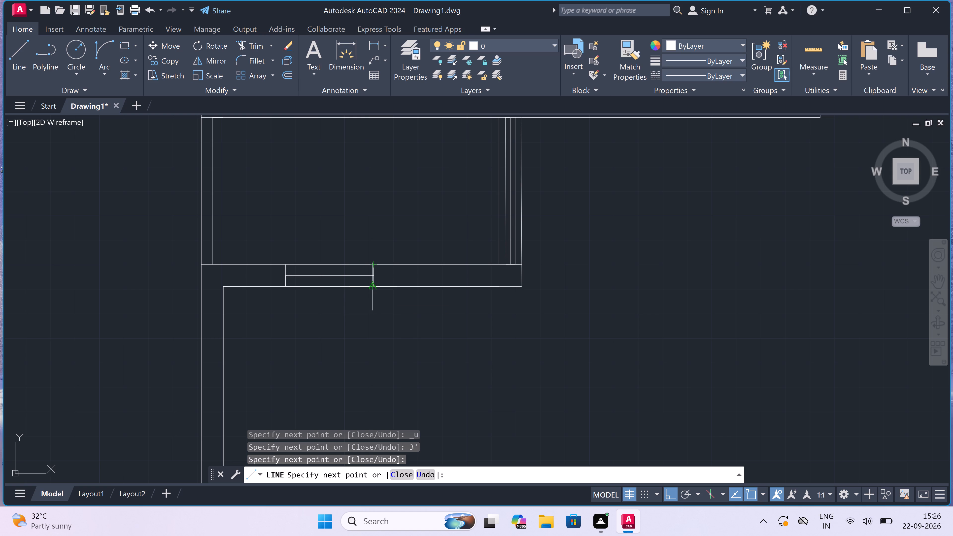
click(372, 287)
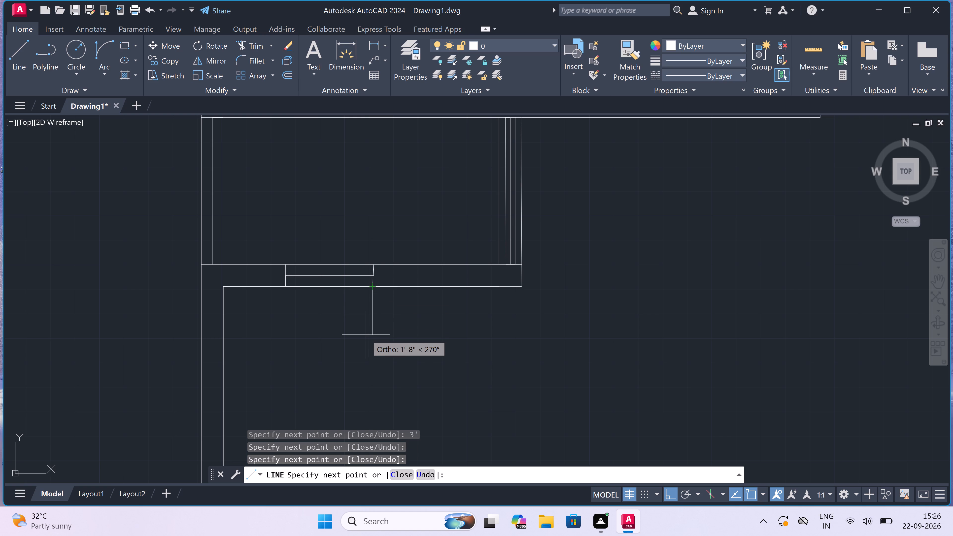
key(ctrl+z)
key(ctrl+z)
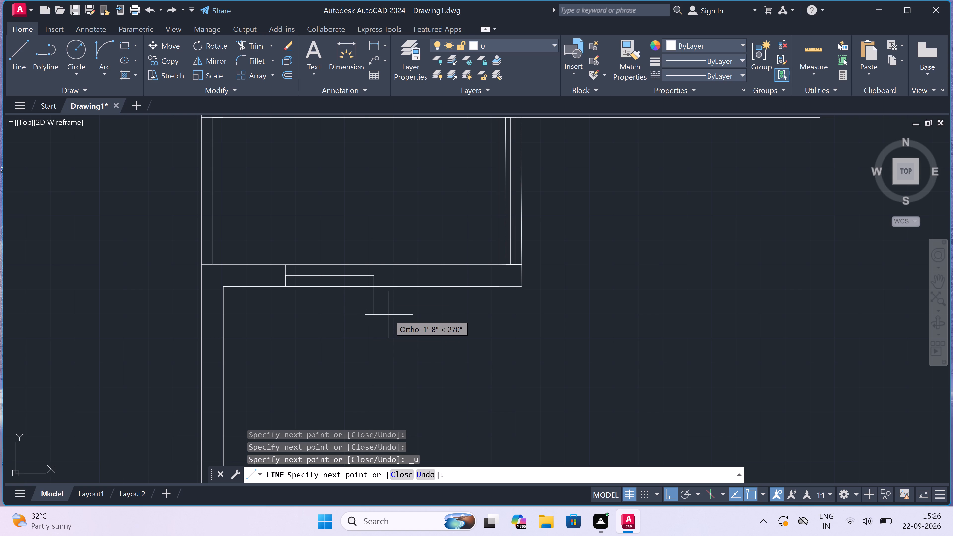
Close the window's east end by drawing from the 3' line down to the wall's lower line and up to its upper line.
key(F8)
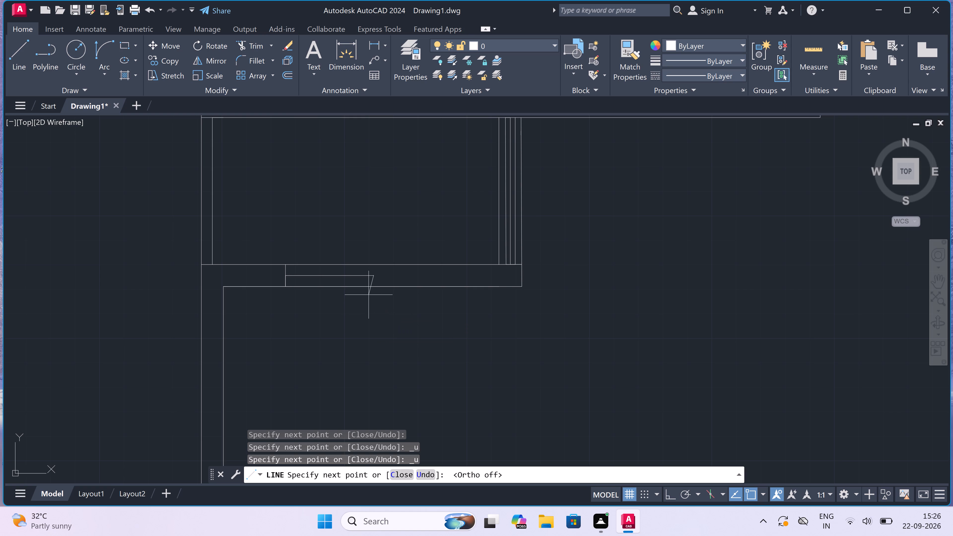
key(F8)
scroll(367, 286, up, 2)
scroll(391, 280, up, 3)
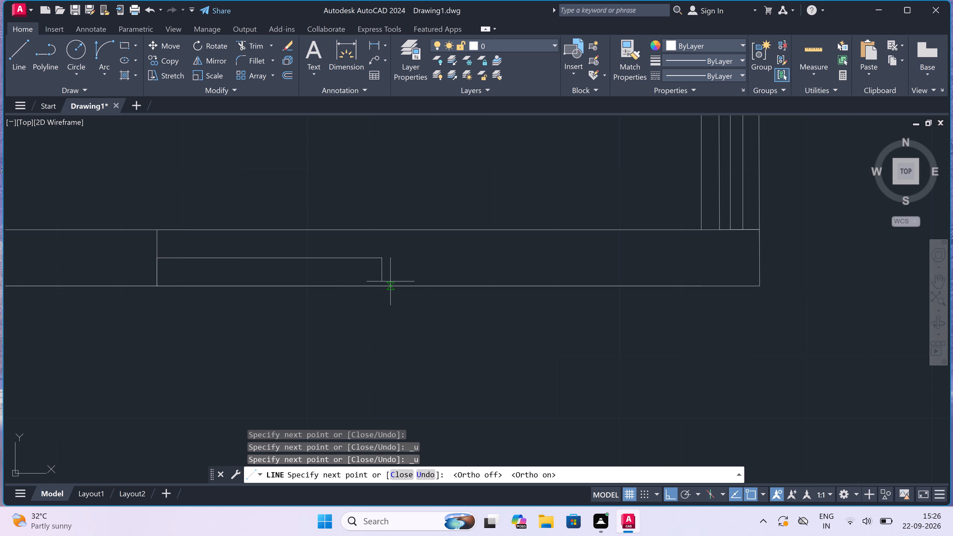
scroll(391, 280, up, 1)
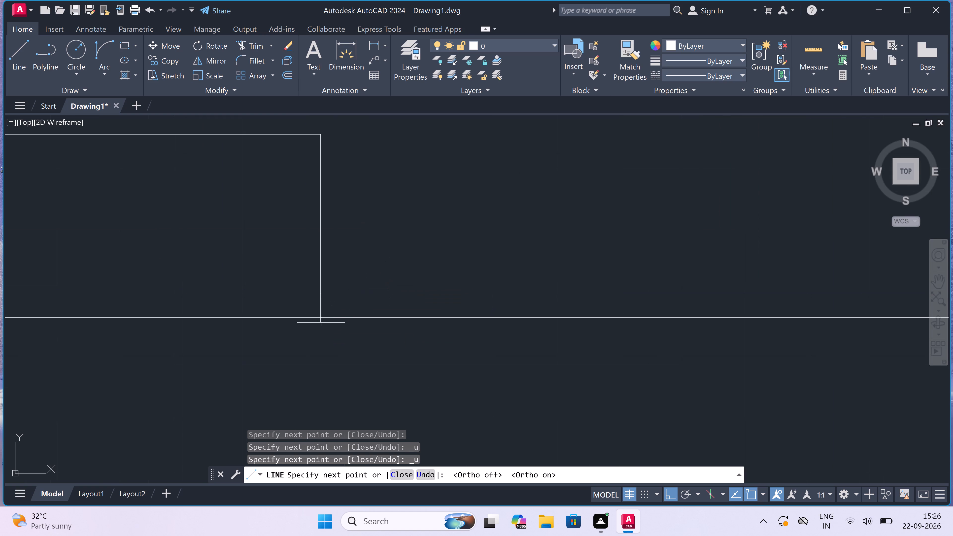
click(321, 319)
scroll(322, 319, down, 4)
scroll(323, 260, up, 2)
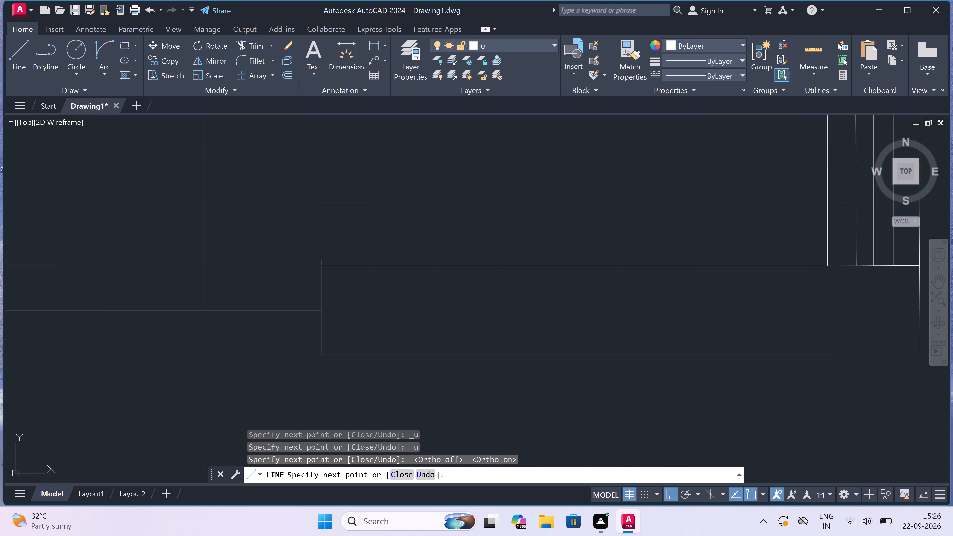
scroll(323, 260, up, 1)
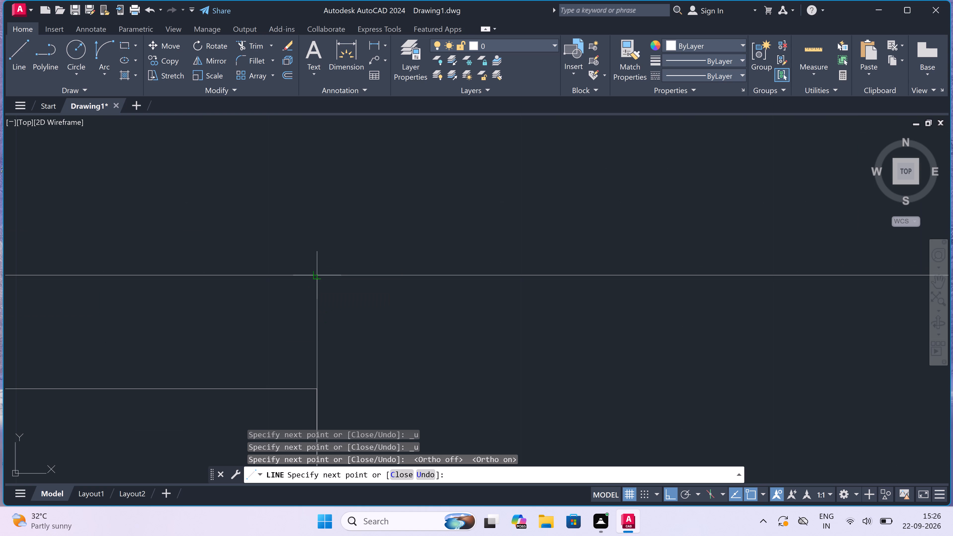
click(318, 277)
key(Escape)
scroll(330, 263, down, 6)
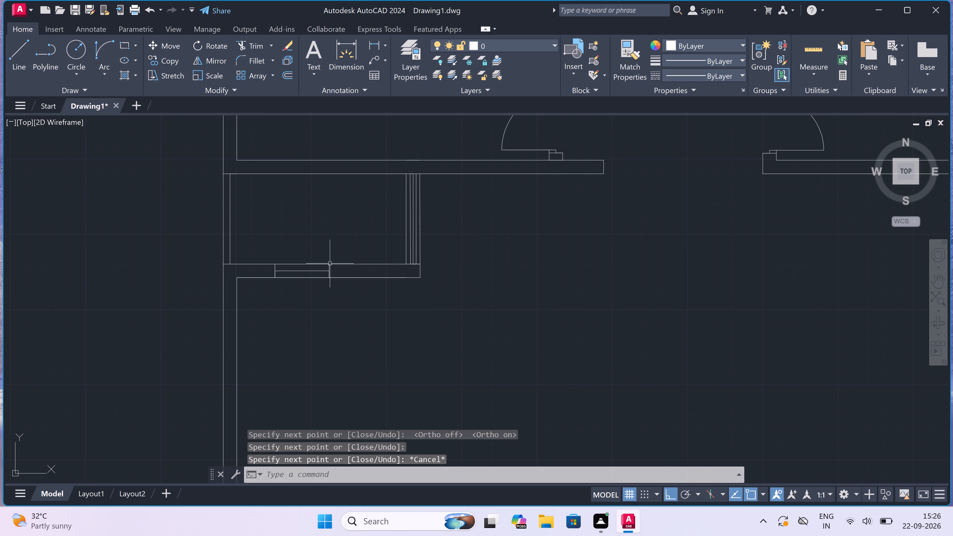
Offset the west outer wall's inner line 9' to the east, below the small room.
scroll(312, 305, down, 2)
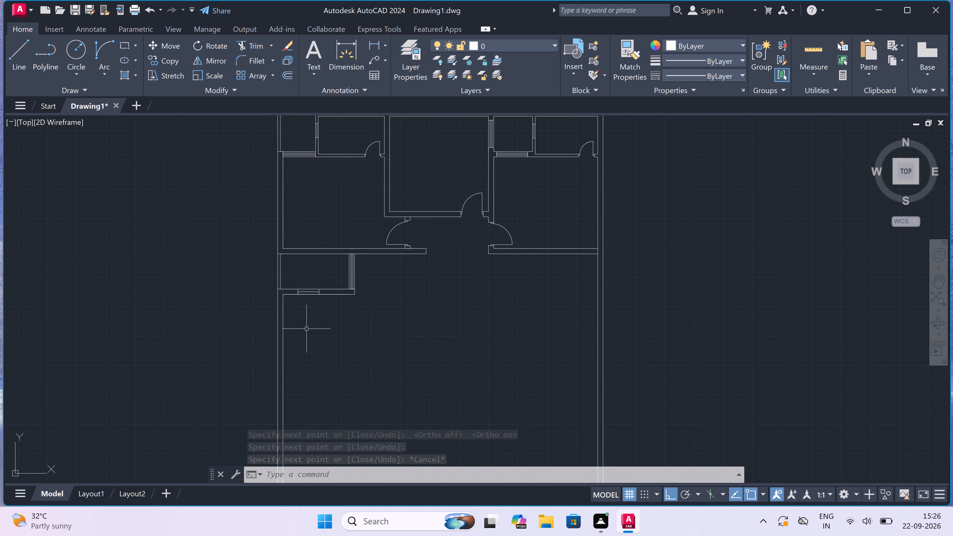
text(o)
key(space)
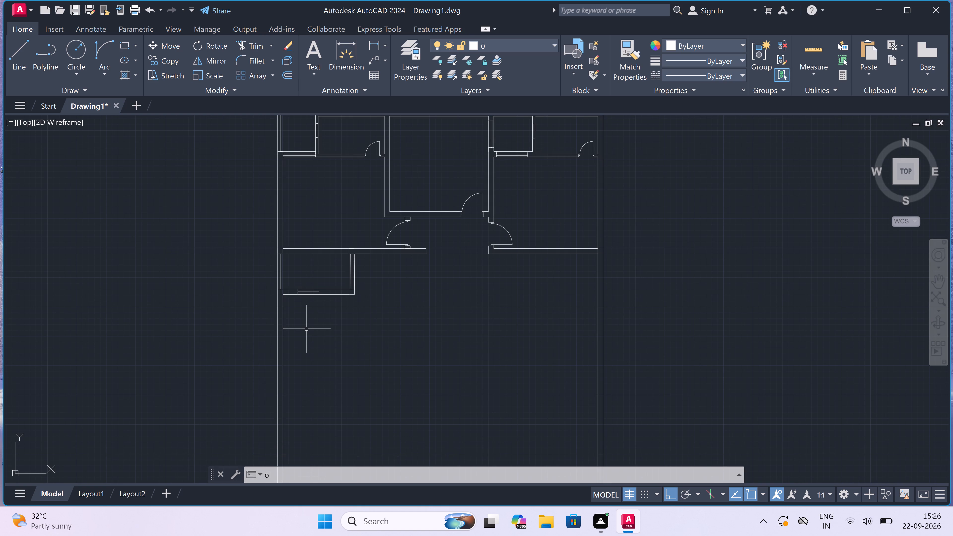
drag(283, 329, 295, 331)
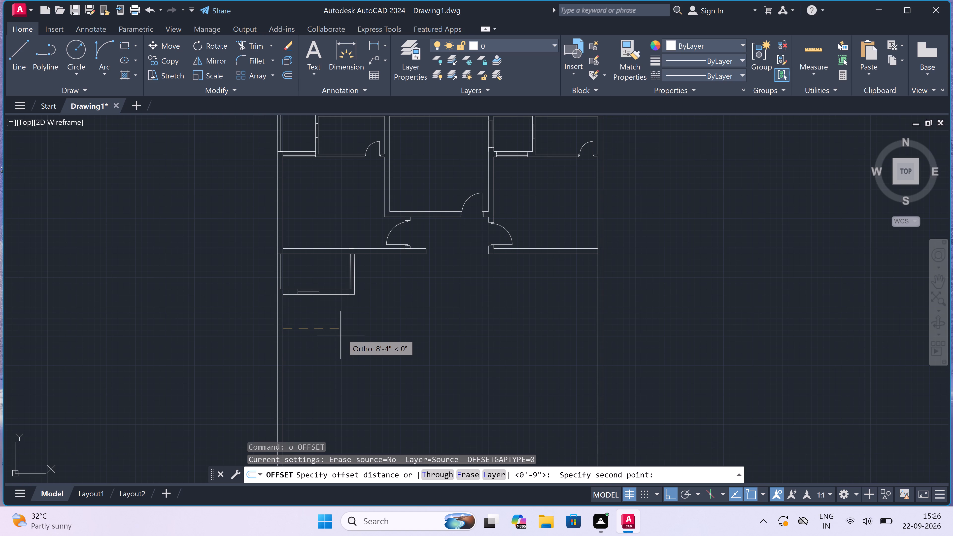
text(9')
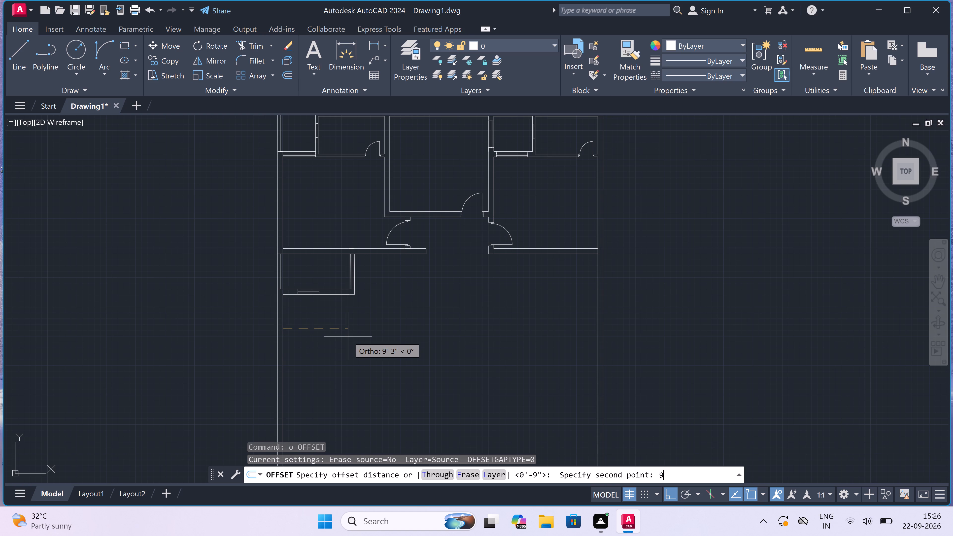
key(space)
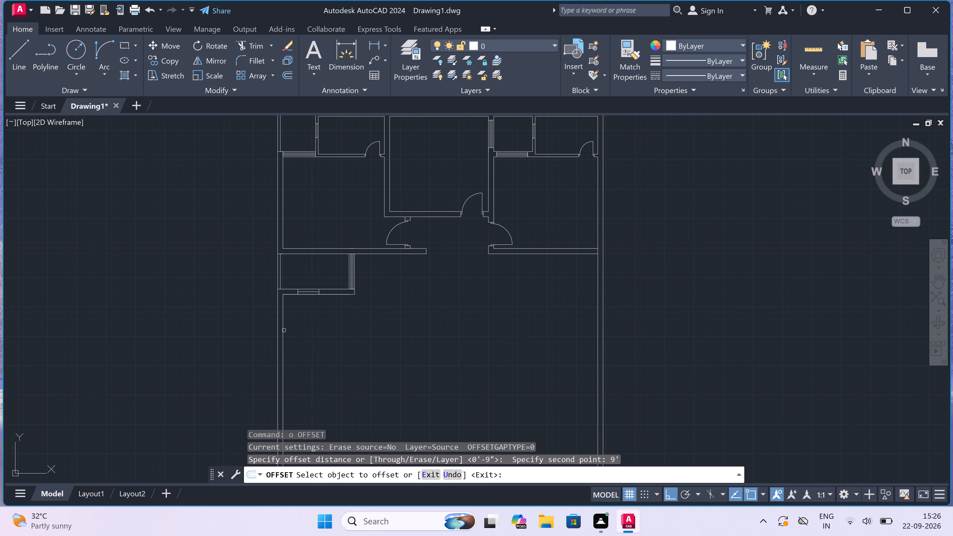
drag(284, 330, 289, 330)
click(356, 318)
key(Escape)
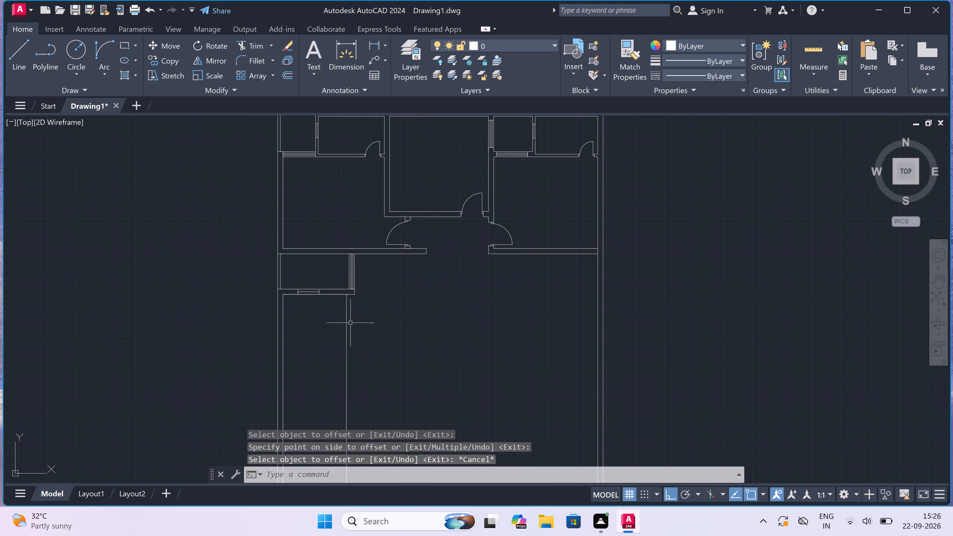
Offset the vertical line below the small room 9" to the east to form the wall thickness.
key(space)
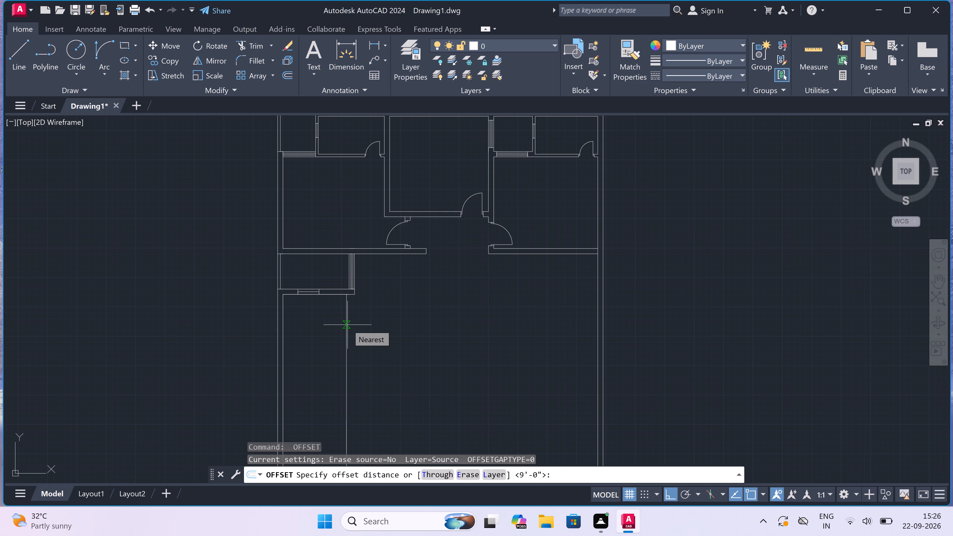
double_click(347, 325)
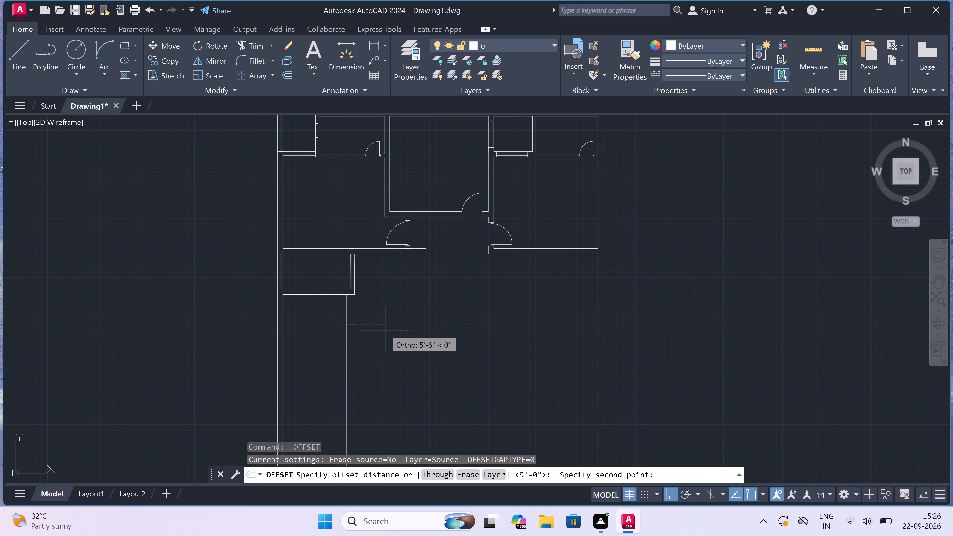
key(9)
key(shift+quotedbl)
key(space)
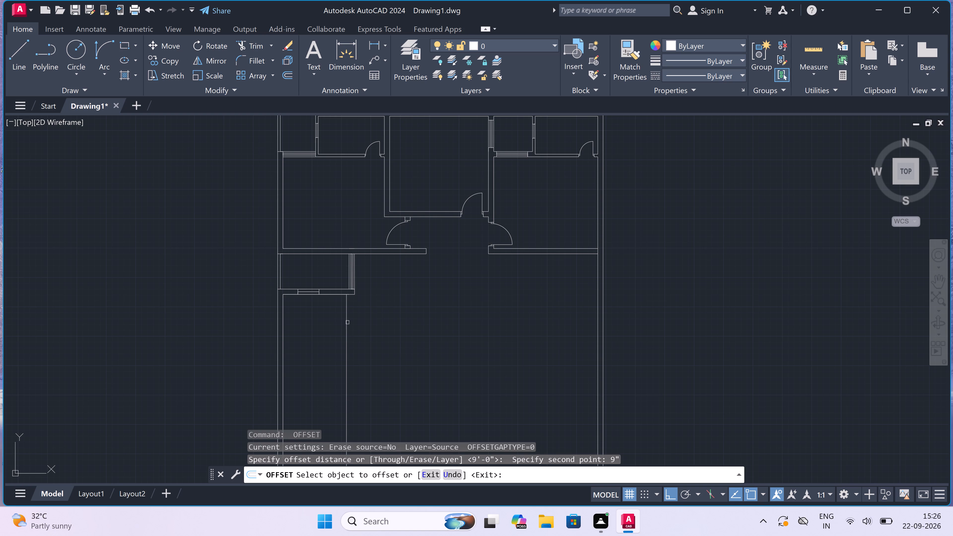
click(347, 322)
click(357, 321)
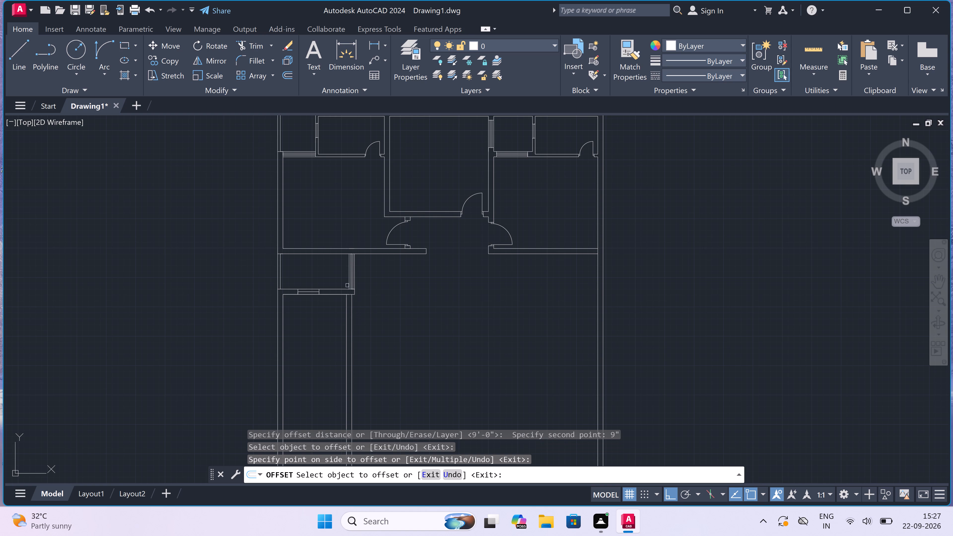
scroll(342, 274, up, 2)
drag(342, 274, 353, 272)
click(426, 267)
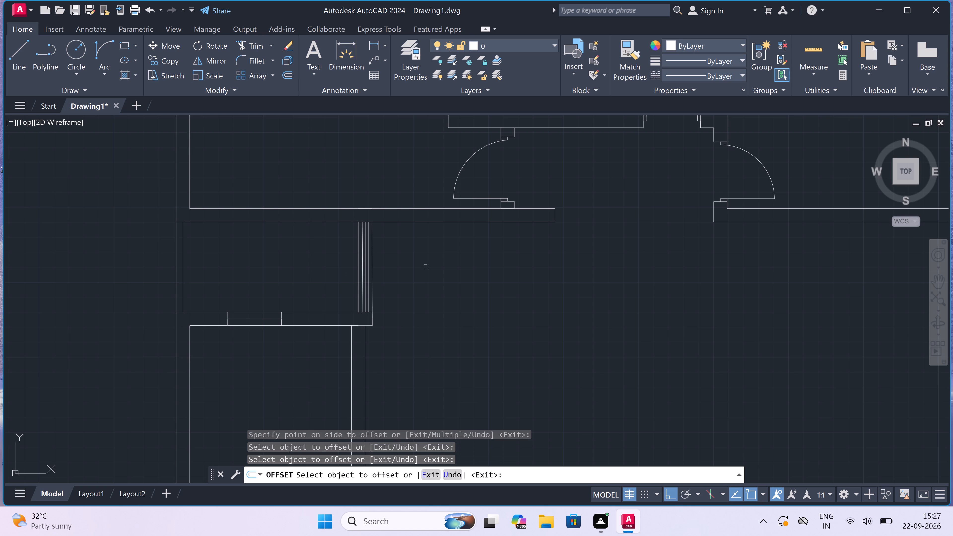
key(Escape)
Erase the five vertical lines forming the small room's east side.
drag(424, 266, 421, 268)
click(325, 283)
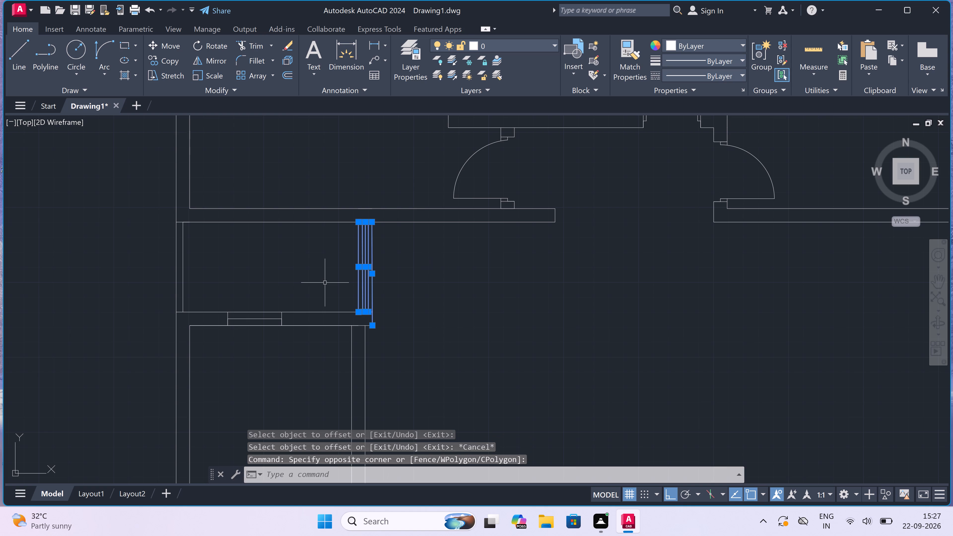
key(Delete)
Draw the small room's new east wall outline from the lower wall's outer corner up to the upper wall, 9" west, and down to the south wall.
key(l)
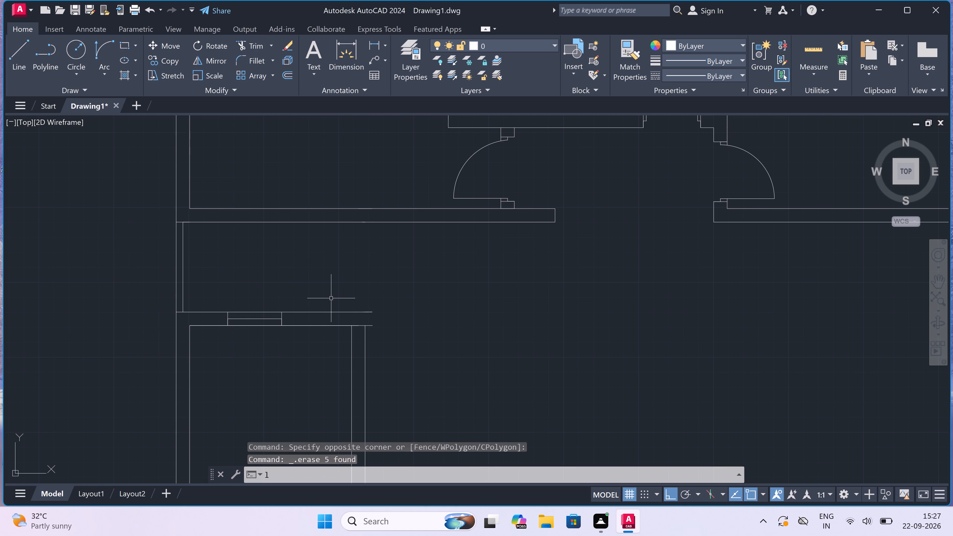
key(space)
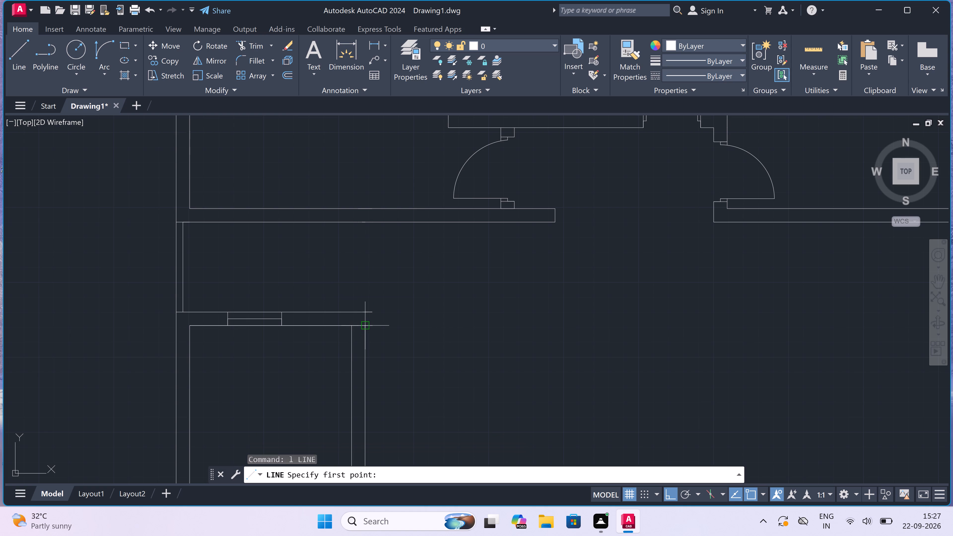
click(364, 326)
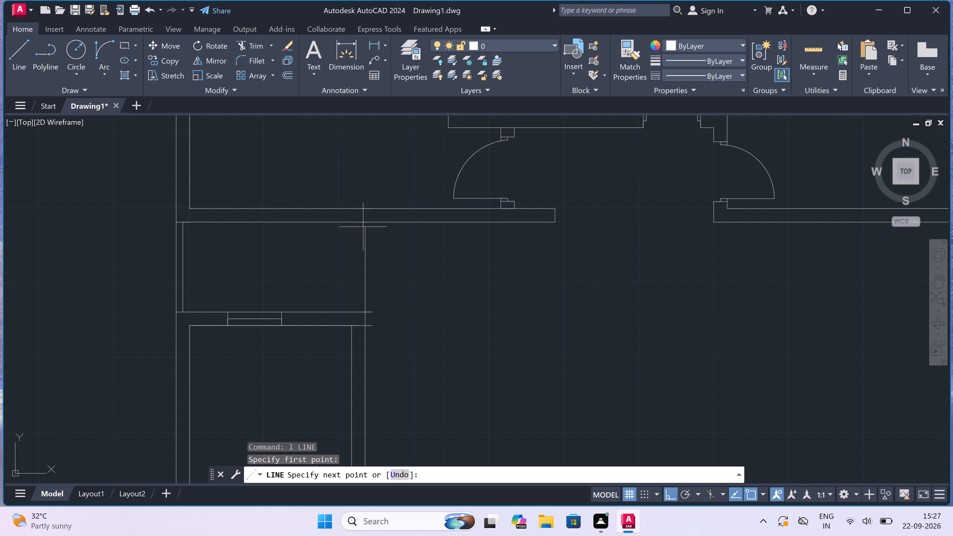
click(365, 221)
key(9)
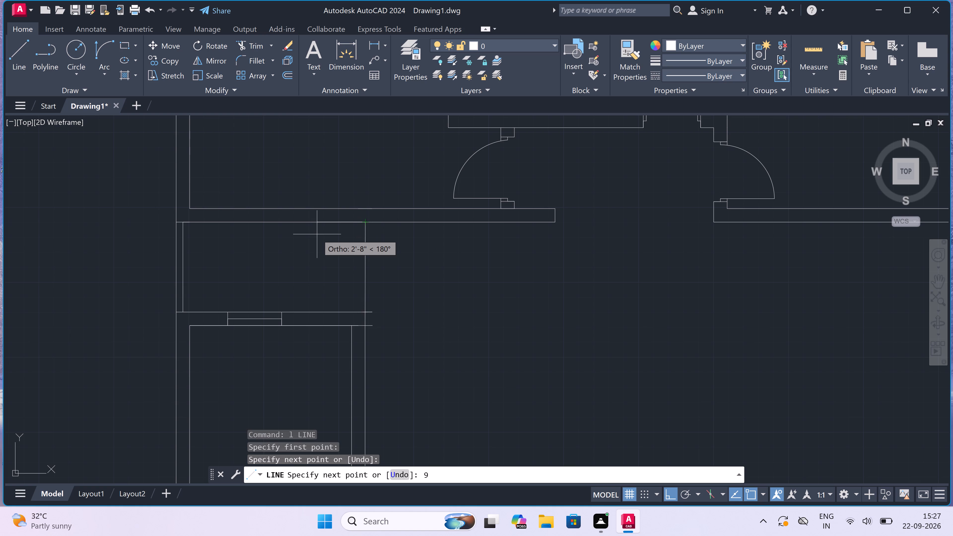
key(shift+quotedbl)
key(space)
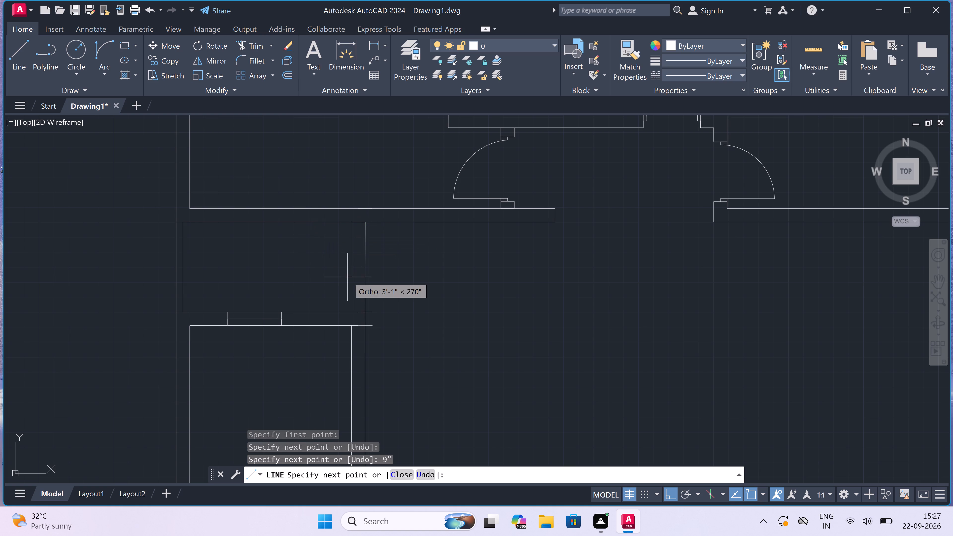
click(350, 309)
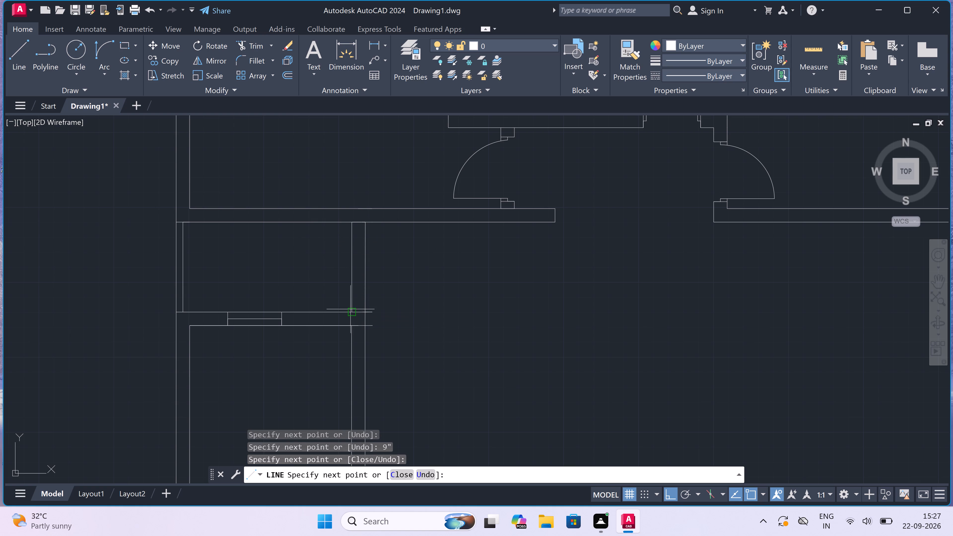
Draw a vertical line along the centre of the new east wall and a parallel line 2" west of it.
scroll(350, 309, up, 2)
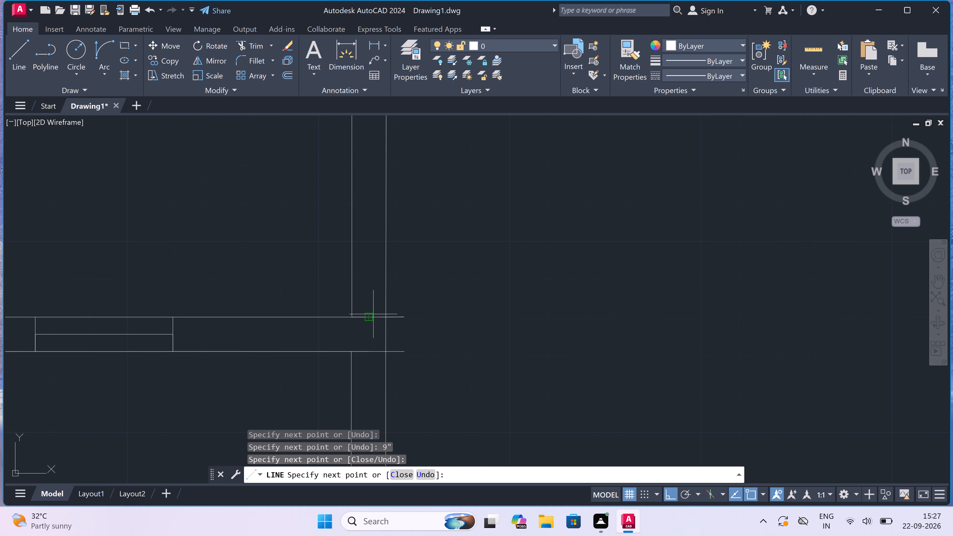
click(371, 317)
scroll(371, 315, down, 2)
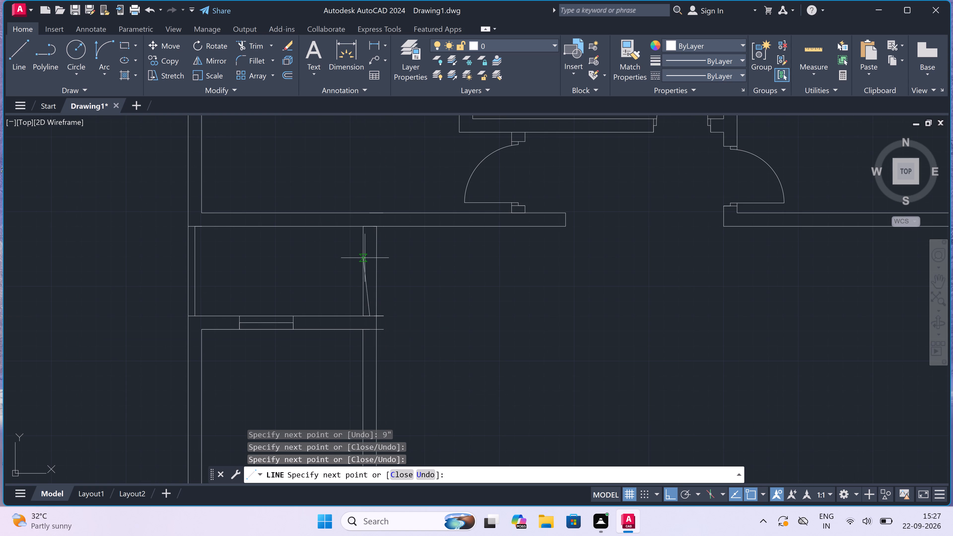
scroll(369, 229, up, 4)
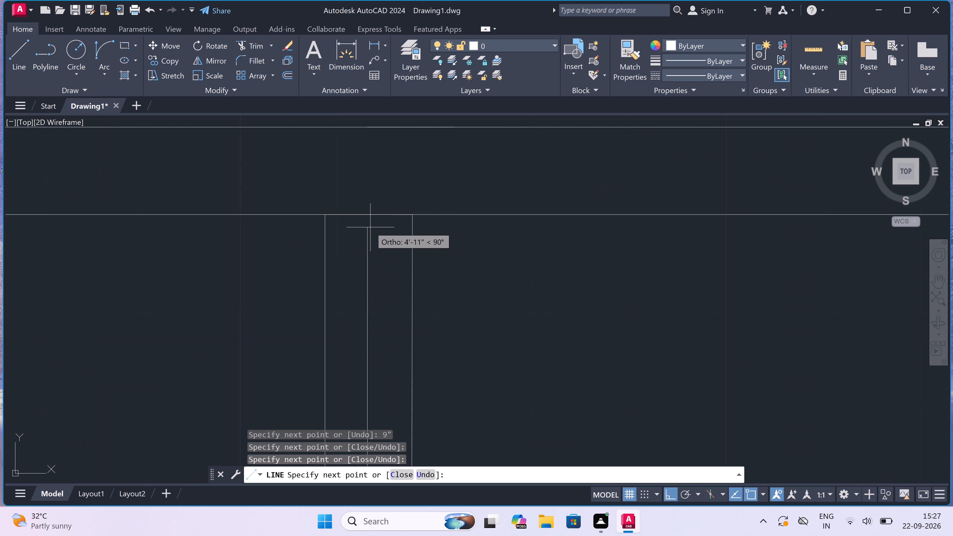
click(370, 213)
text(2")
key(space)
scroll(353, 216, down, 3)
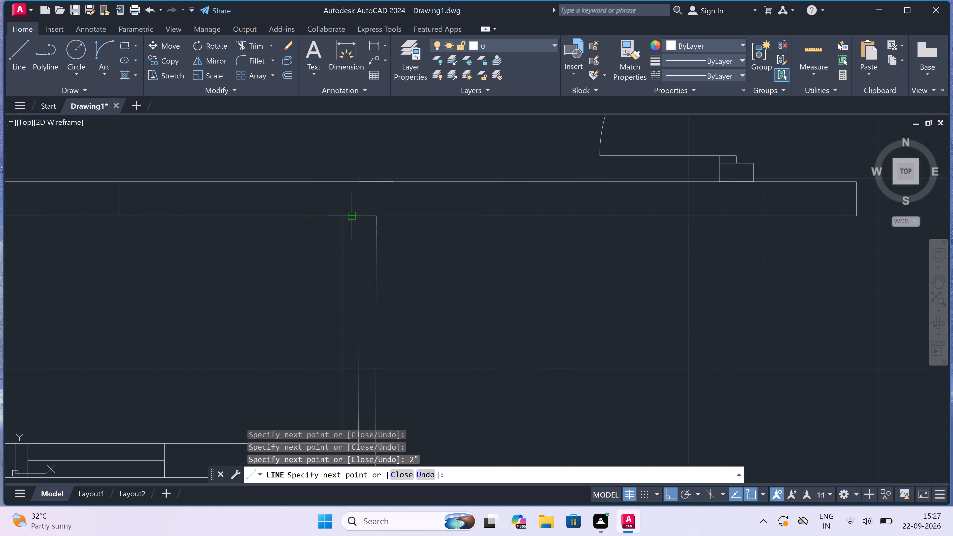
scroll(353, 217, down, 1)
scroll(347, 286, up, 3)
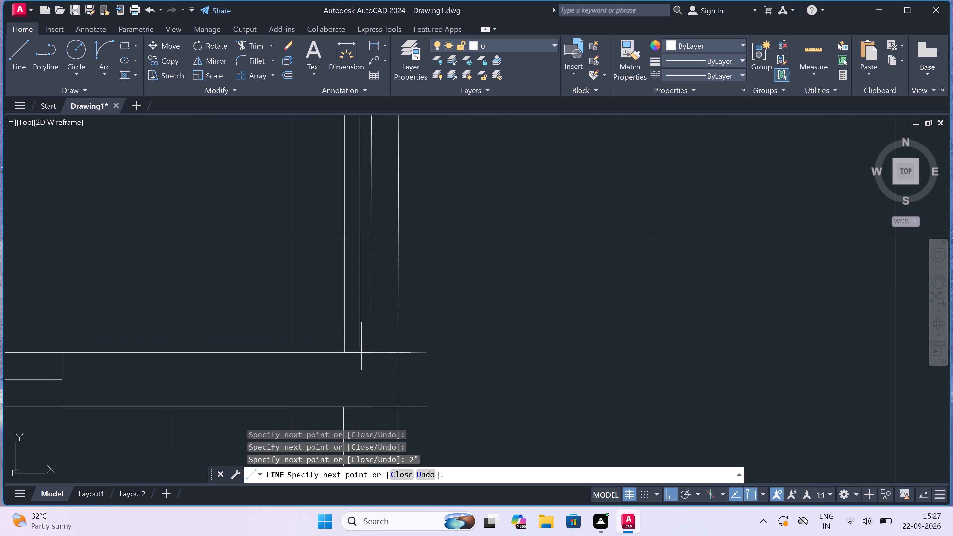
click(361, 352)
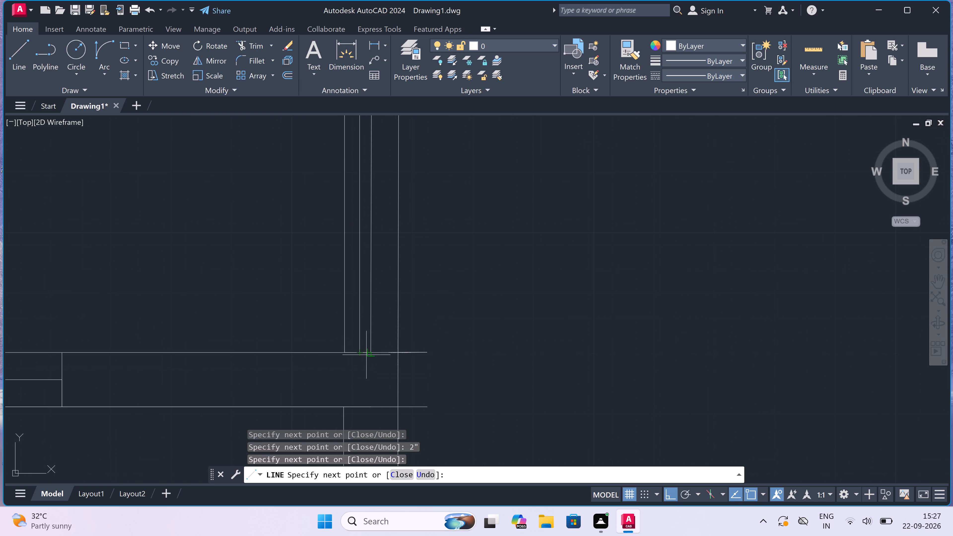
Draw another vertical line 2" east of the new east wall's centre line, up to the upper wall.
click(369, 353)
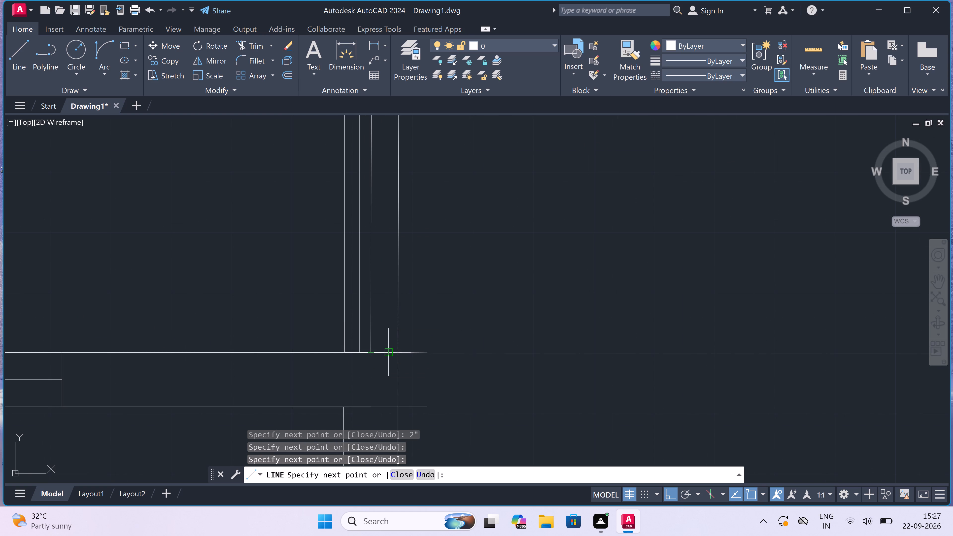
text(2")
key(space)
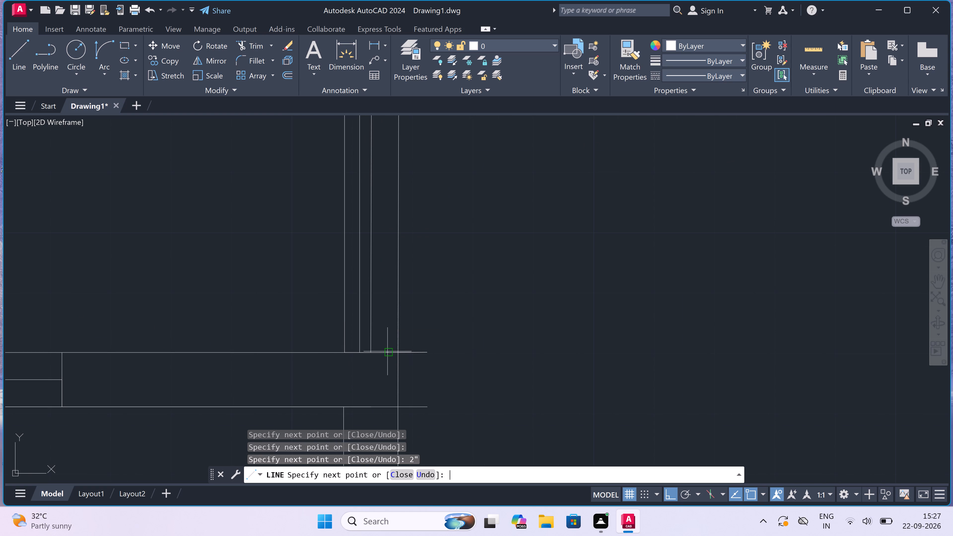
scroll(388, 352, down, 3)
scroll(381, 258, up, 2)
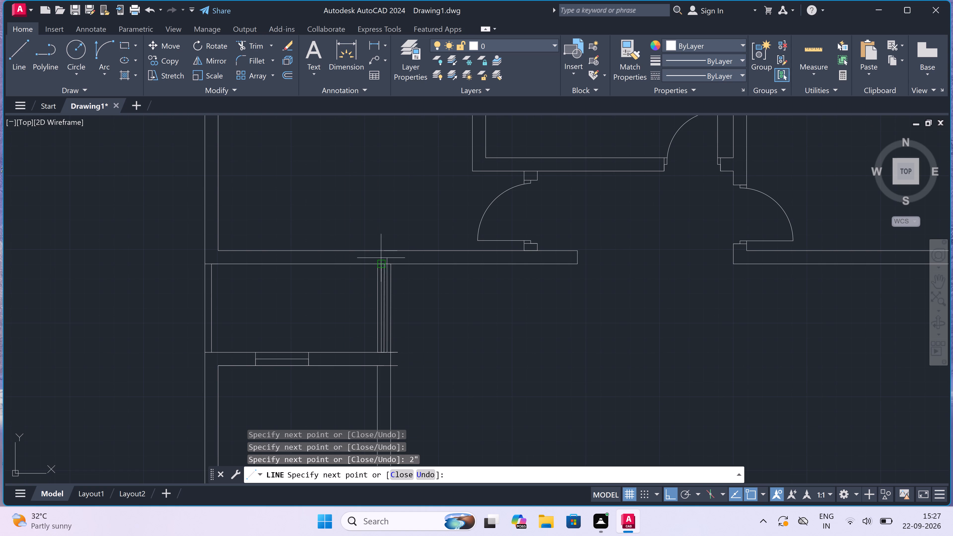
scroll(389, 273, up, 3)
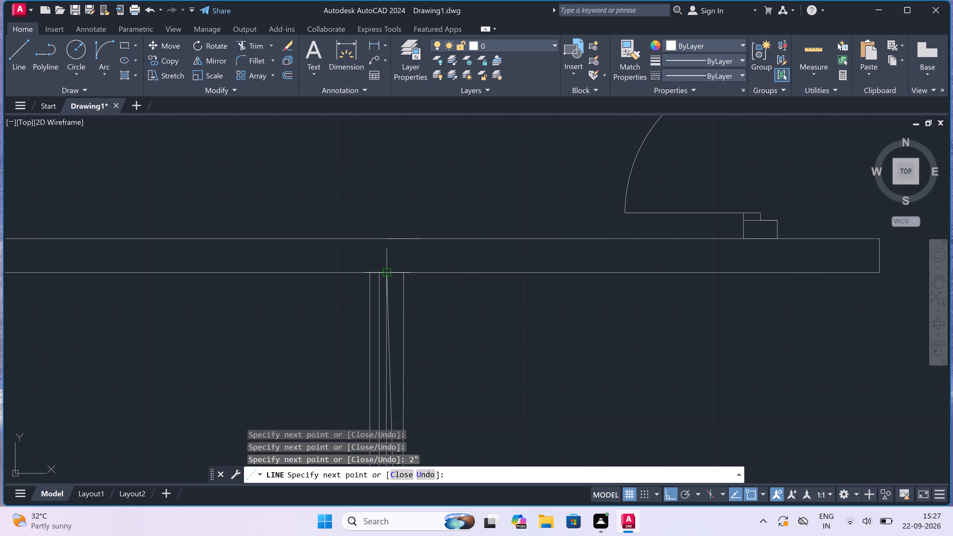
click(402, 266)
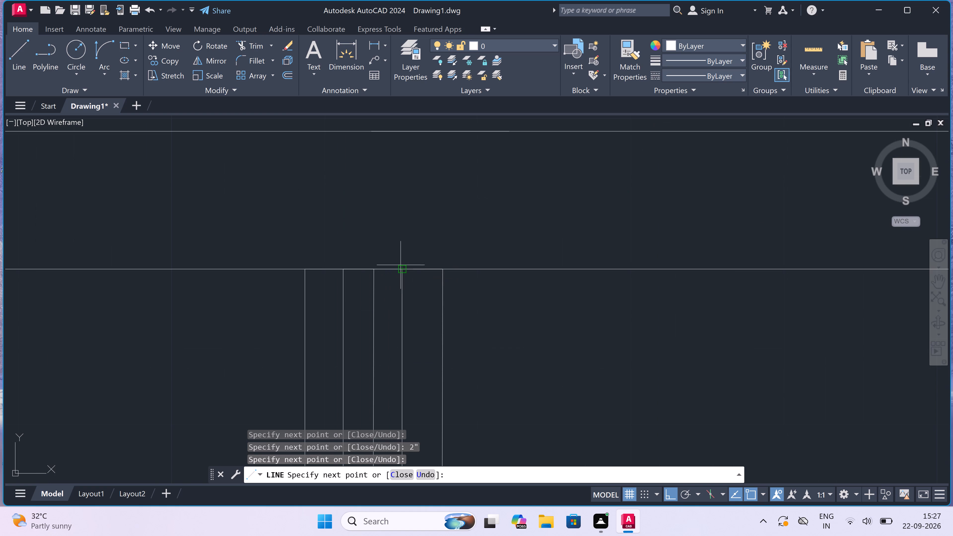
key(Escape)
Trim the south wall's overhanging east ends and its lower line where it crosses the new 9" wall.
scroll(382, 236, down, 5)
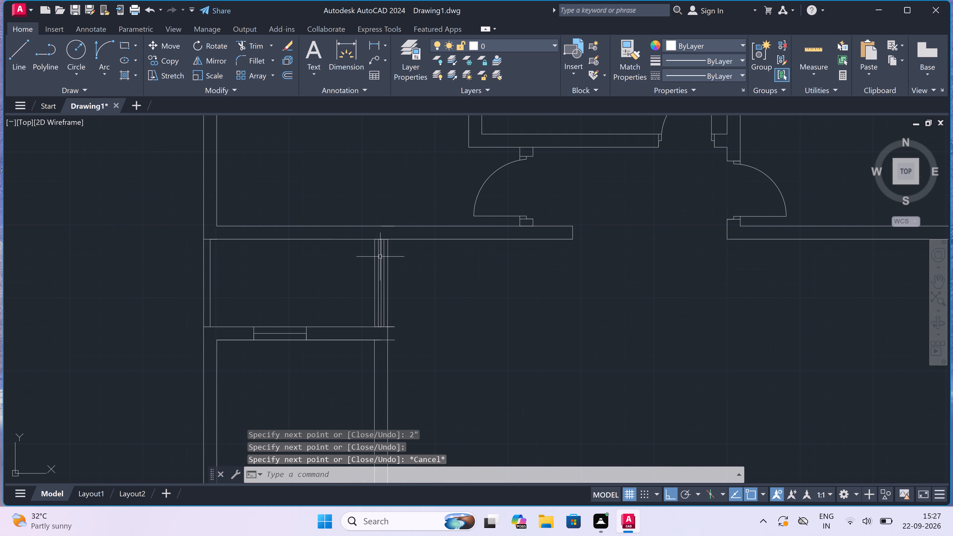
scroll(391, 309, down, 3)
scroll(389, 331, up, 3)
scroll(375, 267, up, 2)
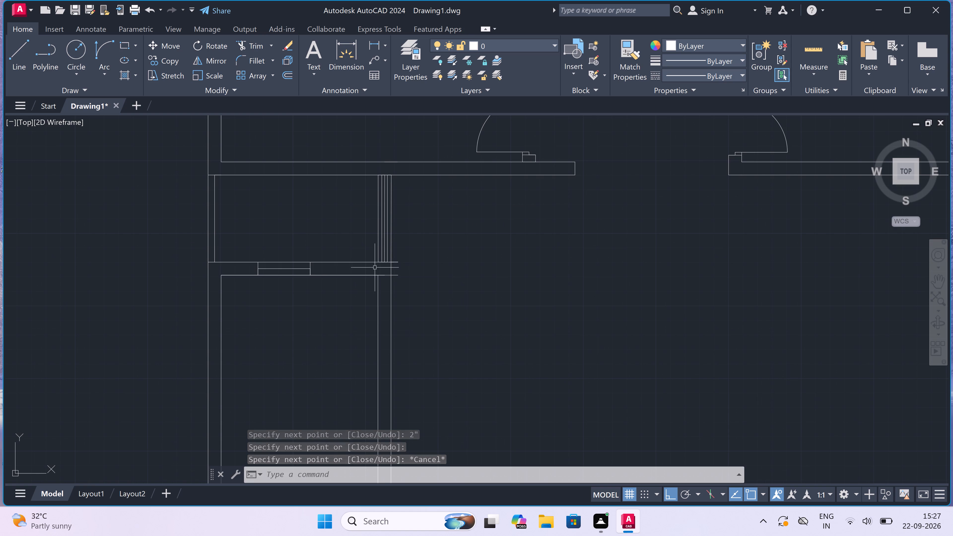
scroll(375, 267, up, 1)
text(tr)
key(space)
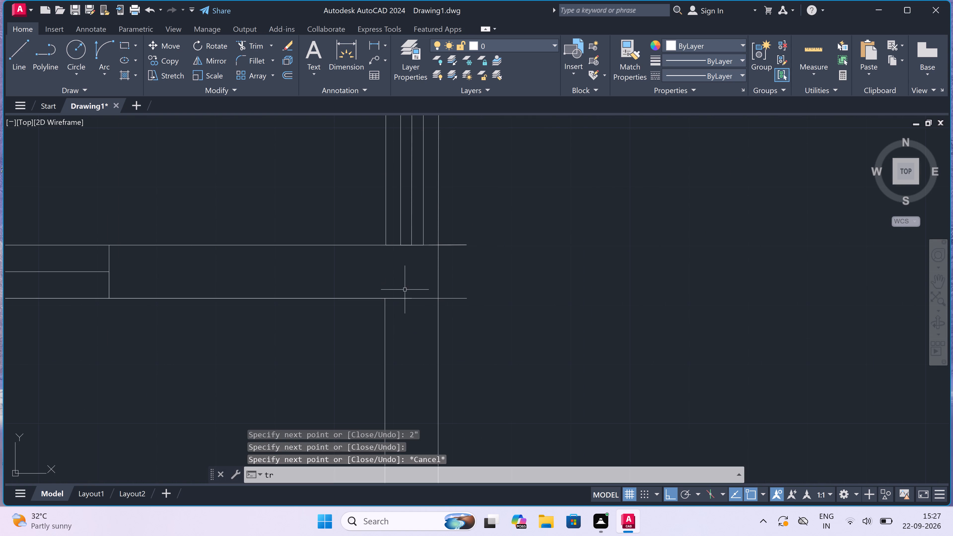
drag(448, 242, 449, 245)
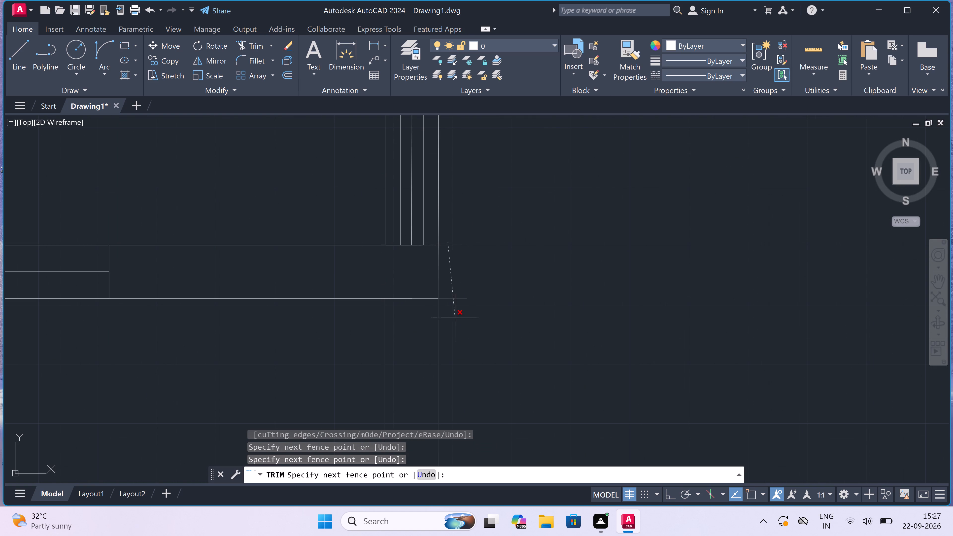
click(455, 318)
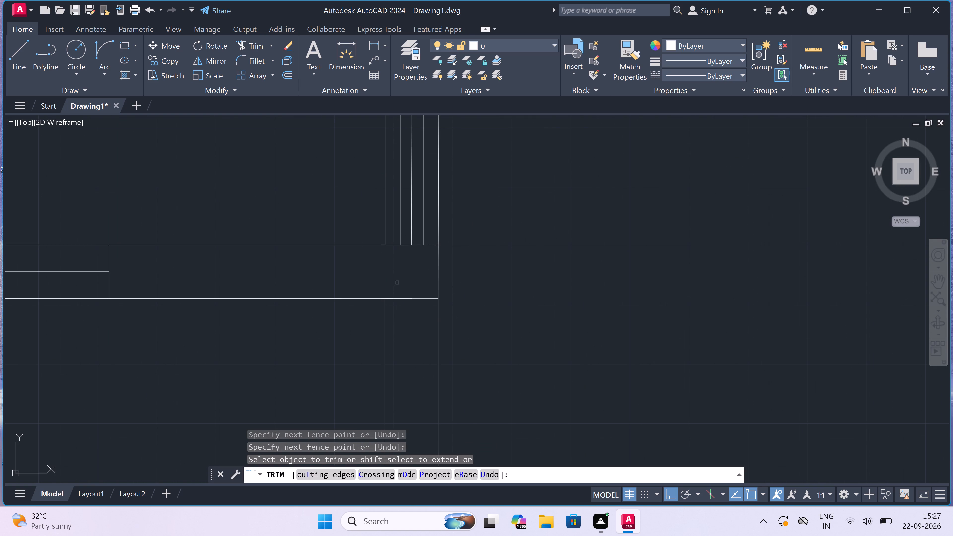
click(402, 285)
click(405, 319)
scroll(404, 305, down, 6)
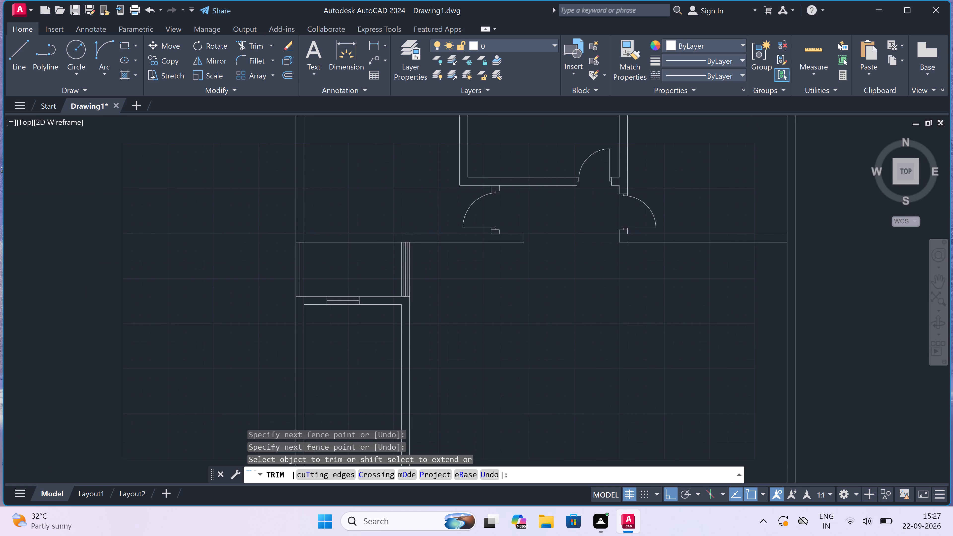
scroll(360, 321, up, 2)
key(Escape)
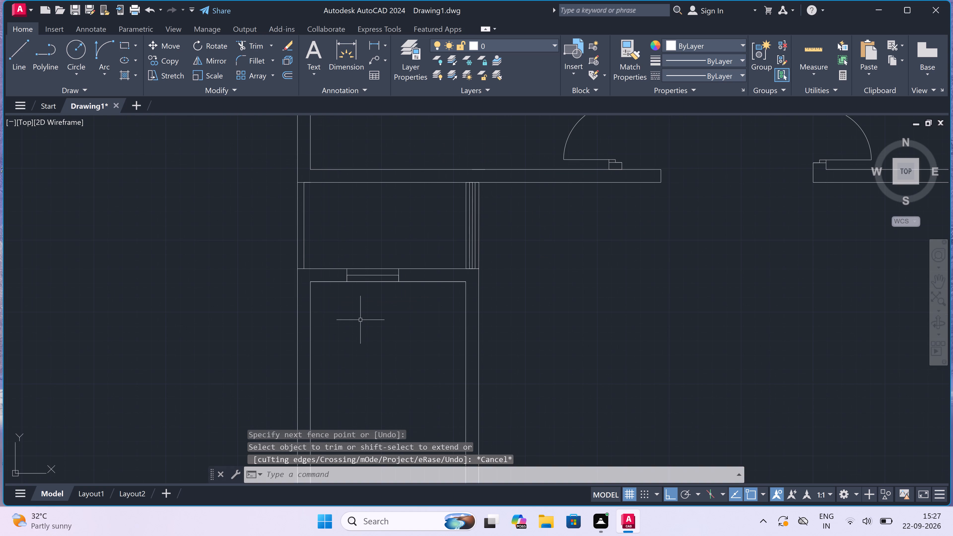
Offset the lower line of the small room's south wall 10' to the south.
text(o)
key(space)
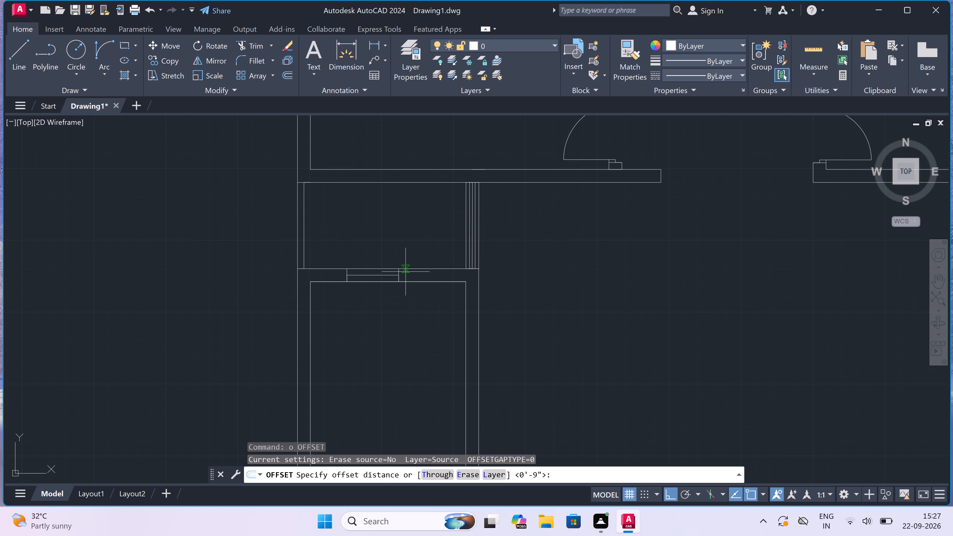
click(413, 282)
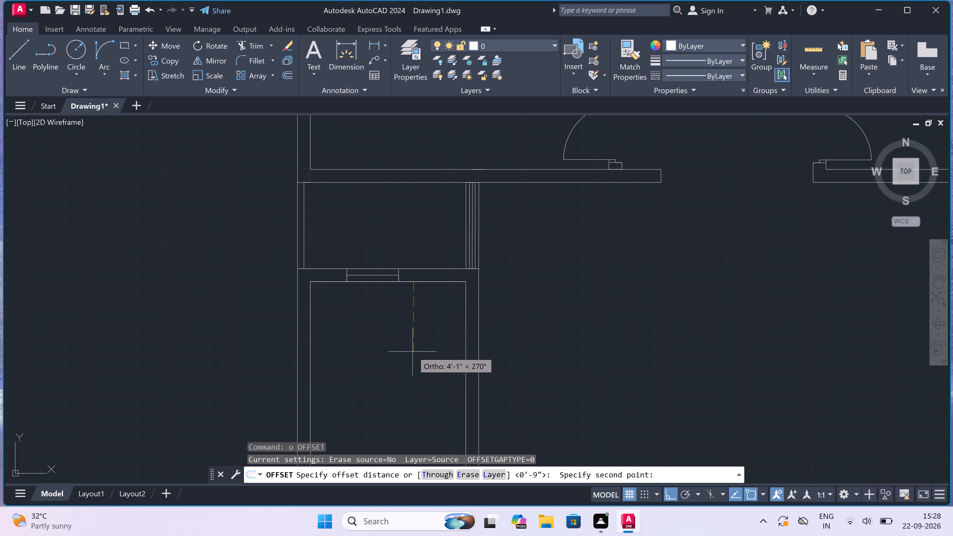
text(10')
key(space)
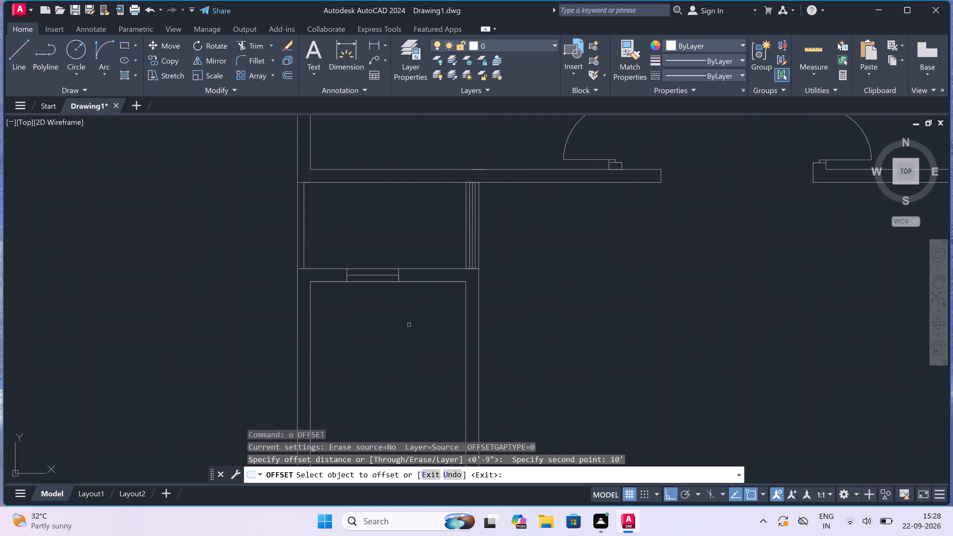
click(408, 282)
click(410, 318)
scroll(410, 315, down, 4)
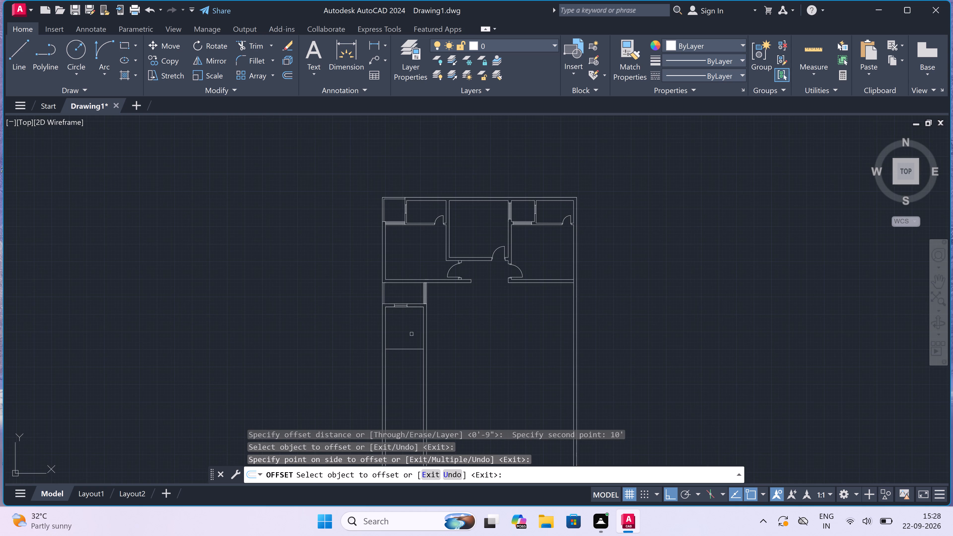
Offset the horizontal line across the west strip, below the small room, 9" to the south to form a wall.
scroll(409, 342, up, 3)
key(Escape)
key(space)
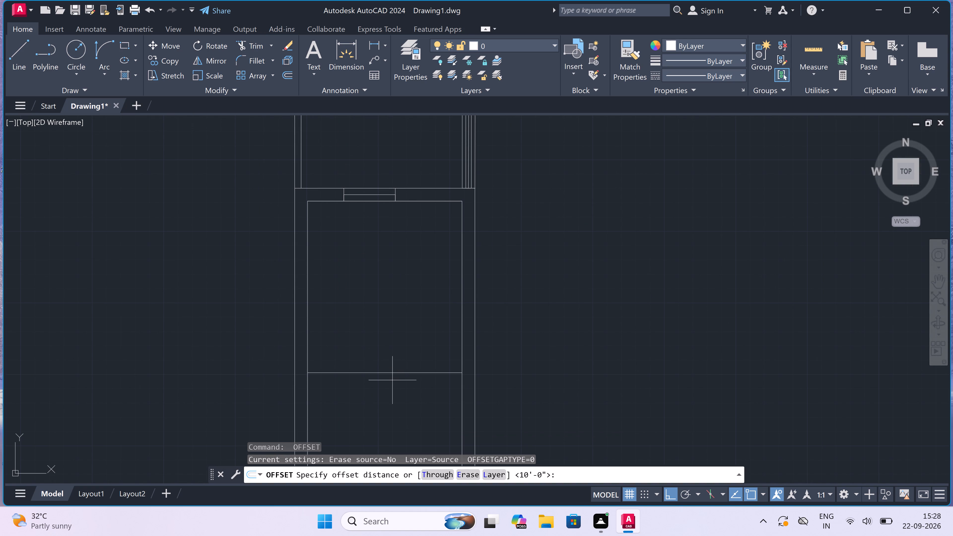
drag(387, 371, 388, 381)
key(0)
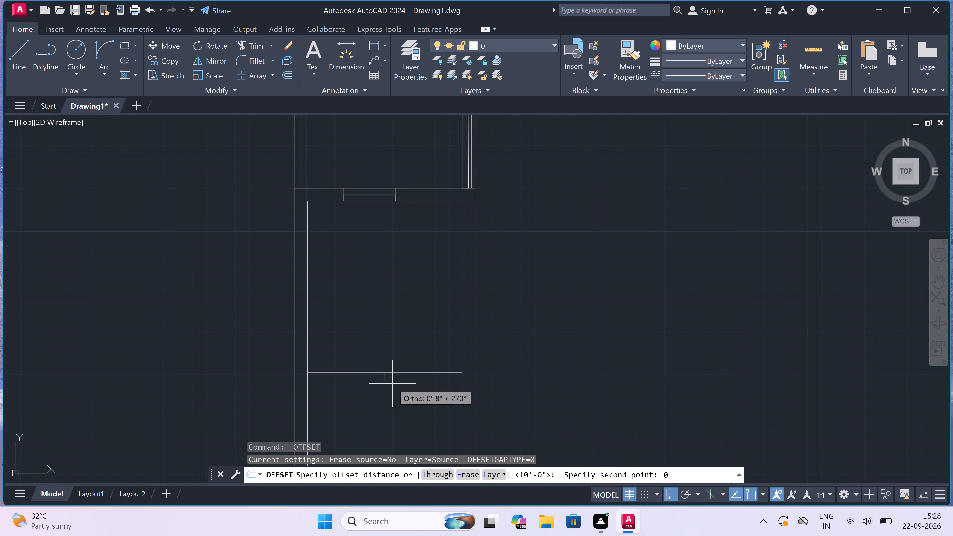
key(BackSpace)
text(9')
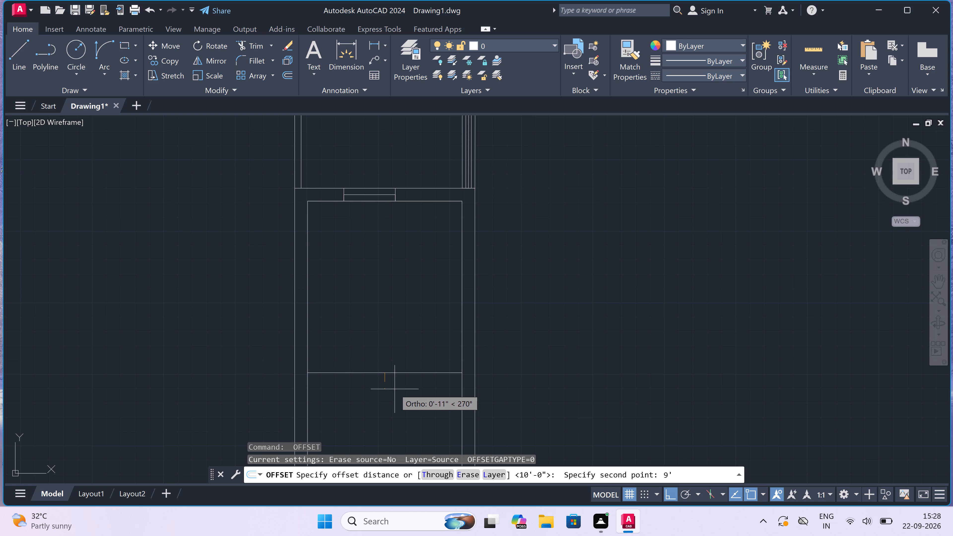
key(BackSpace)
key(shift+quotedbl)
key(space)
click(390, 372)
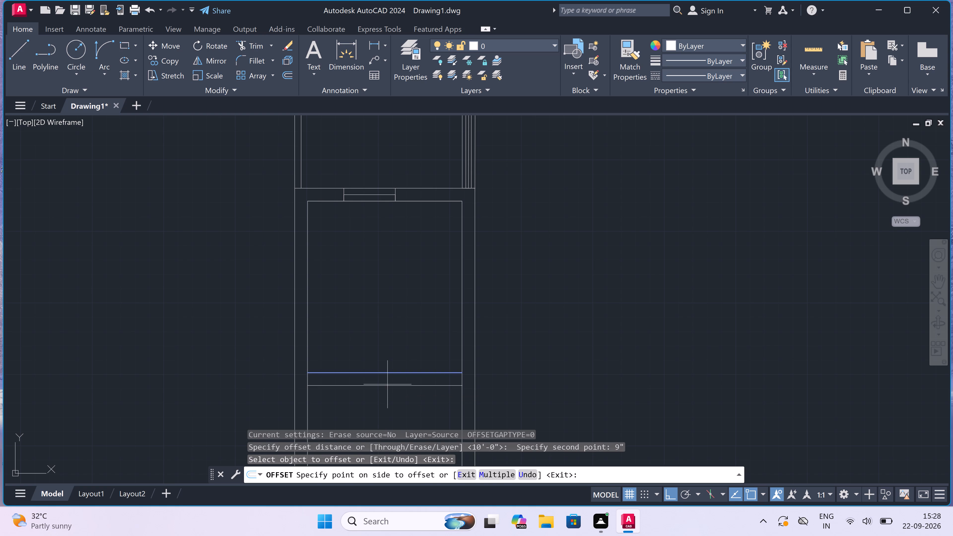
click(387, 390)
scroll(386, 385, down, 4)
scroll(379, 399, up, 3)
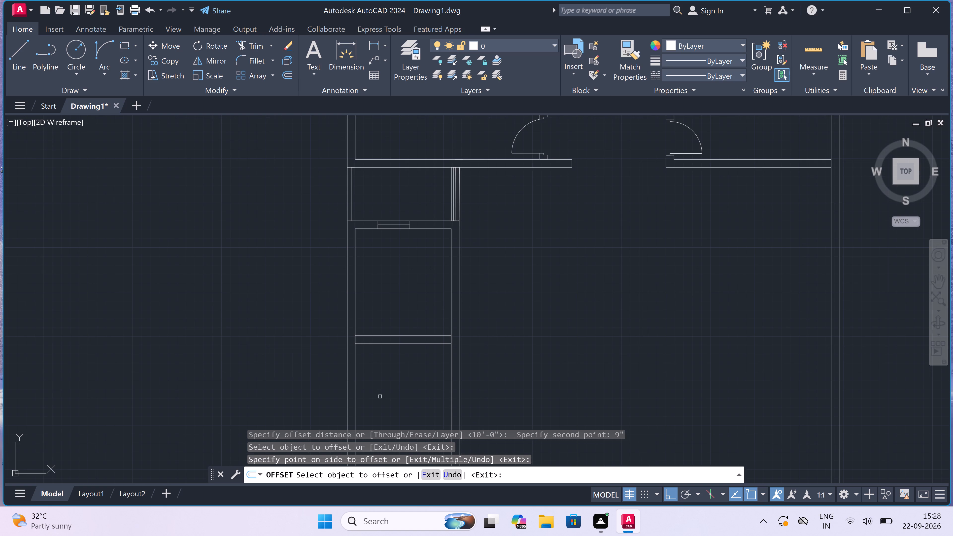
key(Escape)
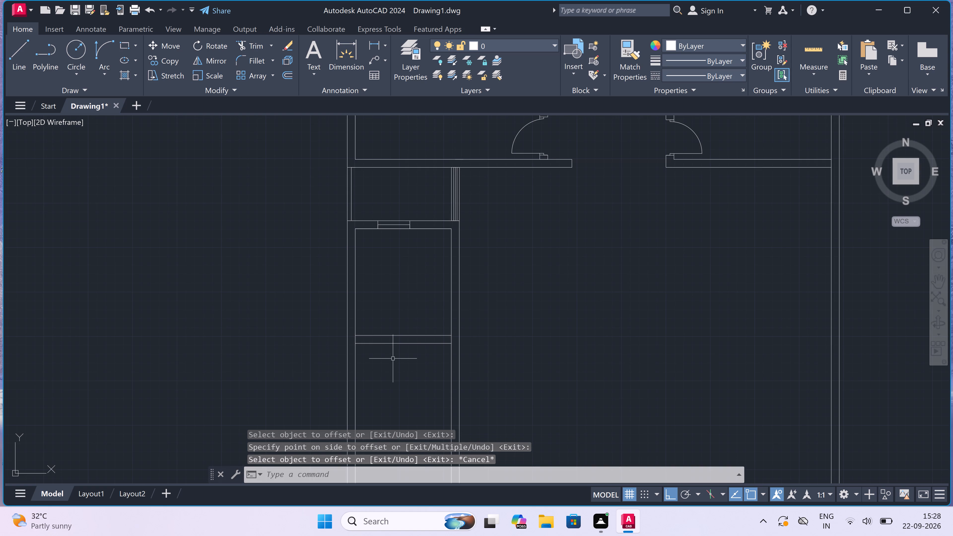
Offset the lower line of the new 9" cross wall 12'6" to the south.
key(space)
click(394, 345)
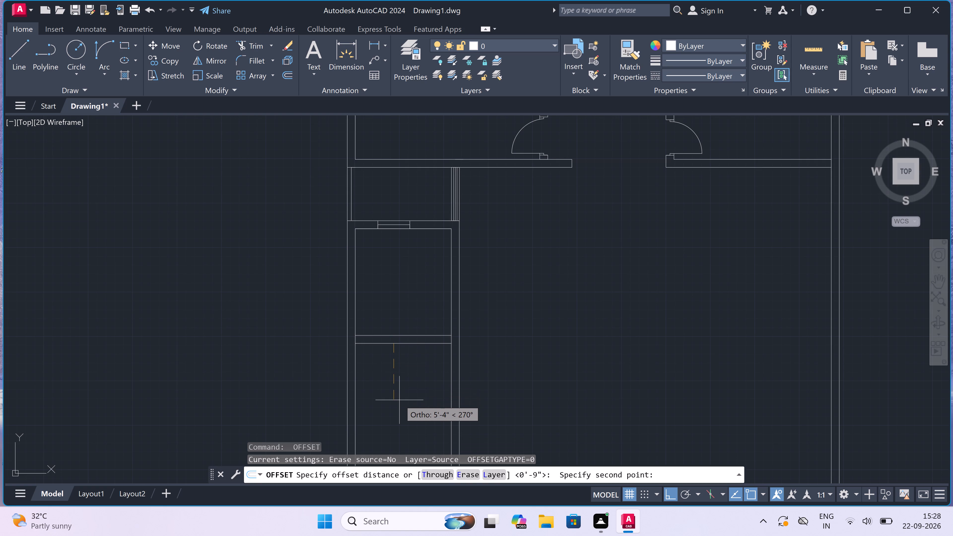
text(12'6)
text(")
key(space)
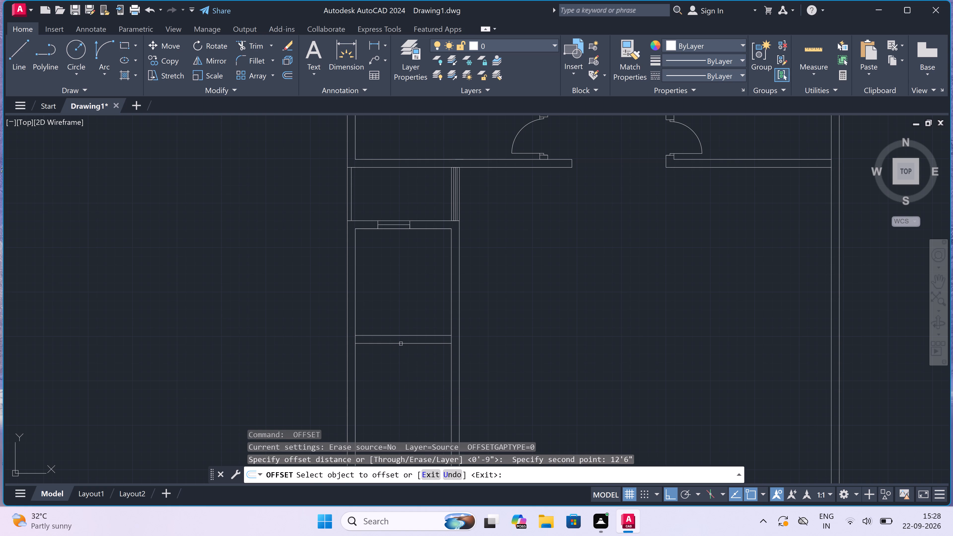
drag(401, 344, 401, 350)
click(397, 367)
scroll(396, 365, down, 4)
scroll(392, 393, up, 3)
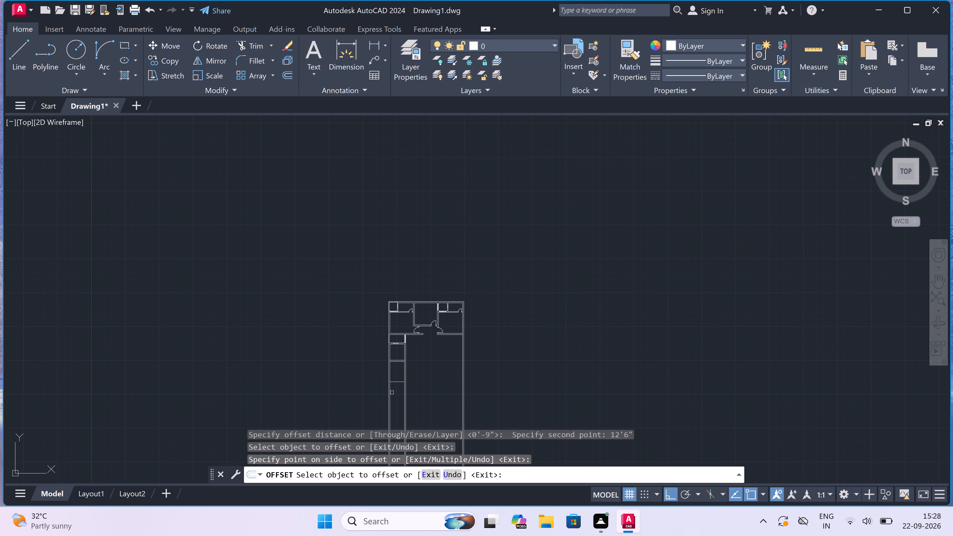
key(Escape)
Offset the newest horizontal line 9" to the south to form a second cross wall in the west strip.
key(space)
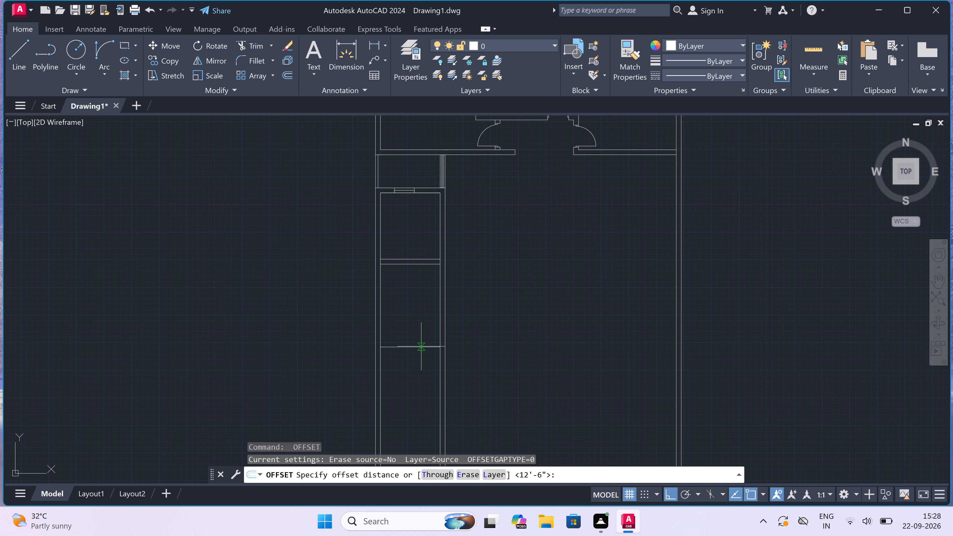
click(421, 346)
text(9")
key(space)
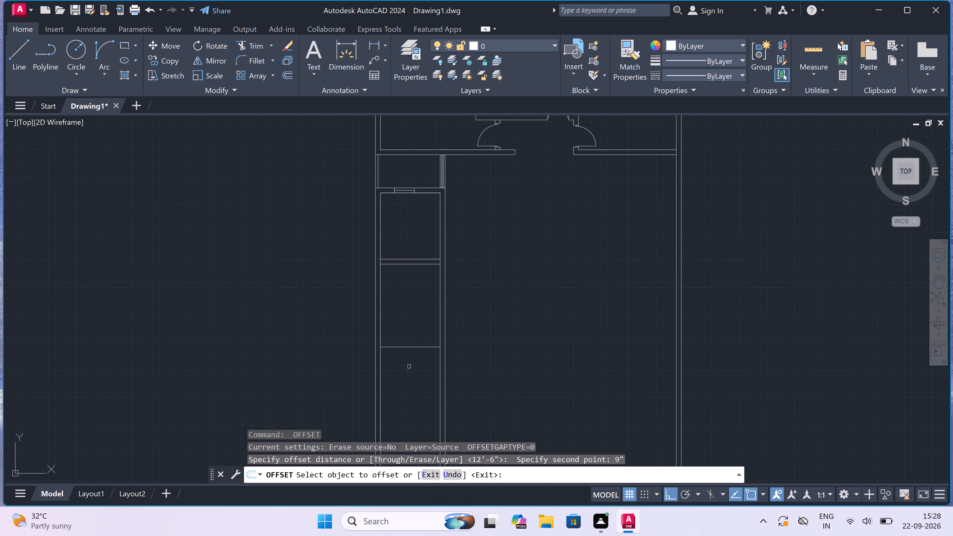
drag(409, 348, 409, 351)
click(410, 362)
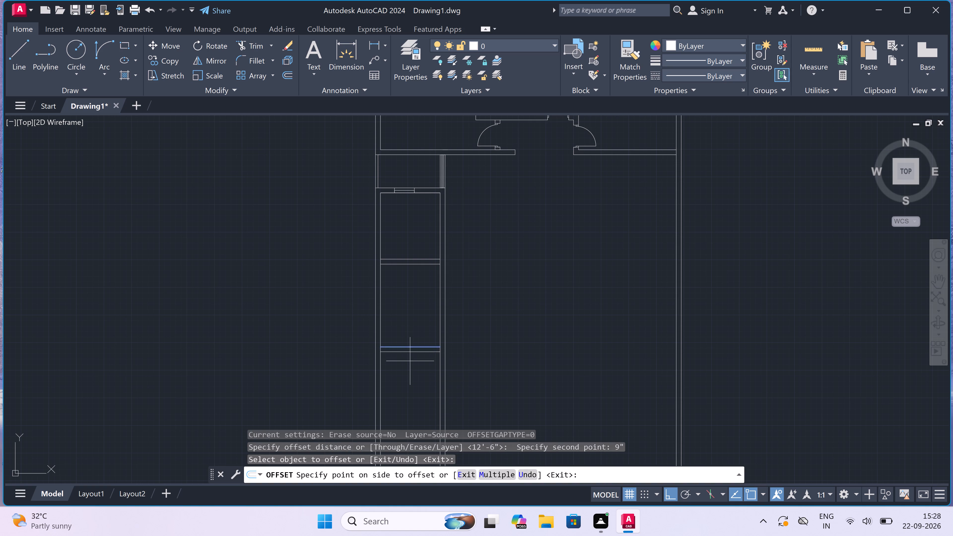
key(Escape)
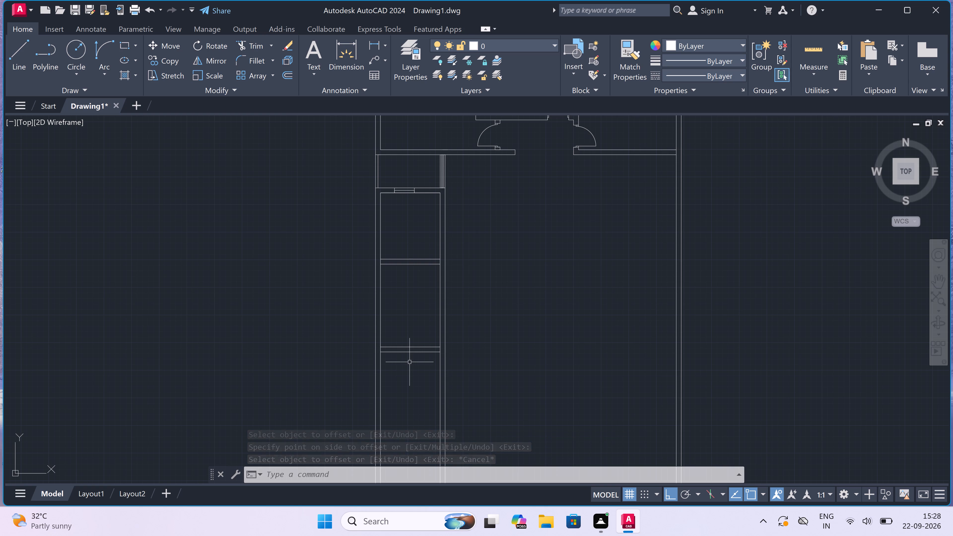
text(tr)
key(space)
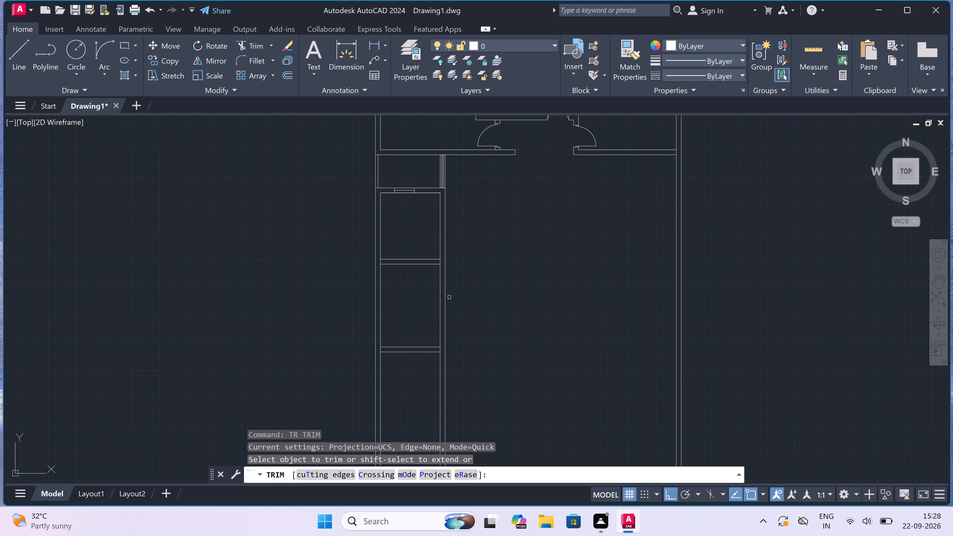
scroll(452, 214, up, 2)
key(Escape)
Draw a short horizontal line across the strip's east wall, continuing the upper cross wall's lower line to the wall's outer face.
text(l)
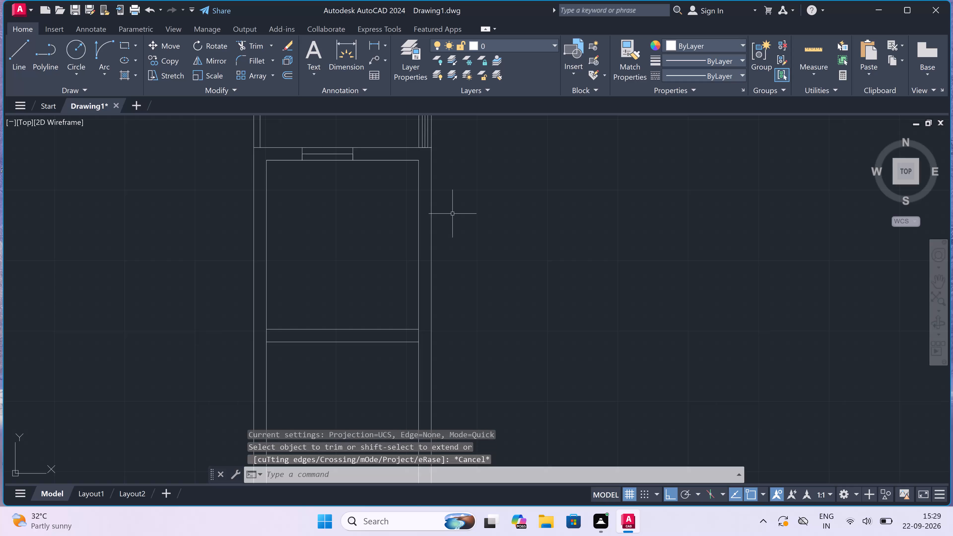
key(space)
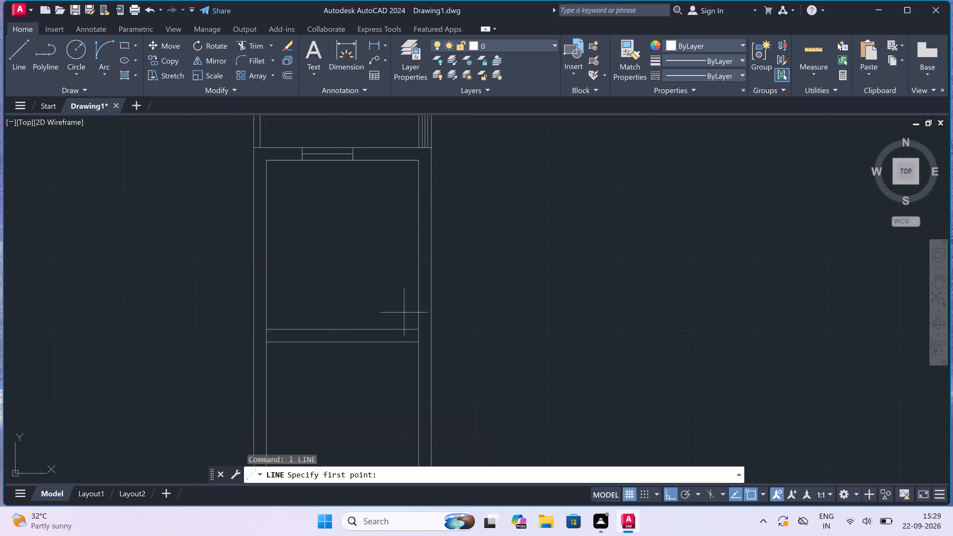
click(415, 344)
click(431, 345)
key(Escape)
scroll(442, 303, down, 4)
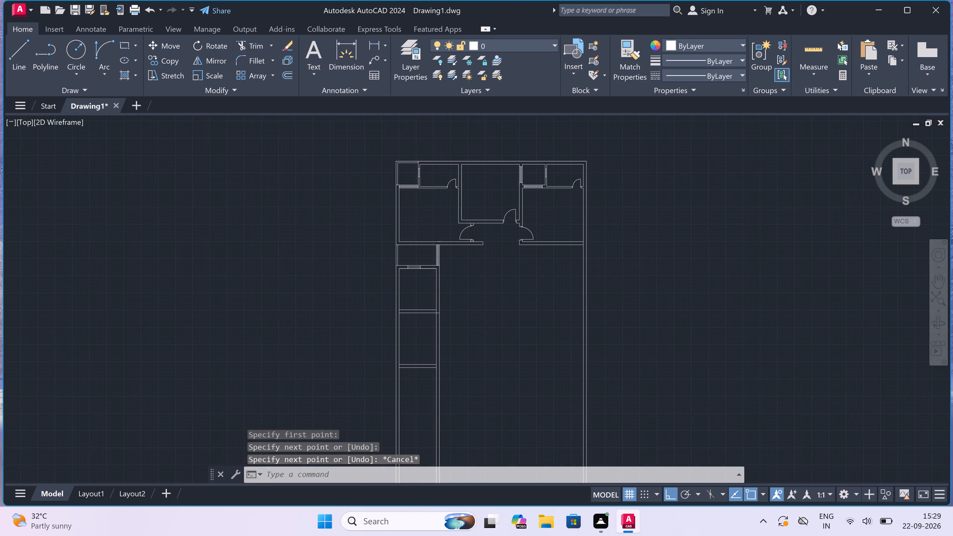
Trim away both lines of the strip's east wall south of the upper cross wall, including the part below the lower cross wall.
scroll(443, 327, up, 2)
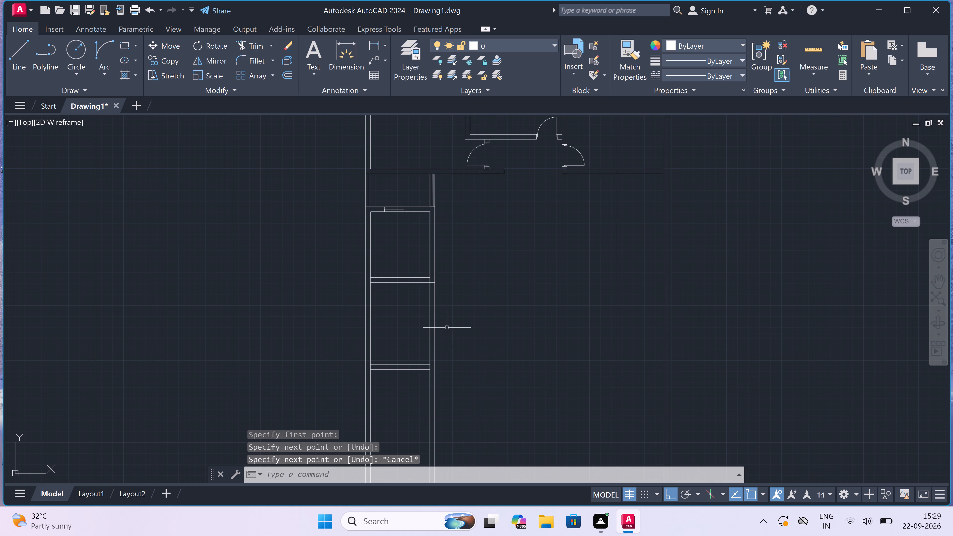
key(Escape)
text(tr)
key(space)
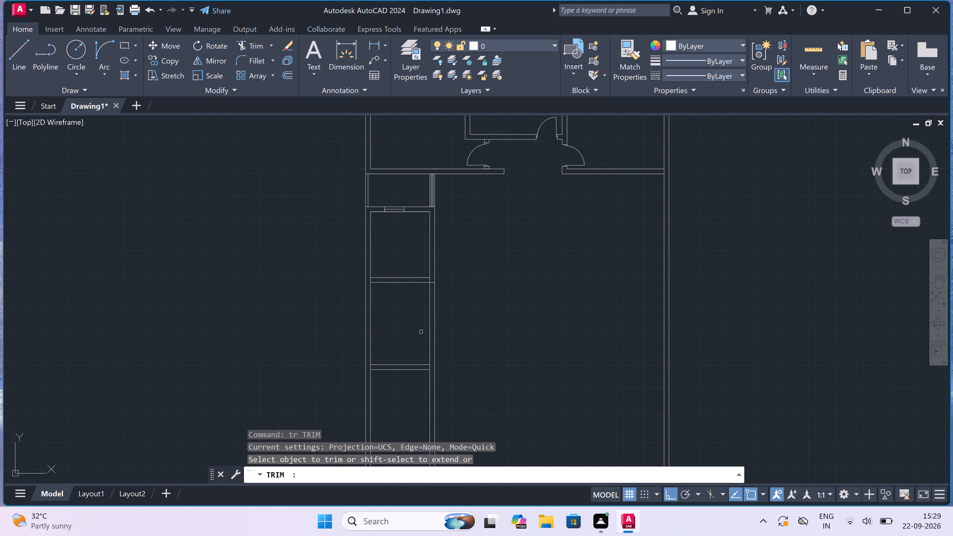
click(421, 331)
click(481, 323)
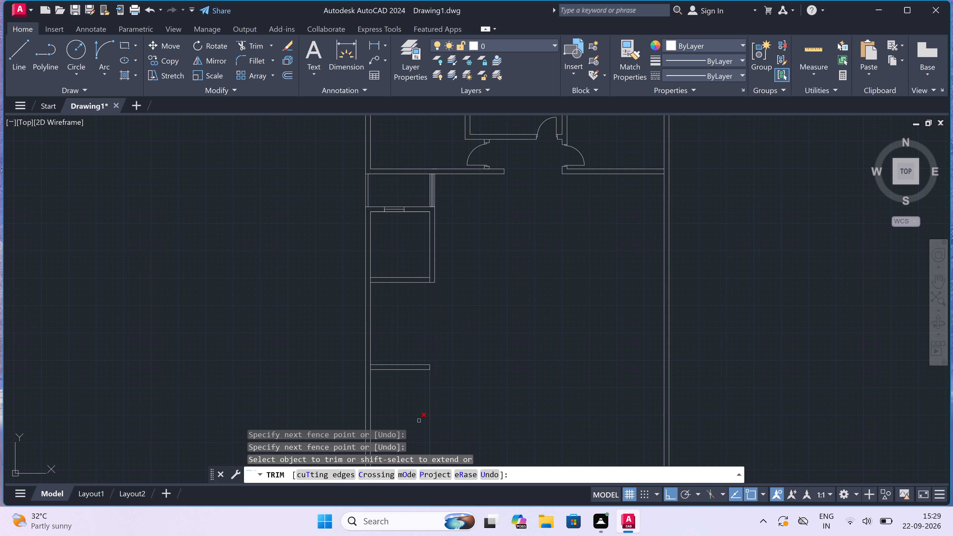
drag(418, 421, 420, 419)
click(466, 376)
key(Escape)
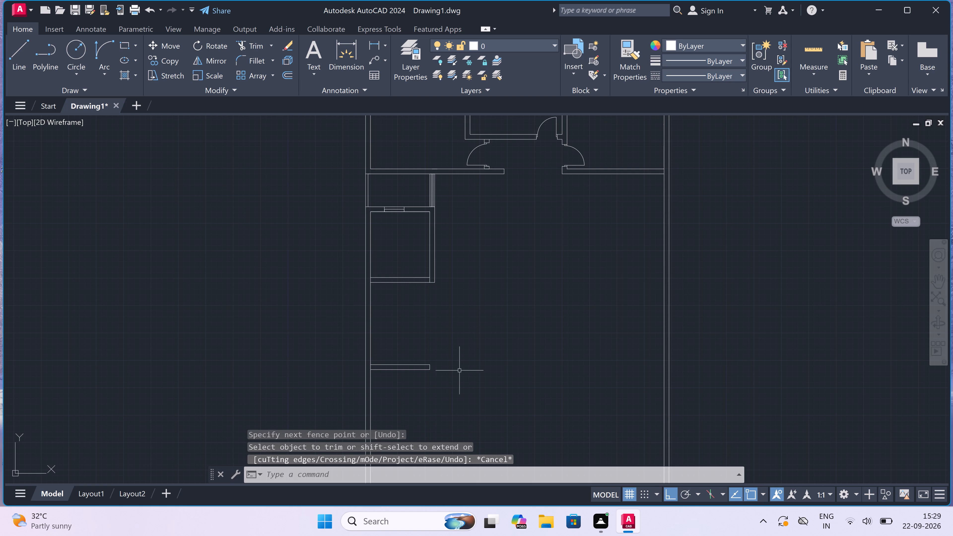
Trim the wall segments crossing the junctions of both cross walls with the west wall and the upper cross wall's southeast corner.
key(space)
scroll(367, 281, up, 3)
drag(371, 278, 375, 278)
click(400, 277)
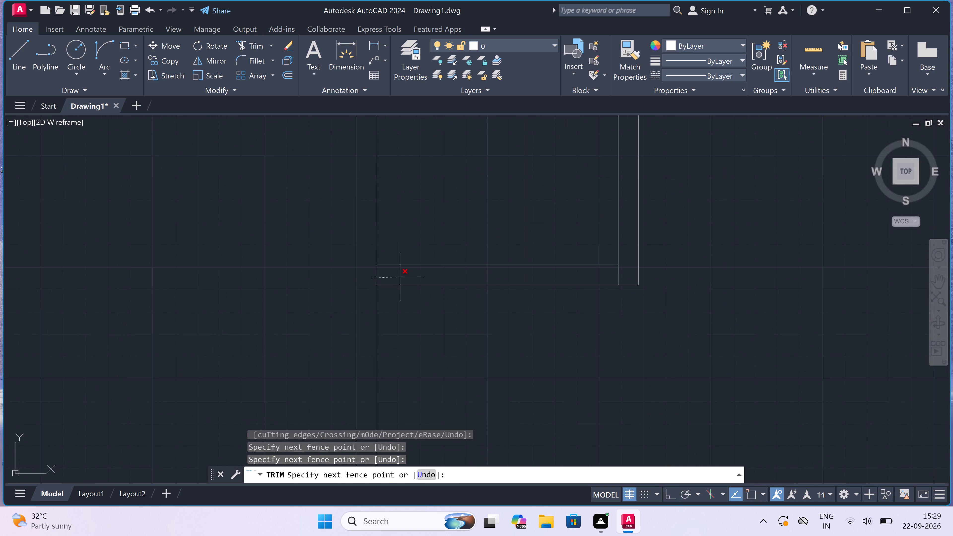
scroll(400, 277, down, 4)
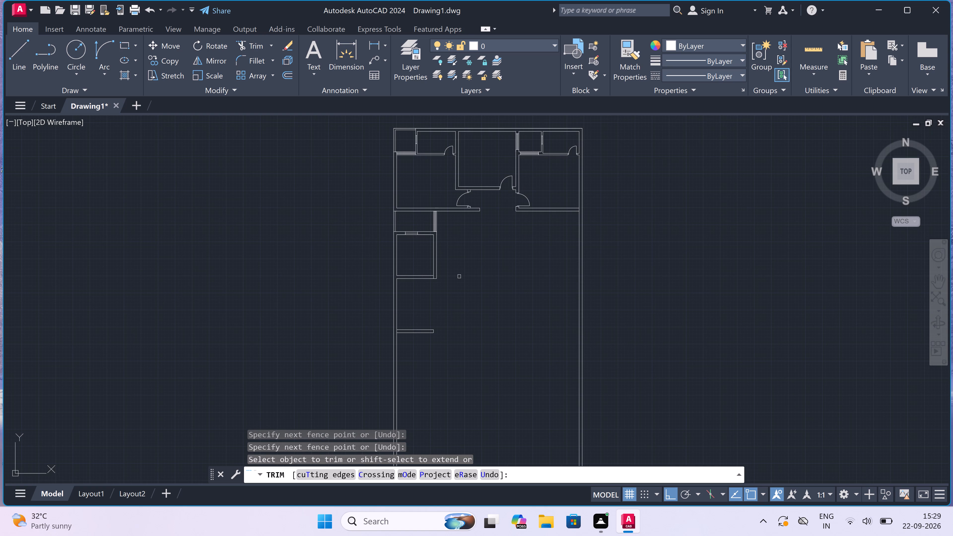
scroll(438, 278, up, 3)
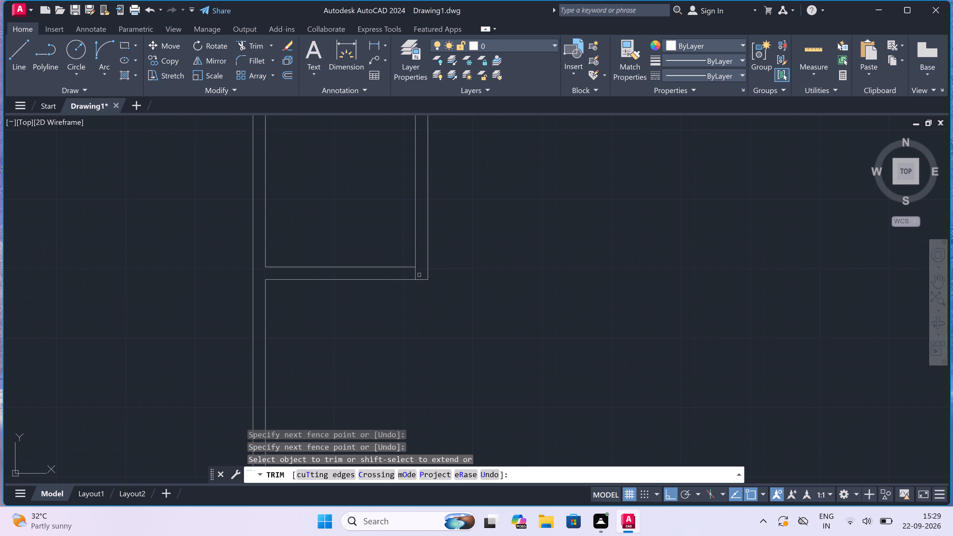
click(416, 274)
scroll(416, 274, down, 4)
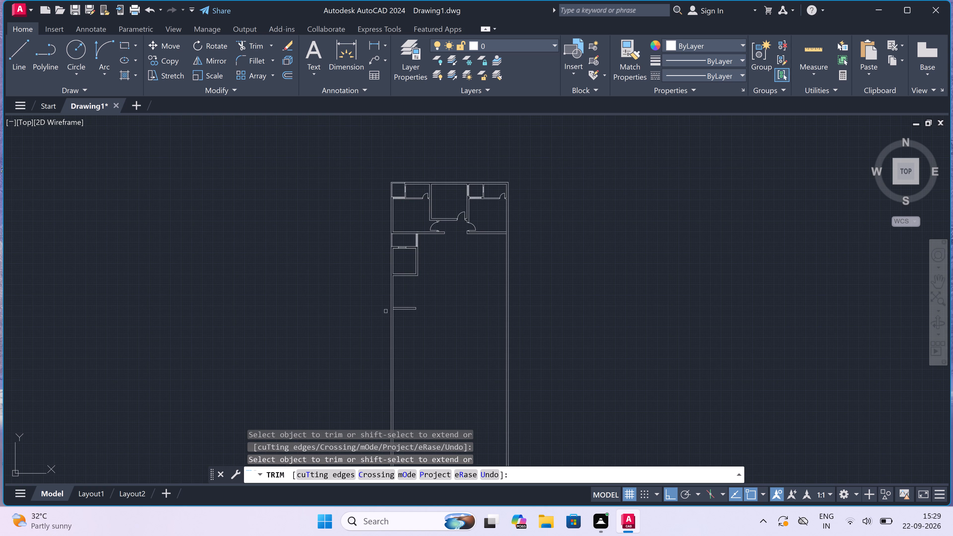
scroll(386, 311, up, 3)
scroll(414, 299, up, 2)
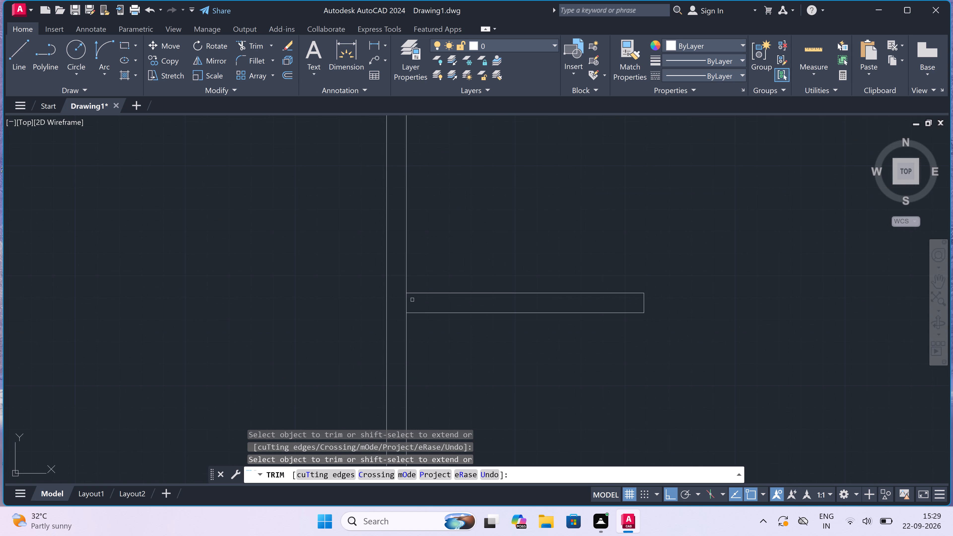
scroll(408, 300, up, 2)
click(396, 306)
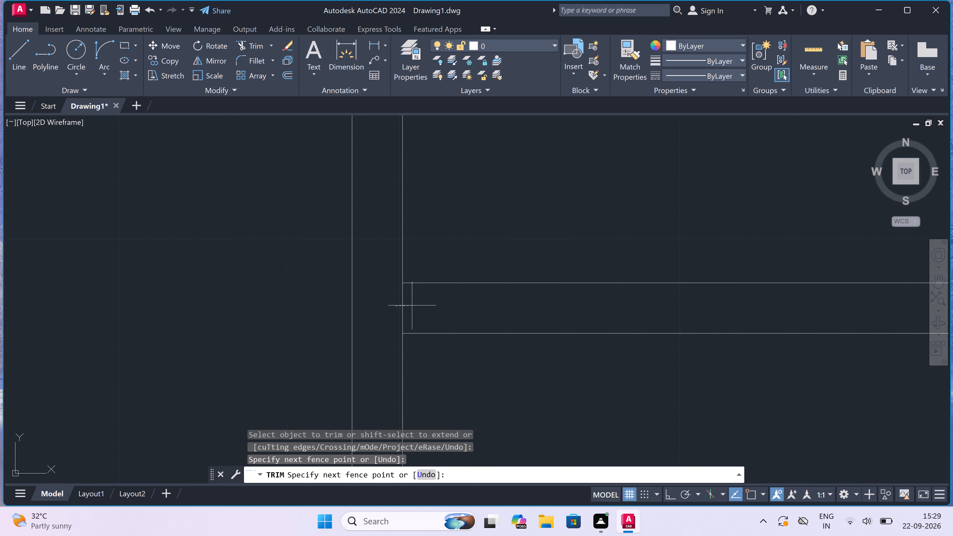
click(418, 306)
scroll(418, 306, down, 7)
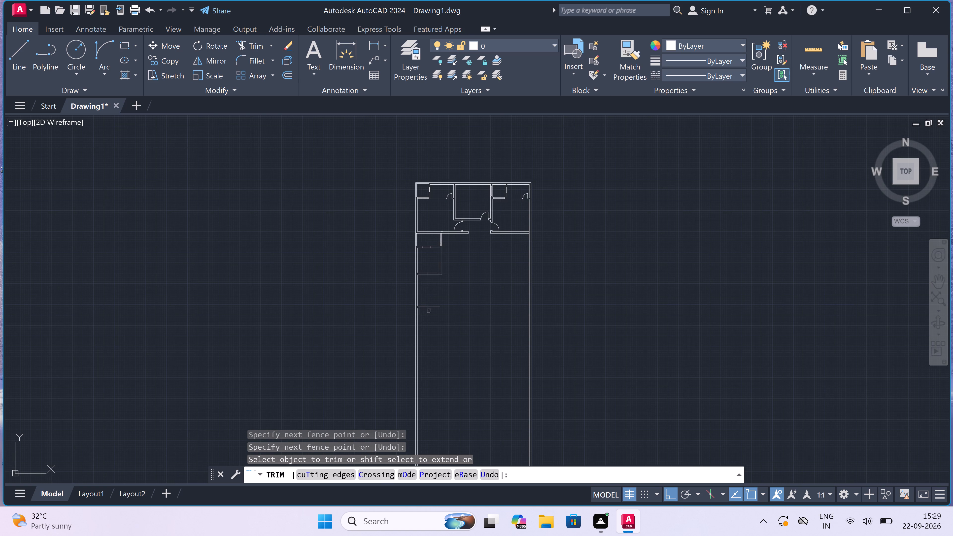
scroll(462, 279, up, 2)
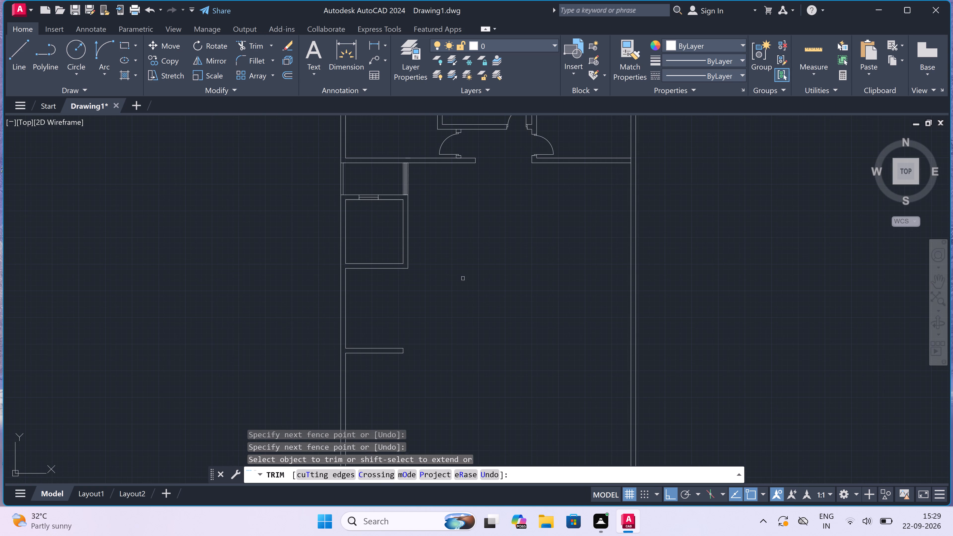
key(Escape)
Offset the west wall's inner line between the two cross walls 15' to the east.
text(o)
key(space)
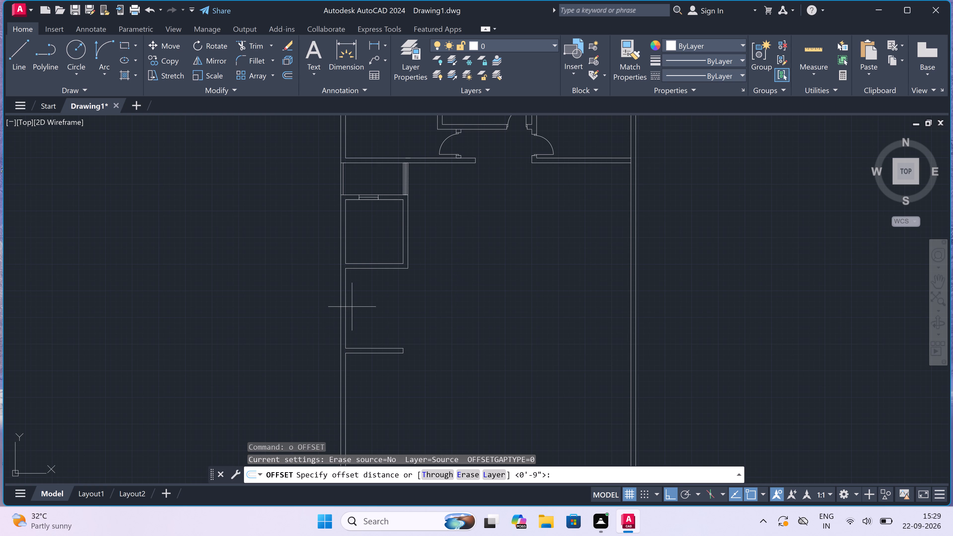
drag(349, 309, 356, 310)
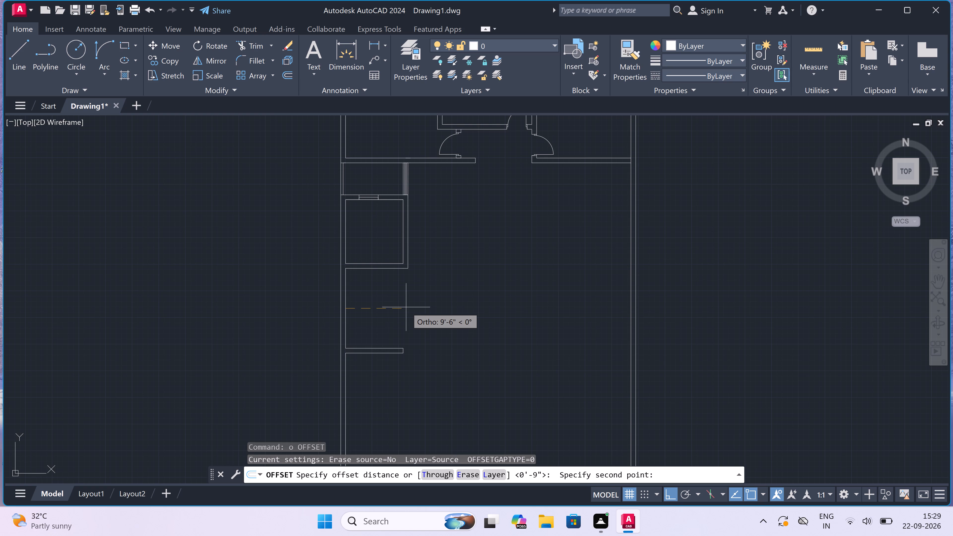
text(15')
key(space)
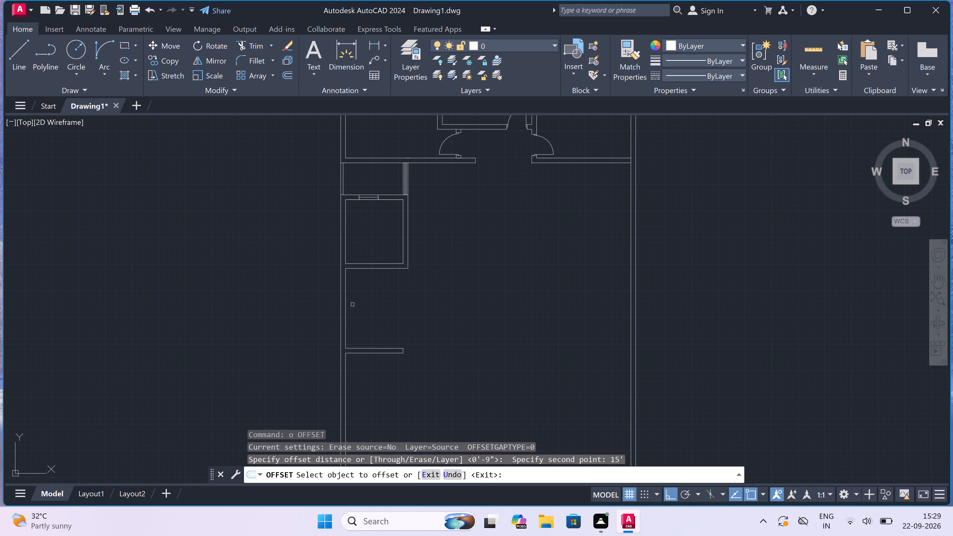
drag(345, 303, 347, 304)
drag(347, 304, 358, 306)
click(395, 310)
key(Escape)
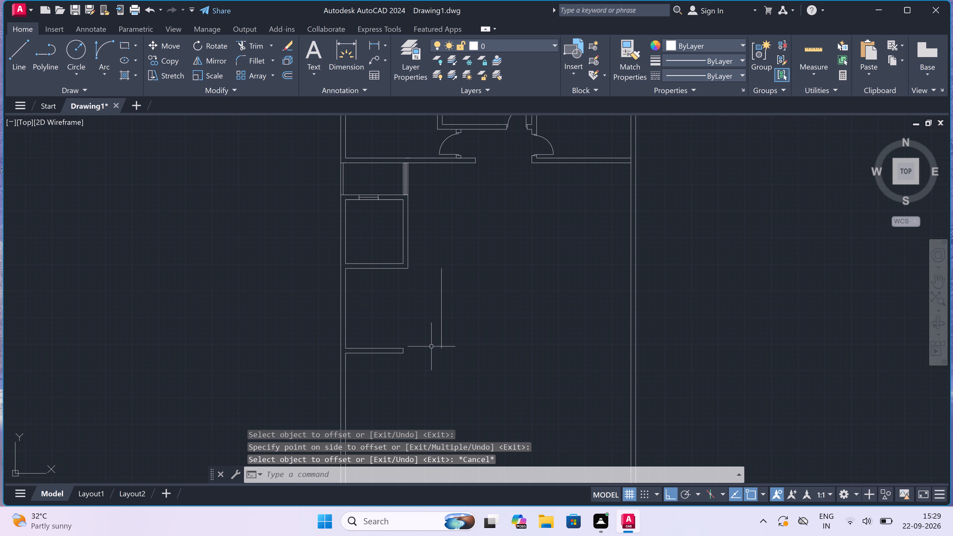
Trim away the short line closing the east end of the lower cross wall.
text(tr)
key(space)
scroll(402, 356, up, 2)
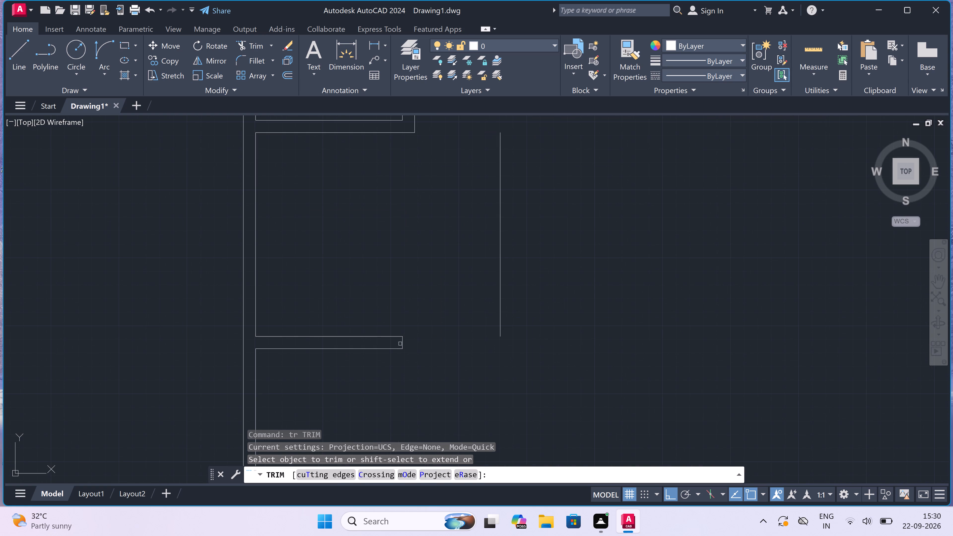
drag(400, 344, 402, 343)
click(415, 339)
key(Escape)
scroll(415, 338, down, 3)
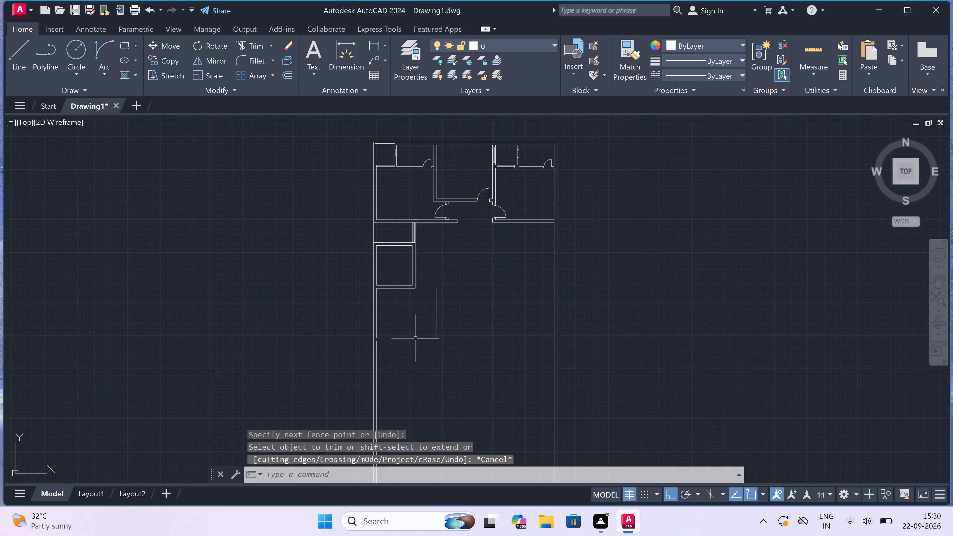
Offset the new vertical line 9" to the east to form the room's east wall.
text(o)
key(space)
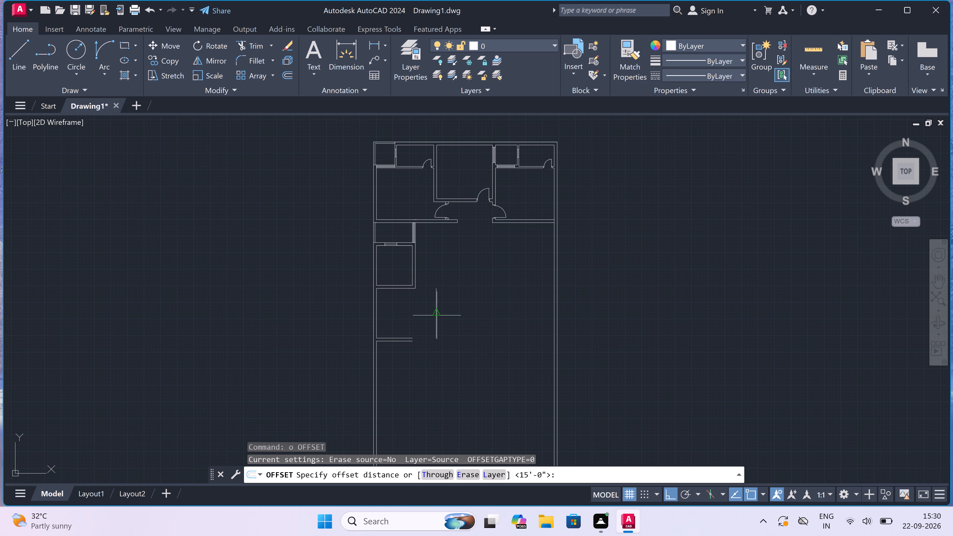
click(436, 315)
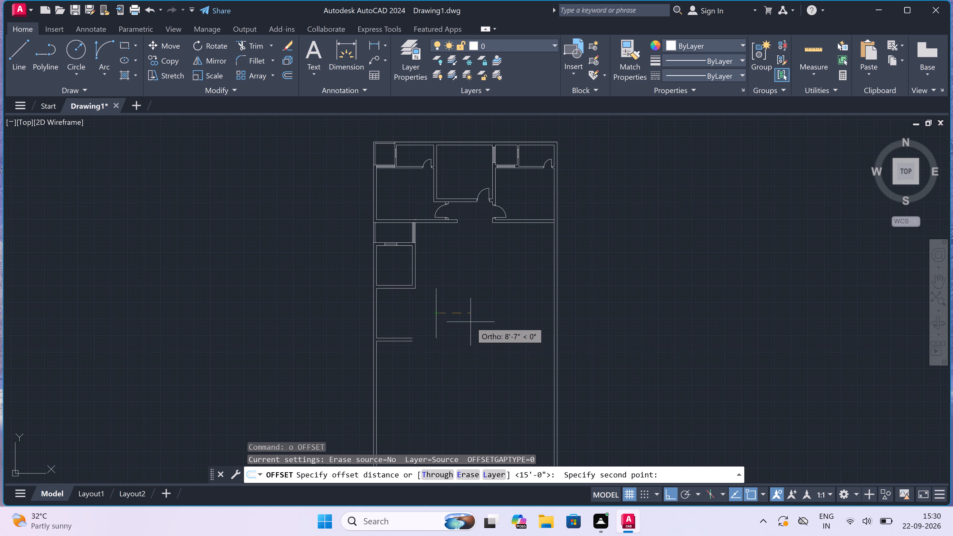
text(9")
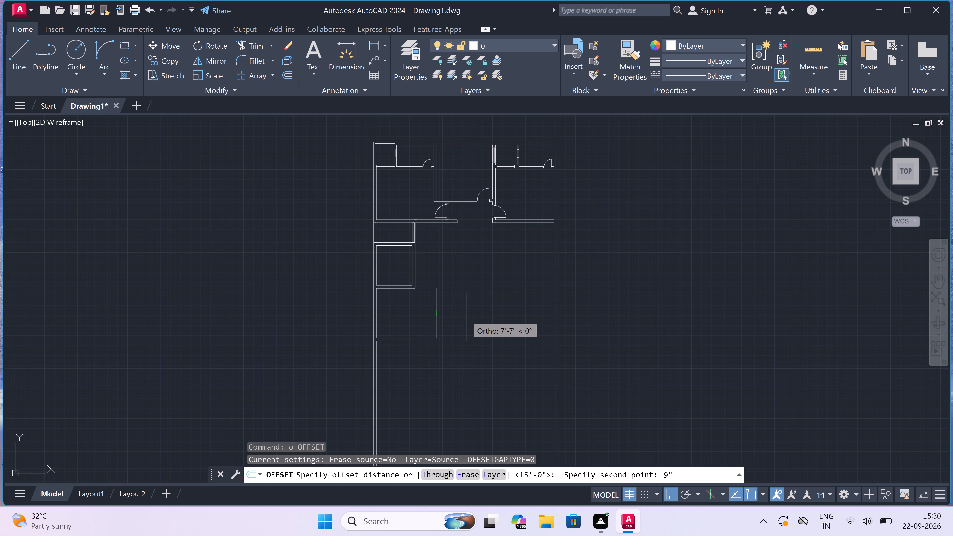
key(space)
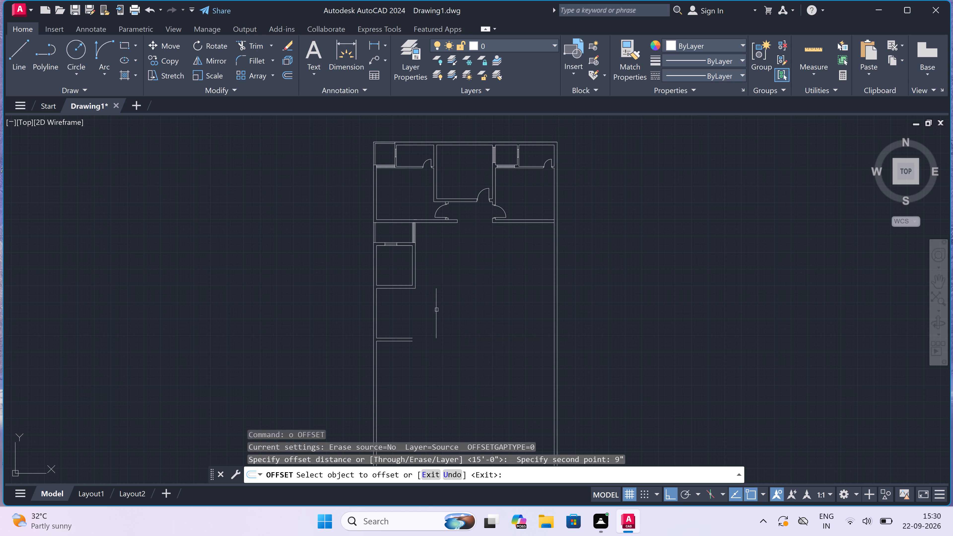
click(435, 309)
click(444, 309)
scroll(436, 340, up, 2)
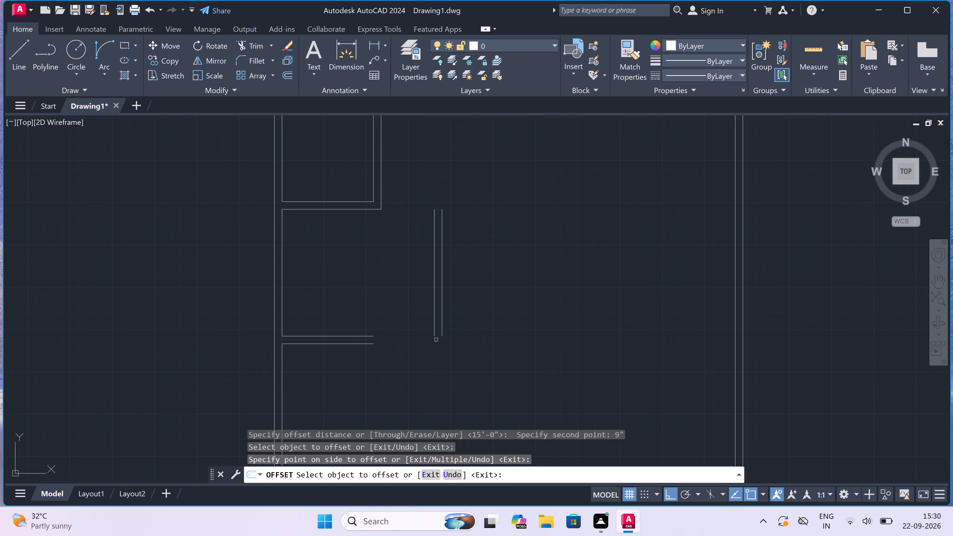
scroll(436, 340, up, 1)
key(Escape)
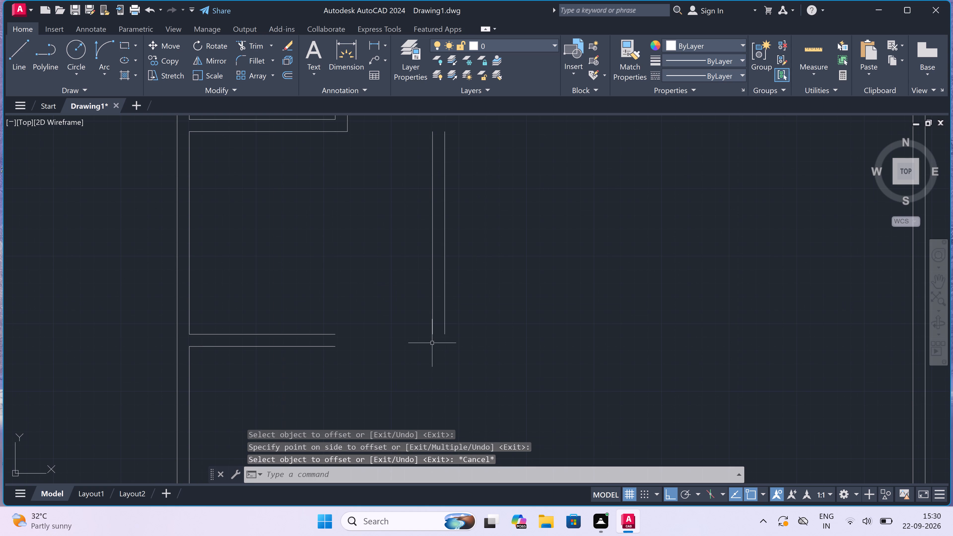
Fillet the lower cross wall's two lines to the matching lines of the new east wall with square corners.
key(f)
key(space)
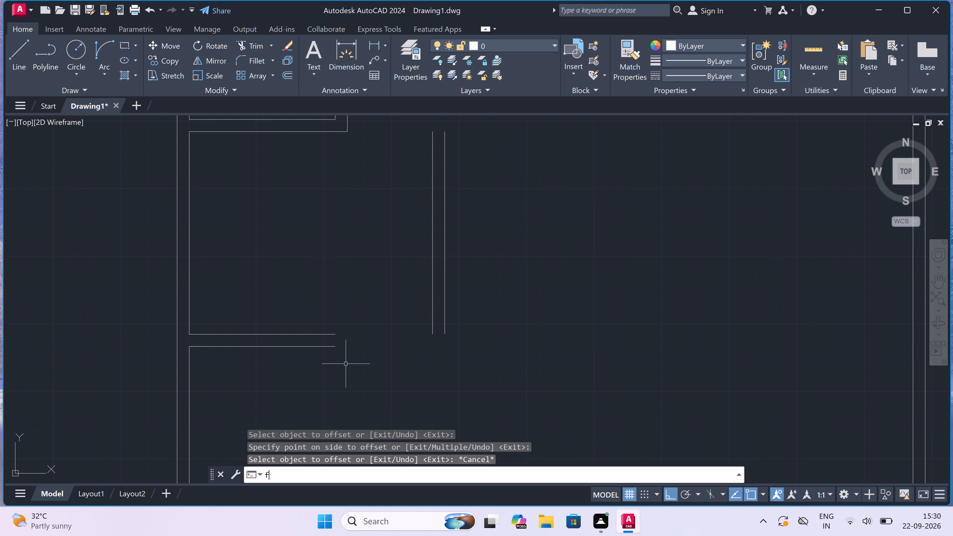
click(325, 333)
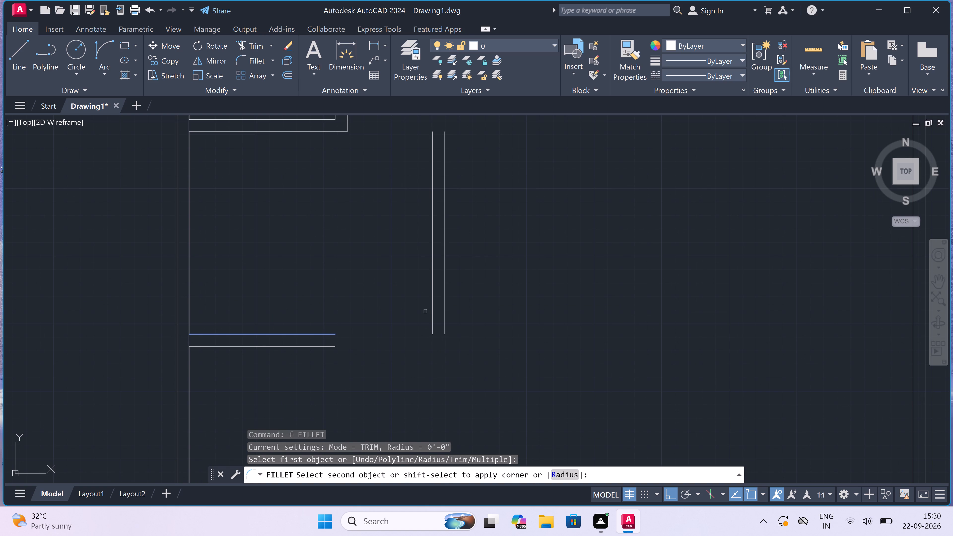
click(433, 306)
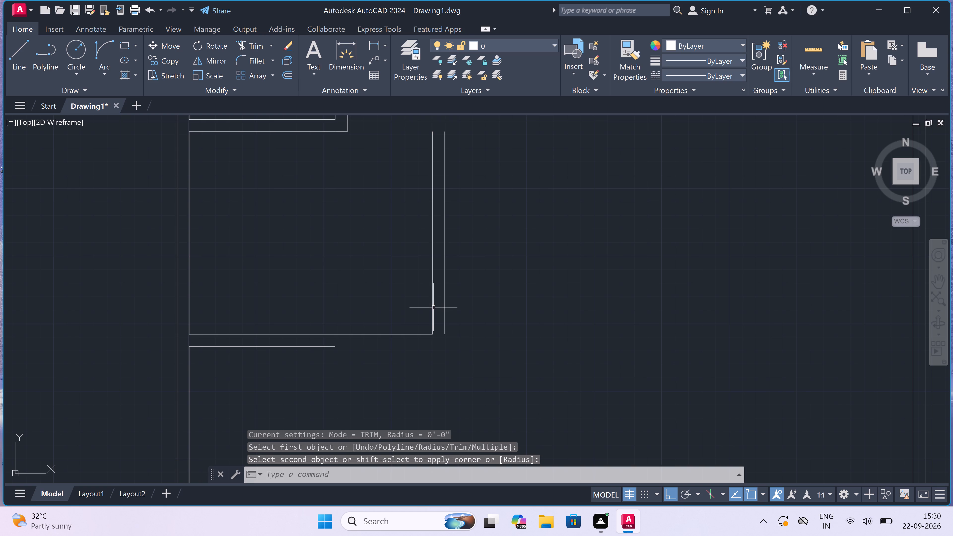
key(space)
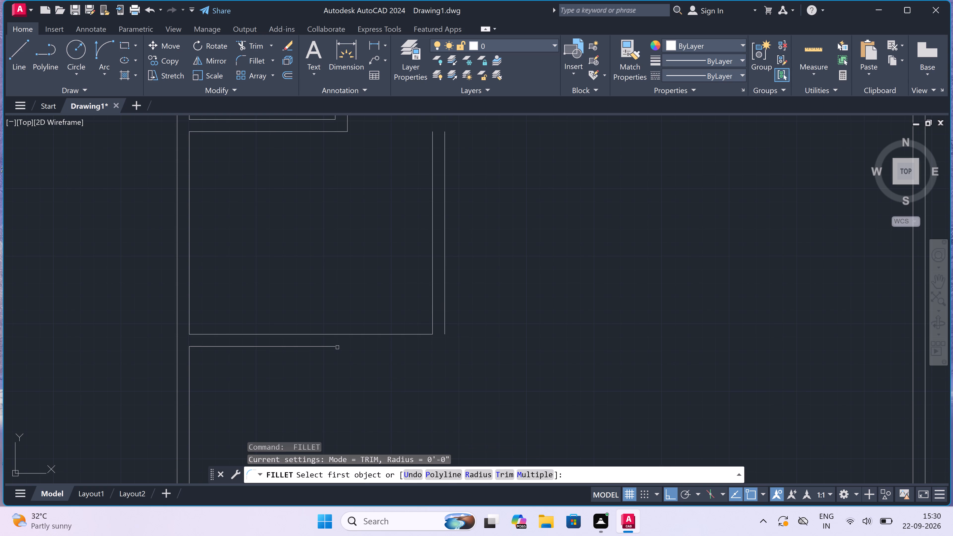
click(336, 347)
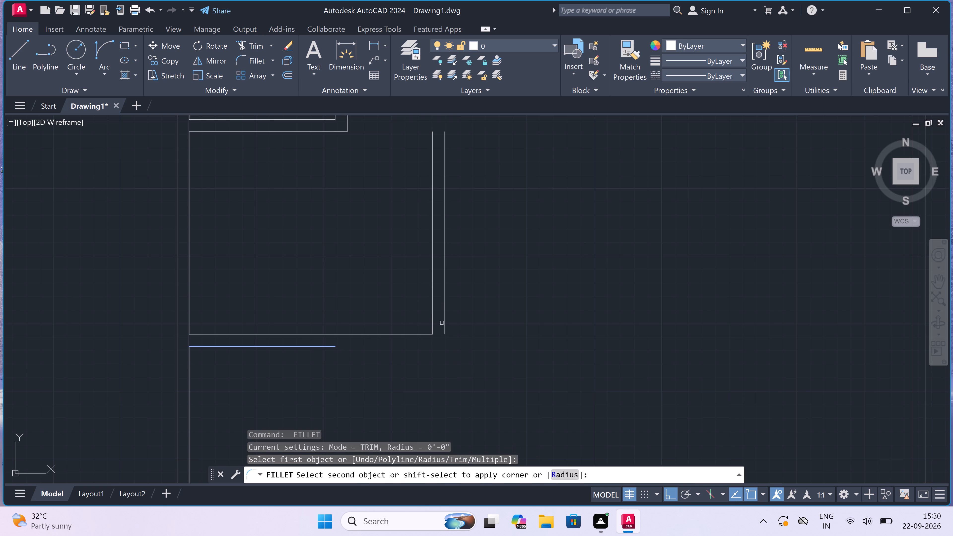
click(445, 319)
scroll(434, 343, down, 3)
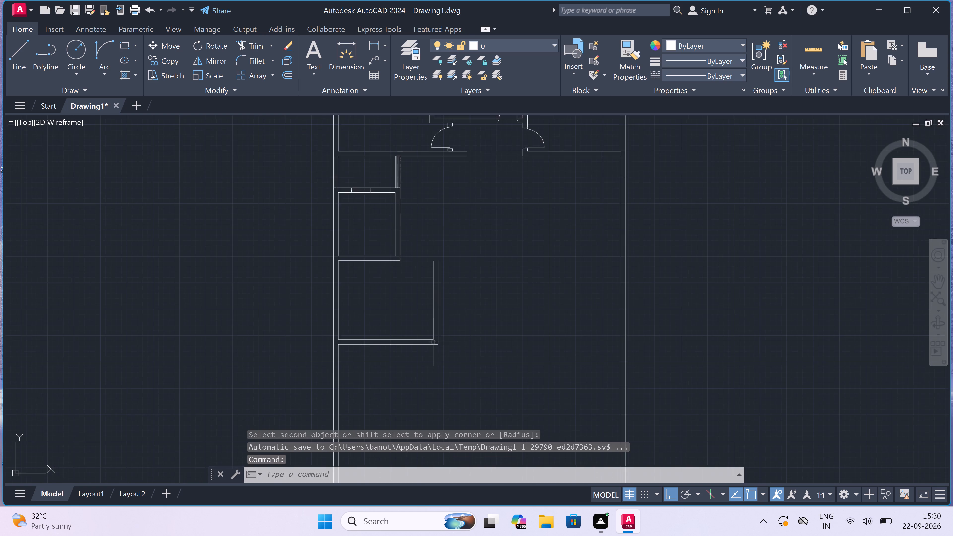
Draw the upper cross wall's upper line east to the new wall's outer face, and lines joining both faces of that wall to it.
scroll(422, 283, up, 3)
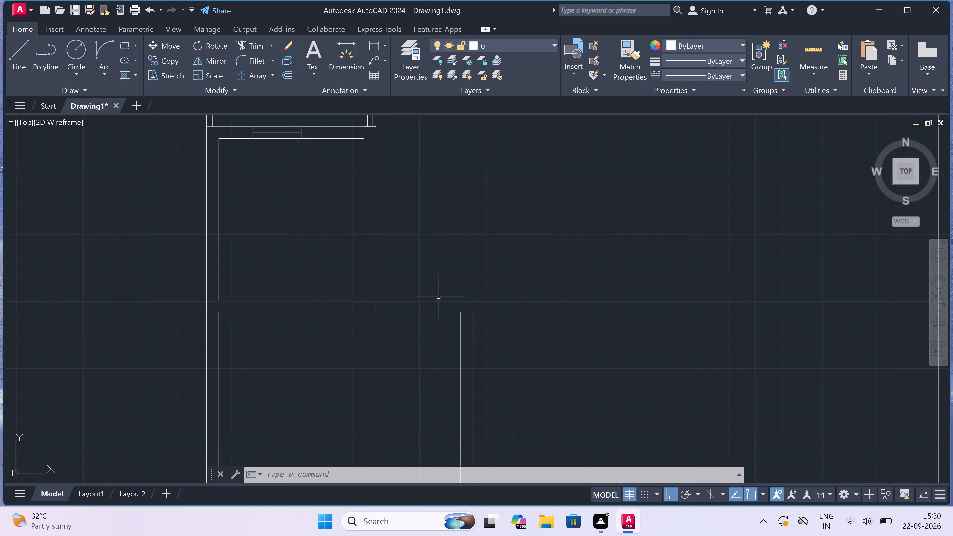
text(l)
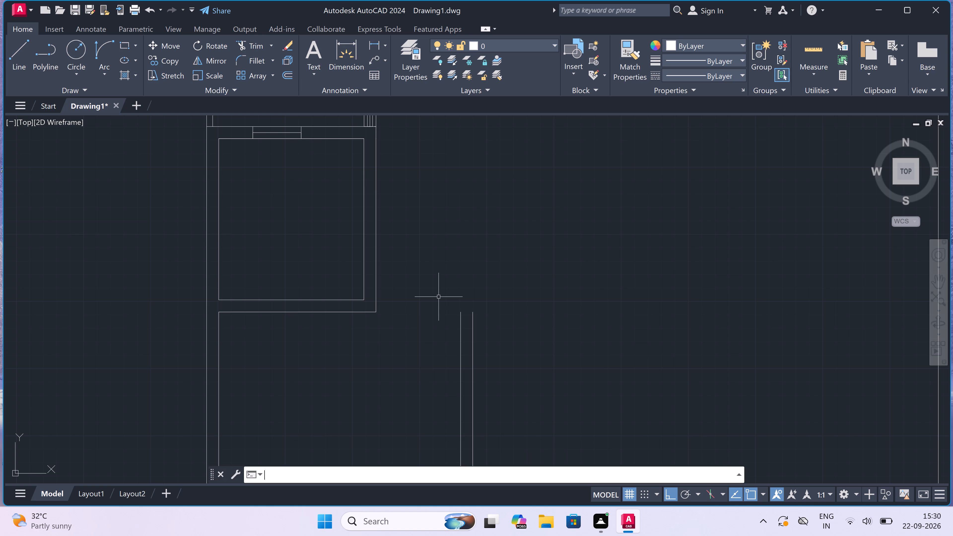
key(space)
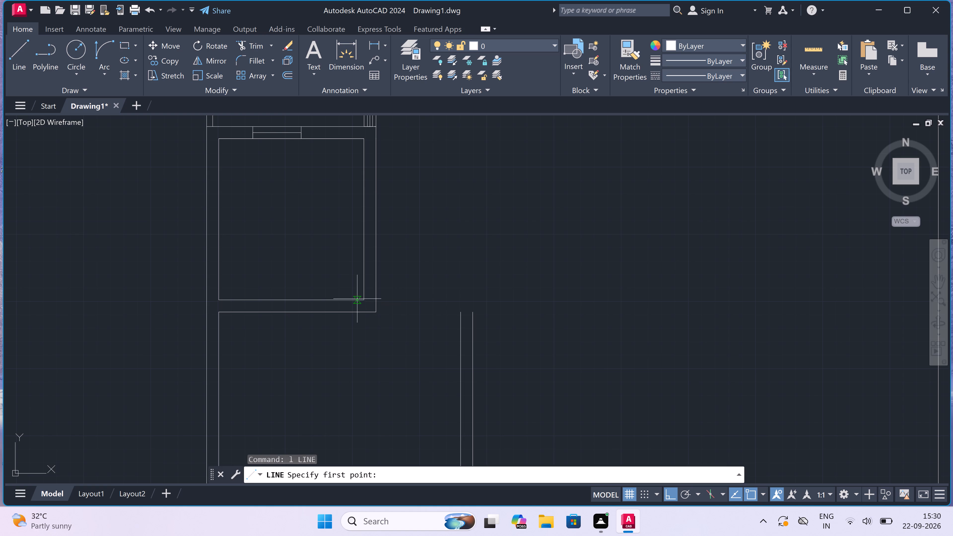
drag(365, 300, 368, 300)
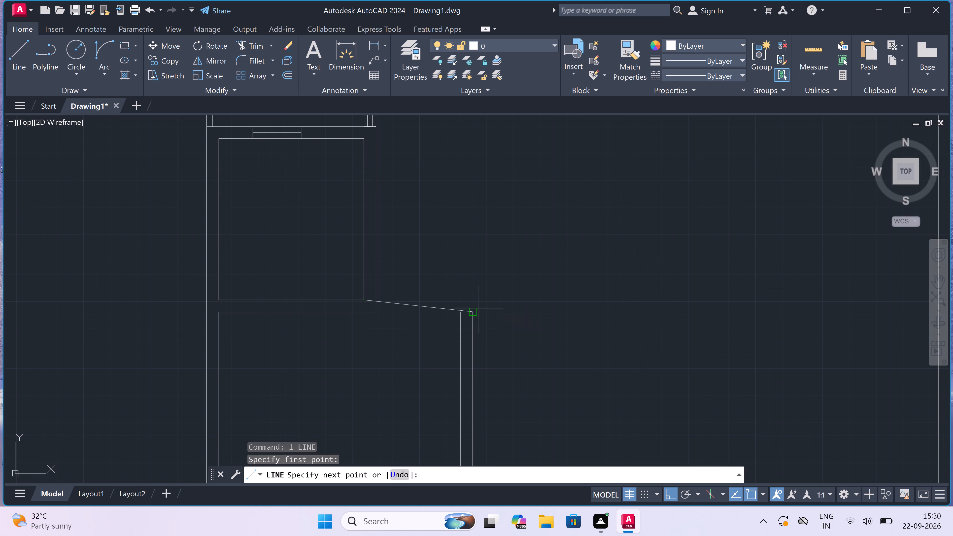
click(471, 299)
click(473, 314)
key(Escape)
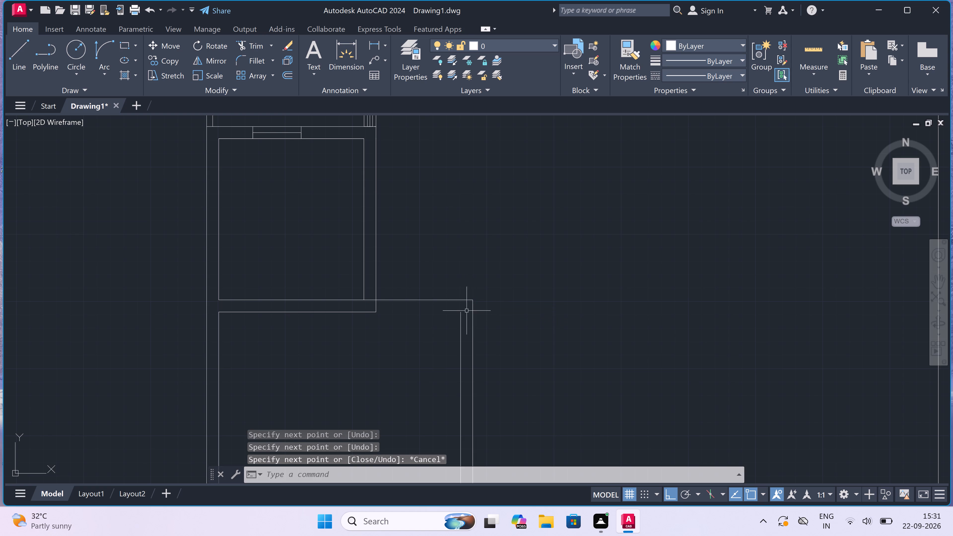
key(space)
click(458, 312)
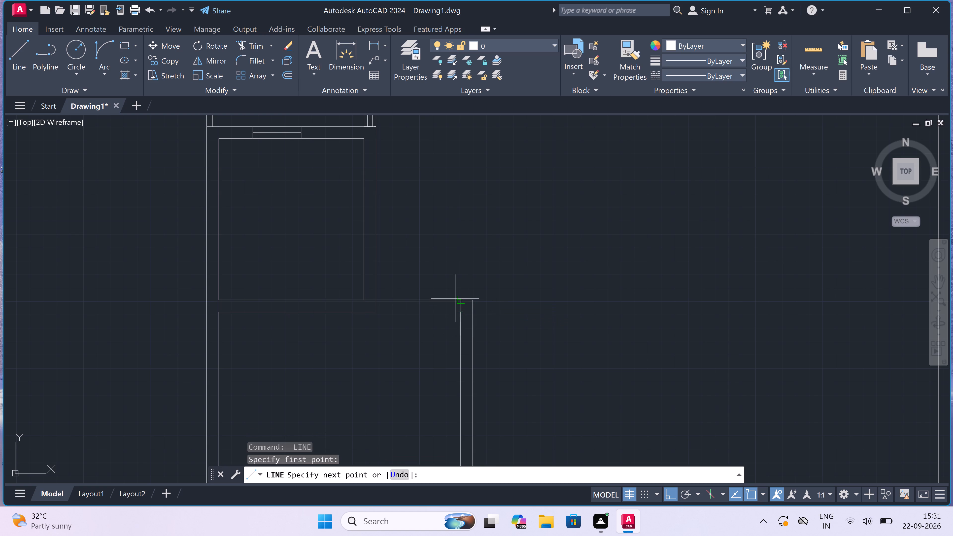
click(459, 301)
key(Escape)
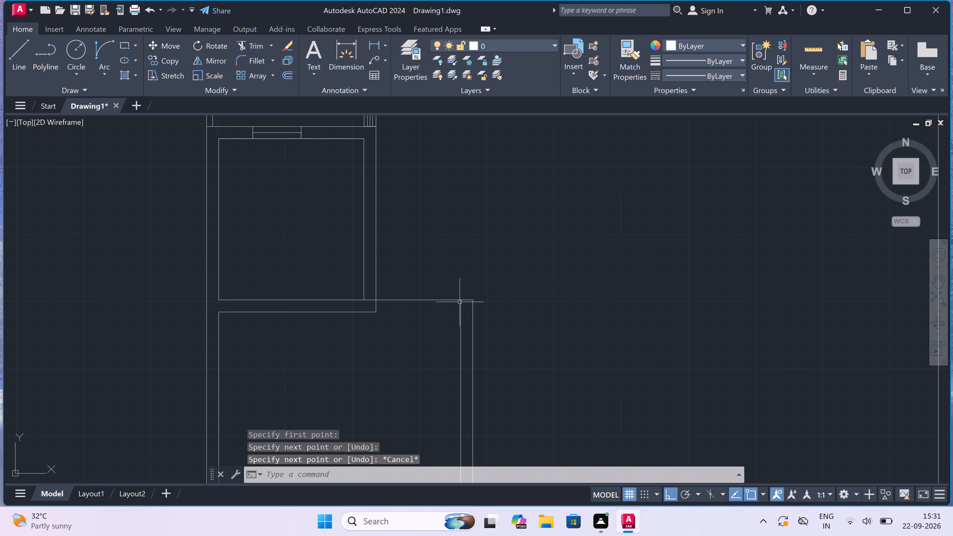
Draw the upper cross wall's lower line from its southeast corner east to the new wall's outer face.
key(space)
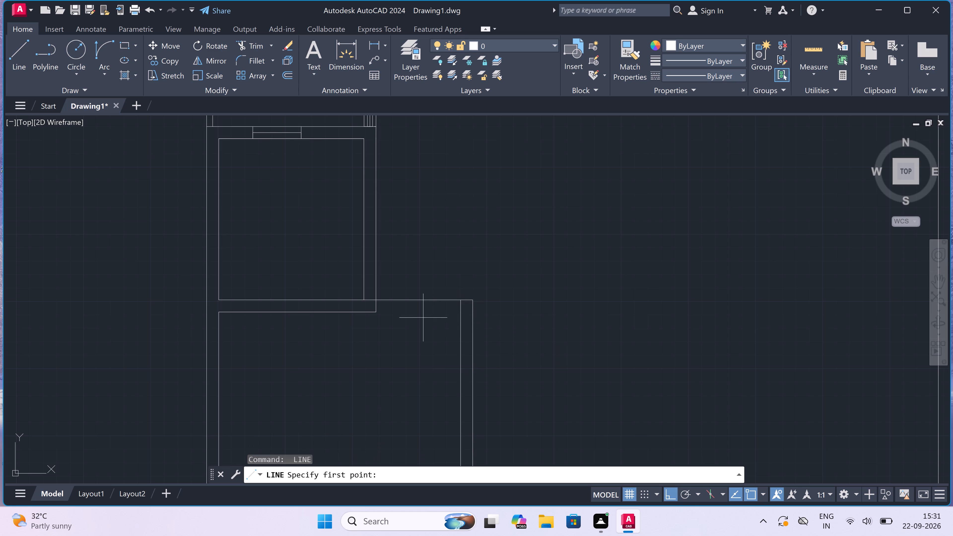
click(376, 313)
click(474, 315)
key(Escape)
Trim the extended cross wall's crossing segments at the new east wall's corner and between the faces of the small room's east wall.
text(tr)
key(space)
scroll(469, 307, up, 1)
click(468, 307)
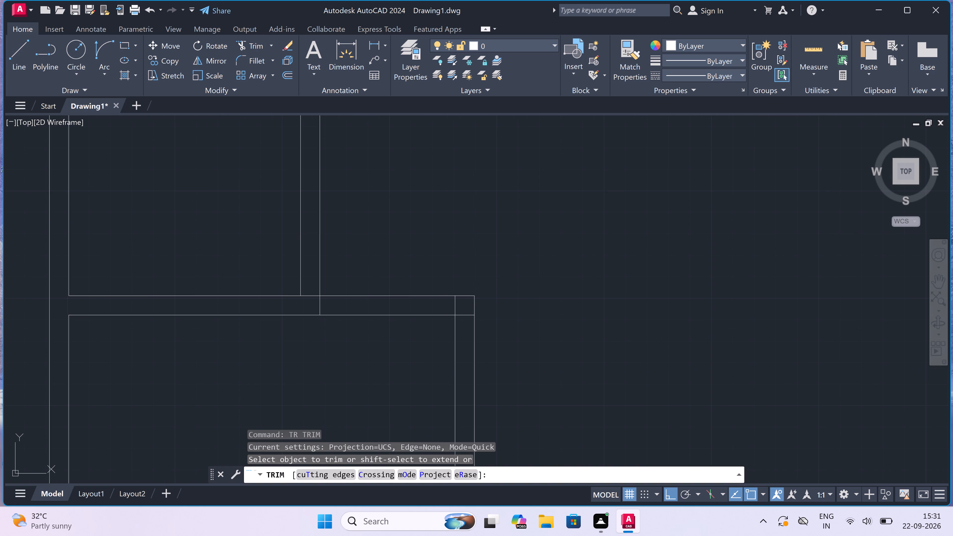
click(444, 310)
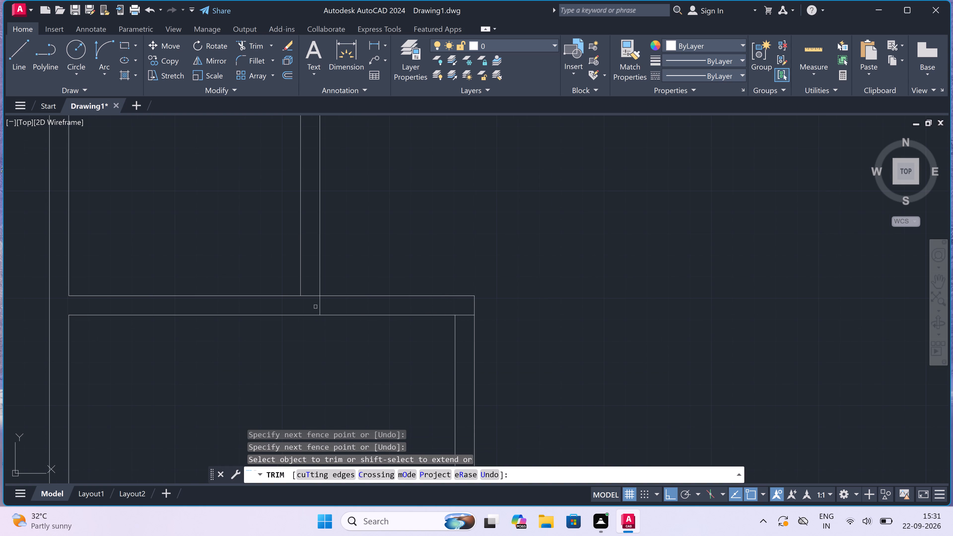
click(312, 293)
double_click(312, 302)
key(Escape)
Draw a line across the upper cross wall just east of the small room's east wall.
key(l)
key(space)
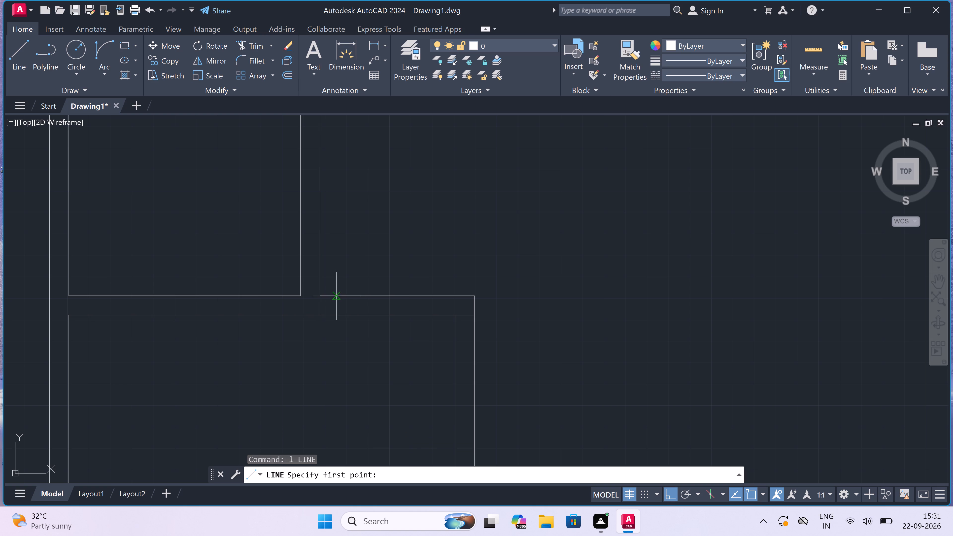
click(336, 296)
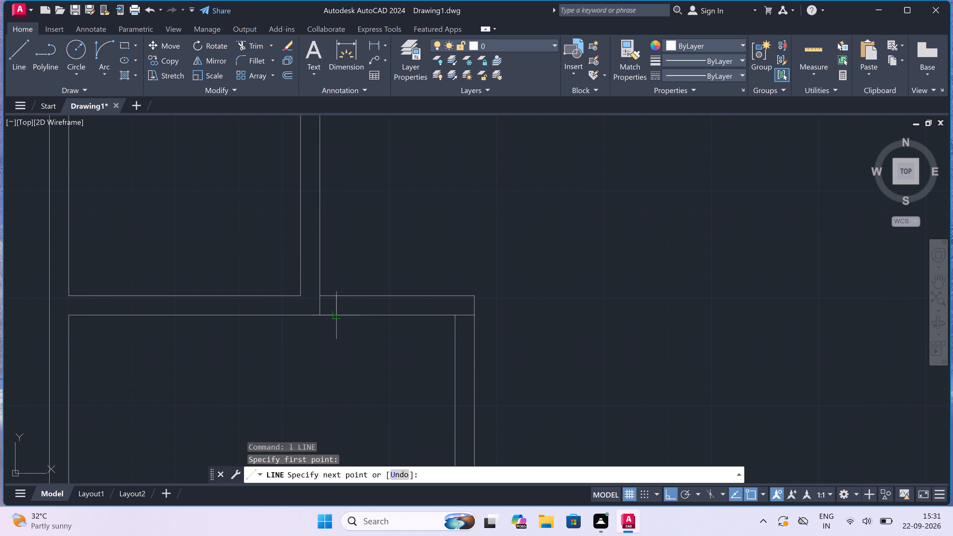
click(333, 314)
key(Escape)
Draw the door's east jamb across the upper cross wall, with a 2" stop west from its midpoint and a 3' leaf line south.
key(space)
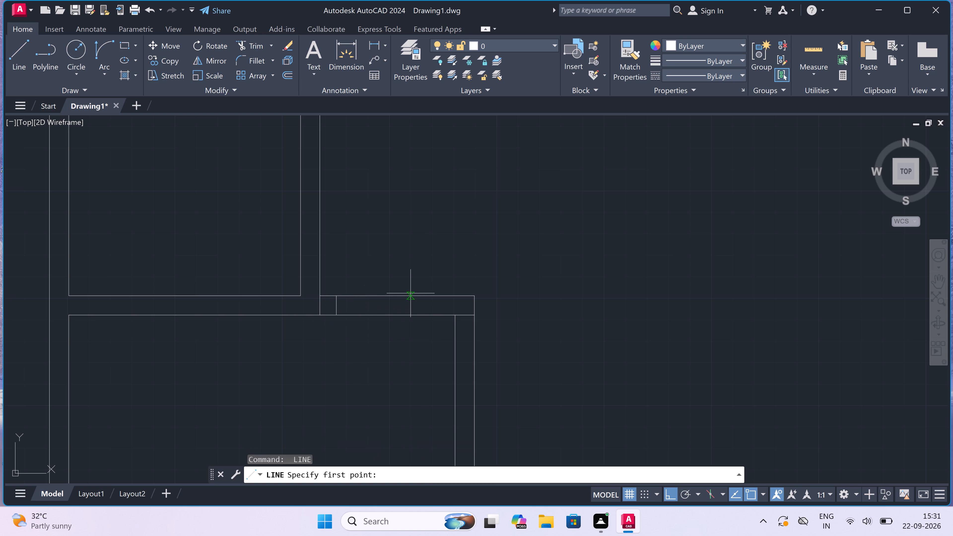
click(444, 297)
click(448, 317)
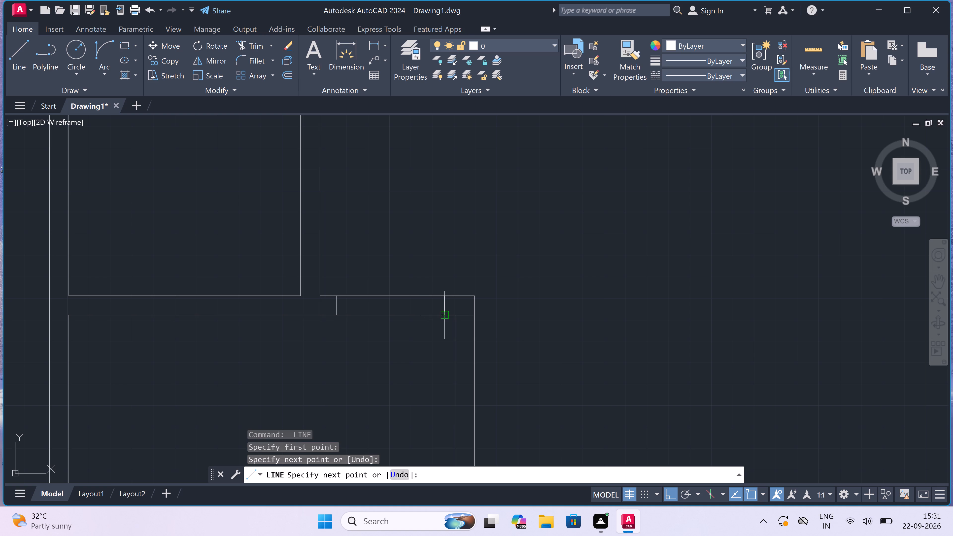
click(446, 309)
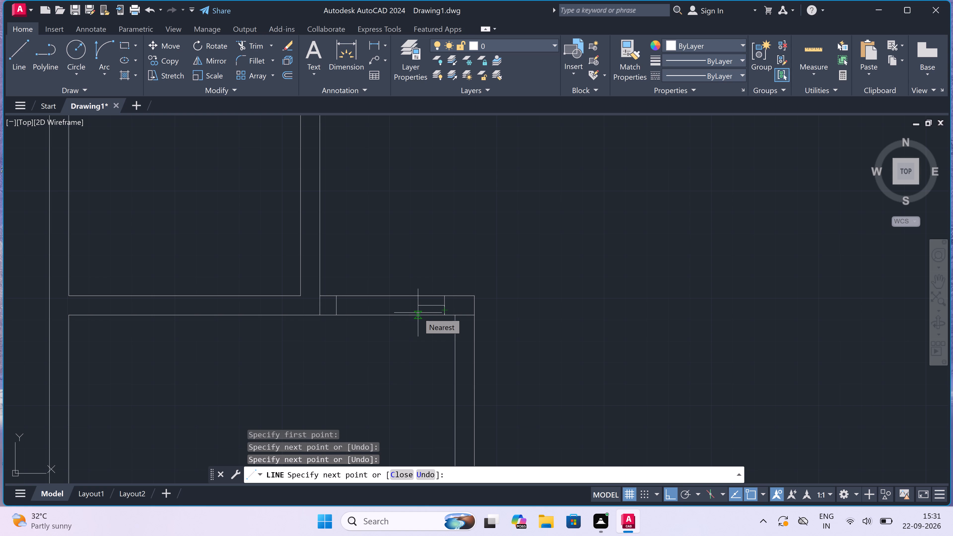
text(2")
key(space)
scroll(415, 312, down, 2)
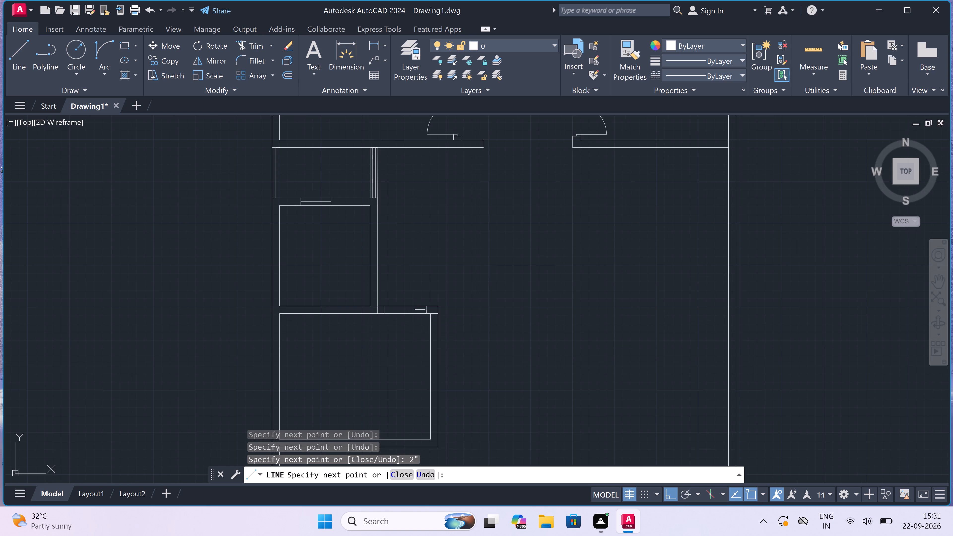
scroll(397, 365, up, 3)
text(3')
key(space)
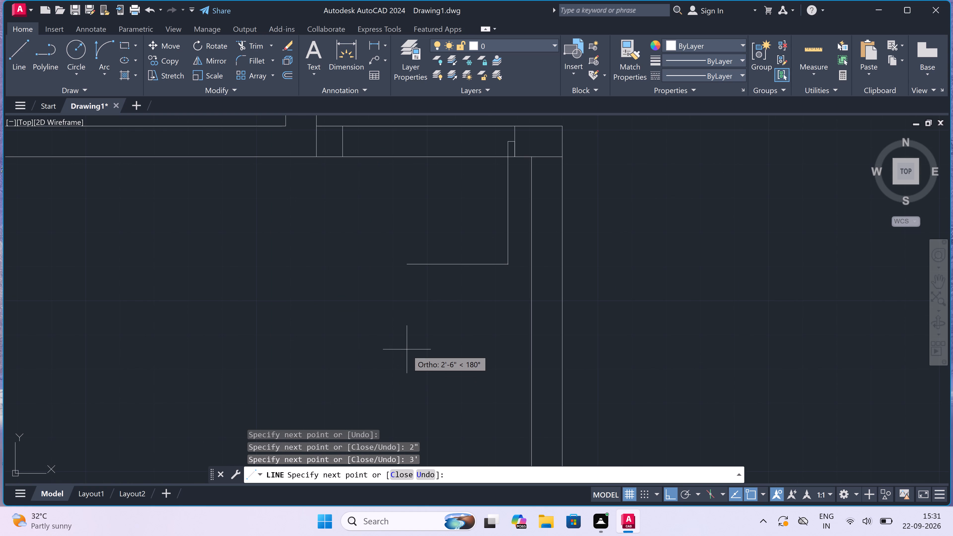
key(Escape)
Draw the door's west jamb across the upper cross wall with a 2" stop running east from its midpoint.
scroll(408, 349, down, 2)
scroll(430, 269, up, 2)
key(space)
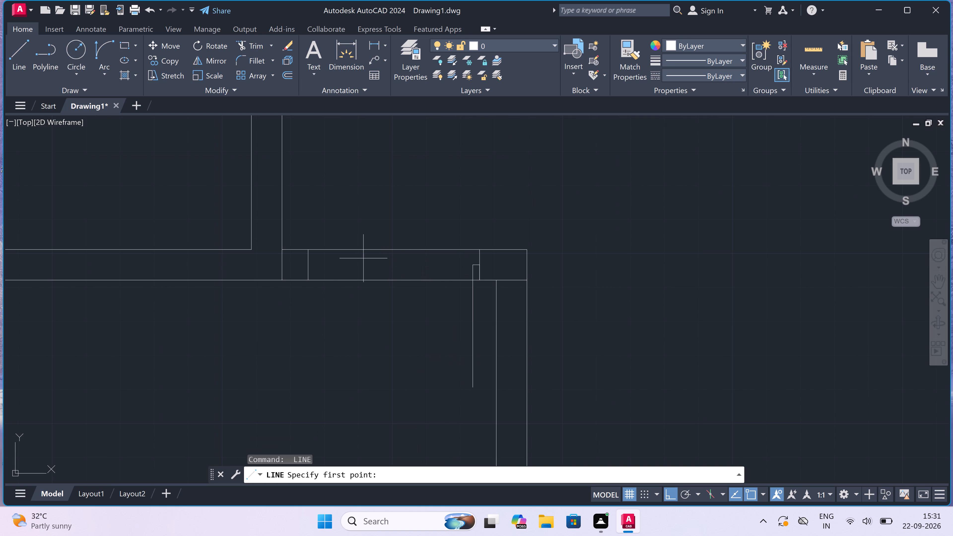
click(322, 249)
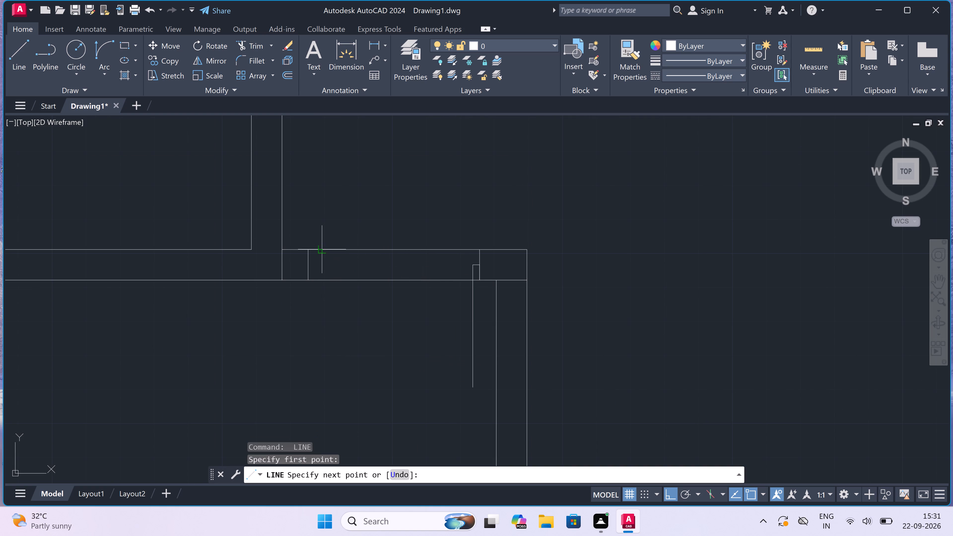
click(324, 280)
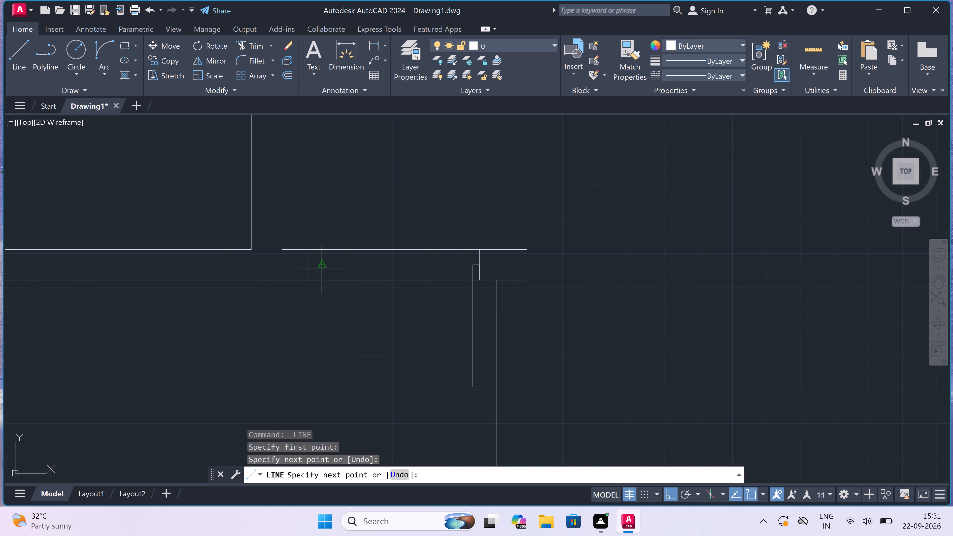
click(322, 265)
text(2")
key(space)
key(Escape)
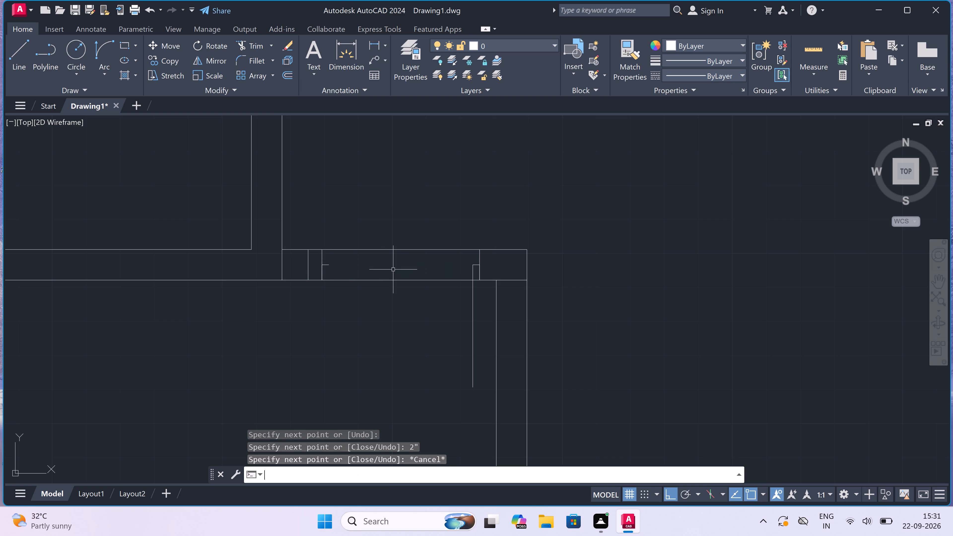
Trim away the two extra lines crossing the wall between the small room's east wall and the west jamb.
key(t)
key(r)
key(space)
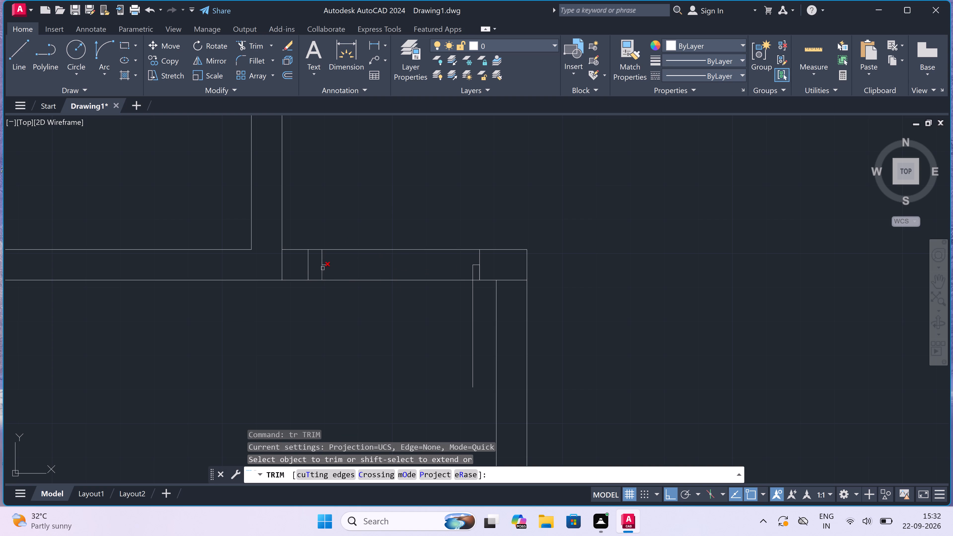
click(313, 264)
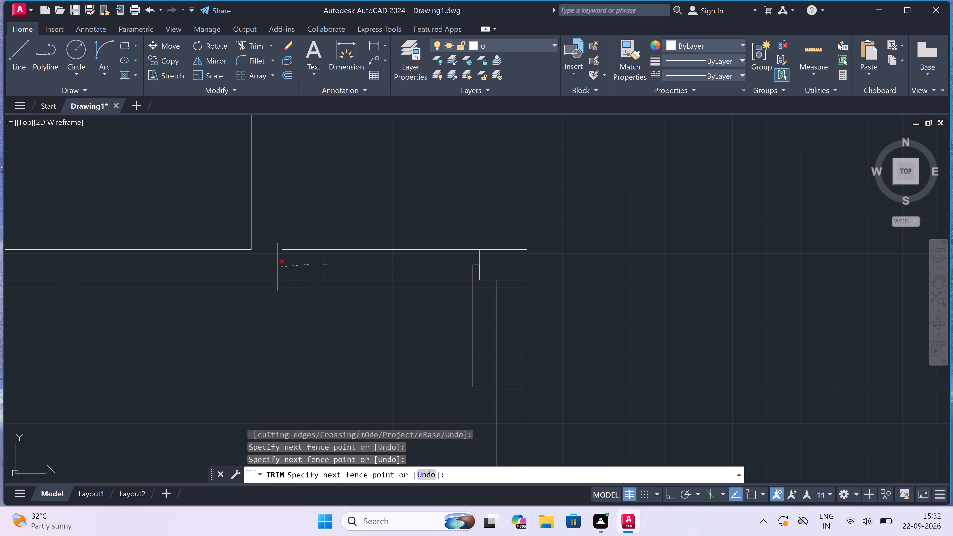
click(277, 267)
key(Escape)
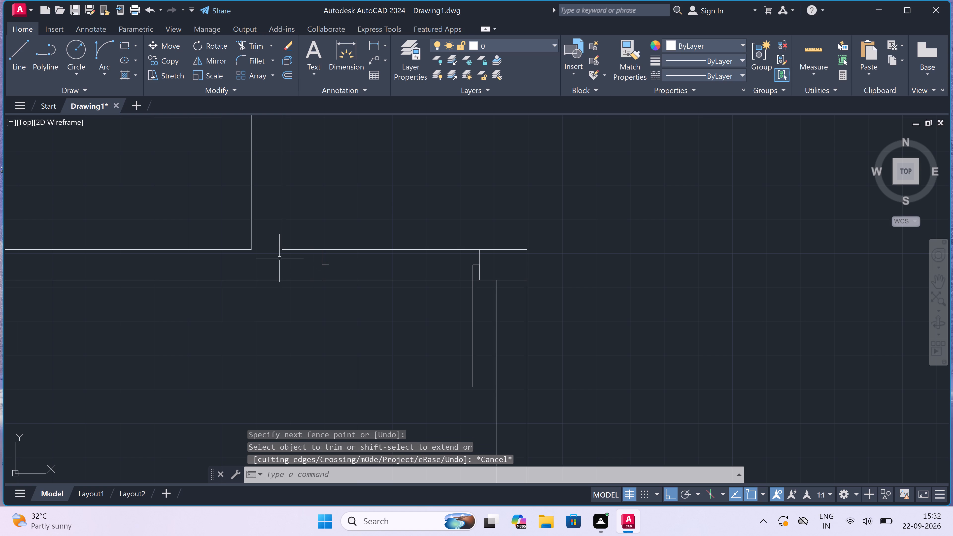
Draw the door swing arc from the west jamb's stop to the leaf's south end, starting tangent to the south.
click(102, 51)
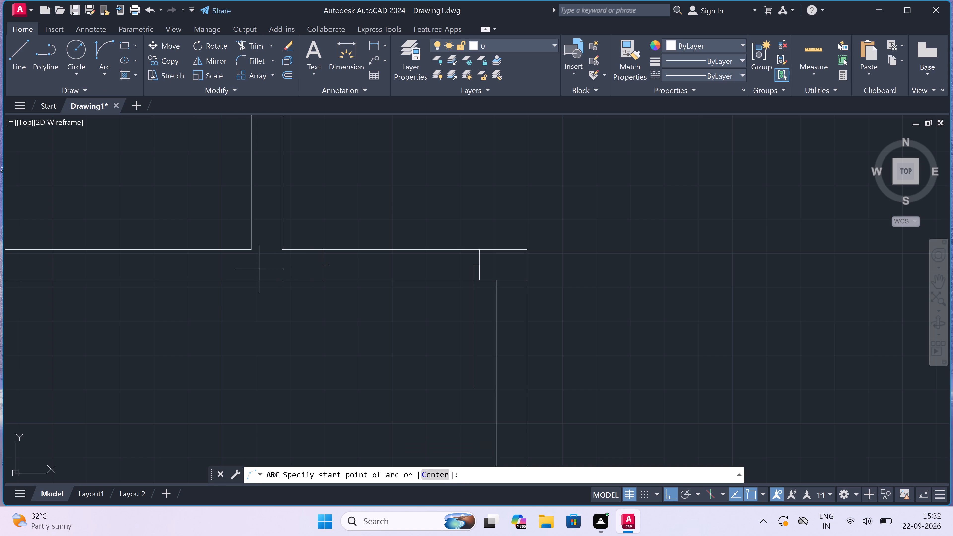
click(329, 266)
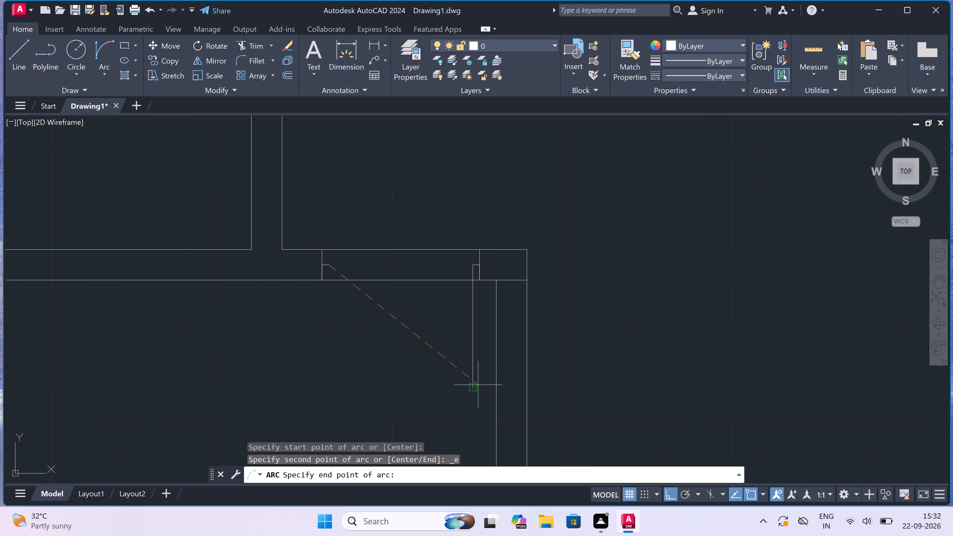
click(472, 390)
click(439, 399)
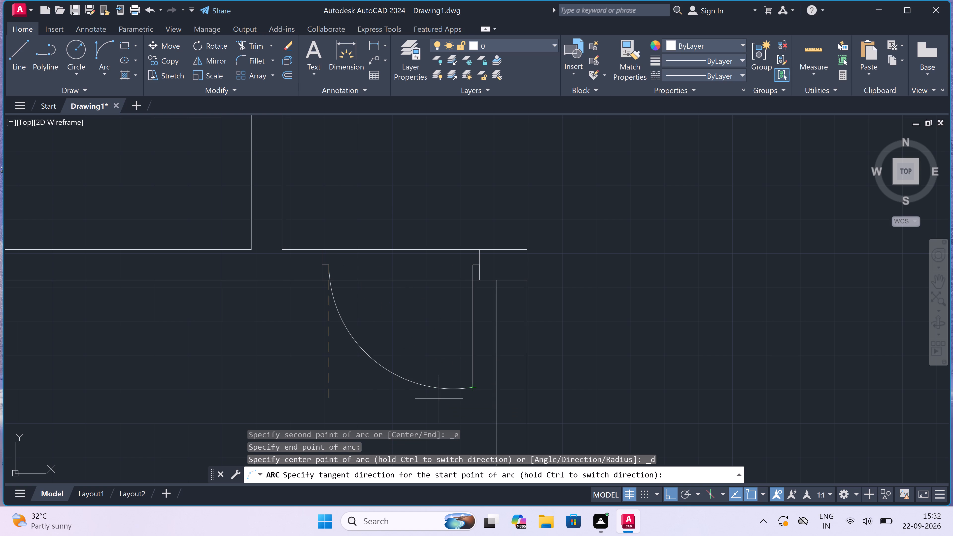
Trim both wall lines between the two jambs to open the doorway.
text(tr)
key(space)
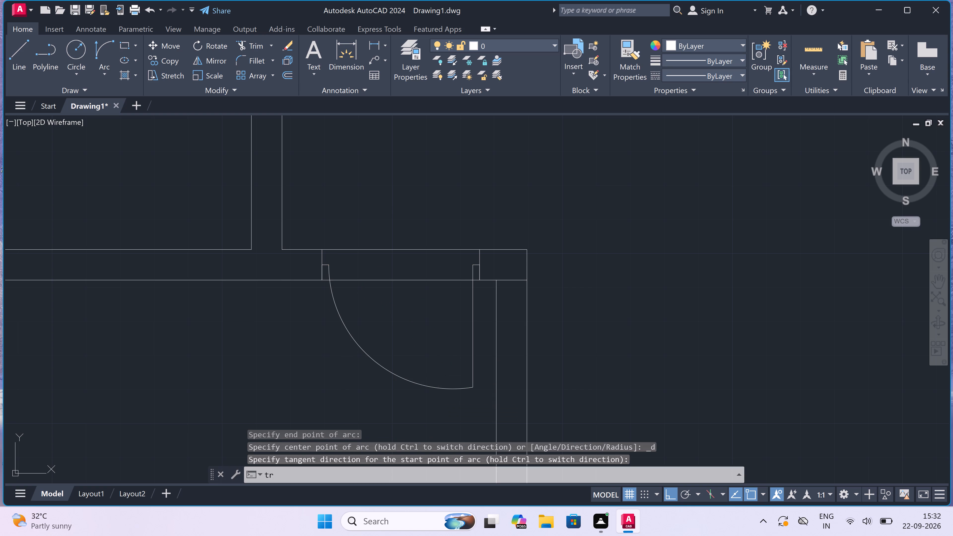
double_click(438, 332)
click(413, 213)
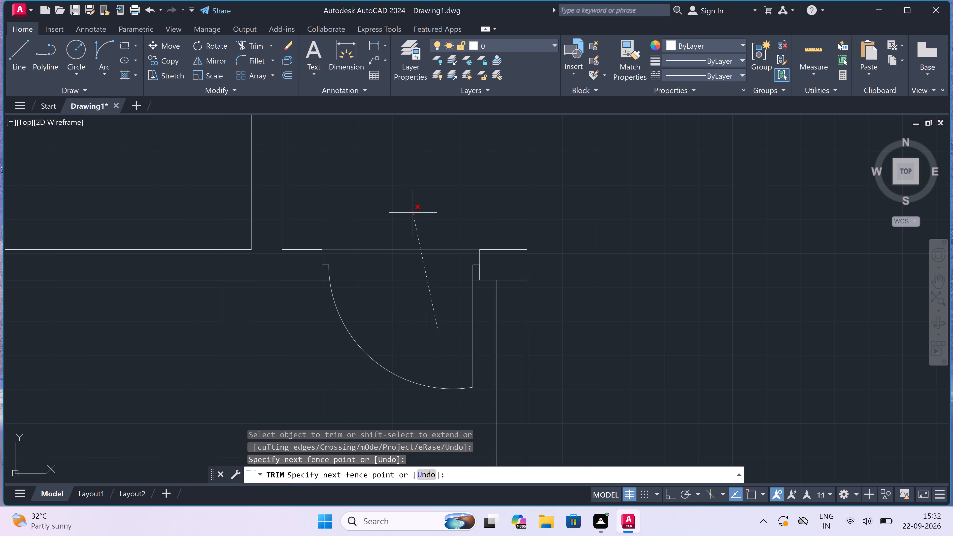
scroll(413, 213, down, 8)
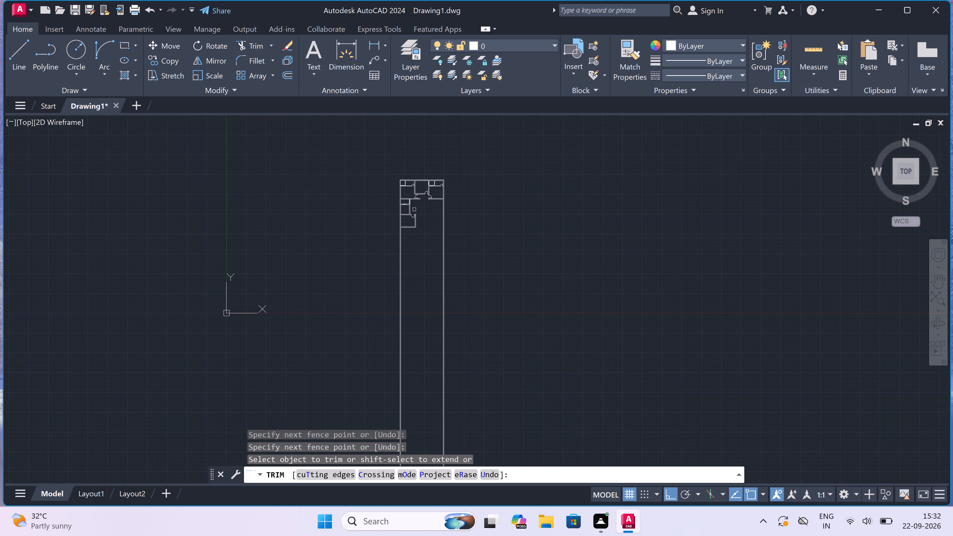
scroll(415, 209, up, 4)
key(Escape)
Offset the cross wall line beneath the northeast room 13' to the south.
scroll(426, 213, down, 4)
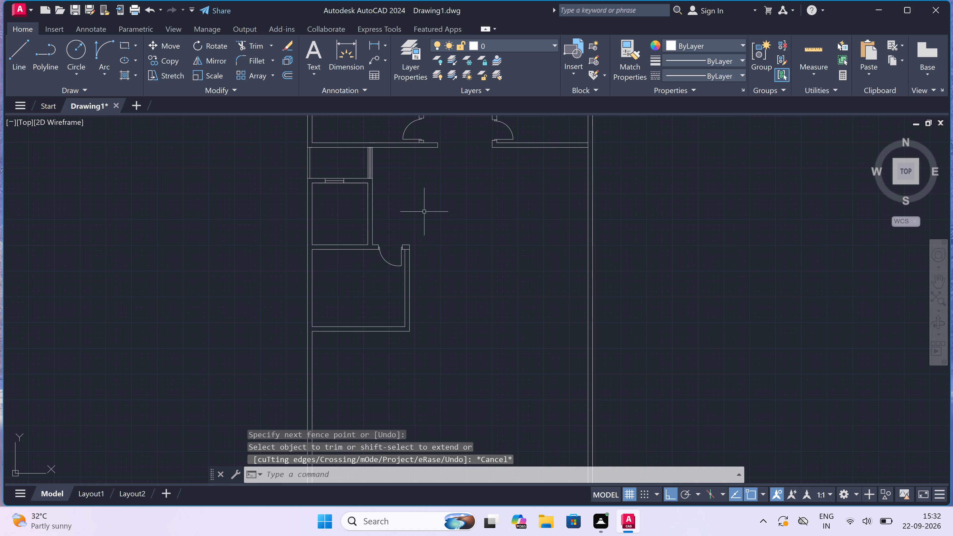
scroll(467, 187, up, 1)
scroll(452, 208, up, 1)
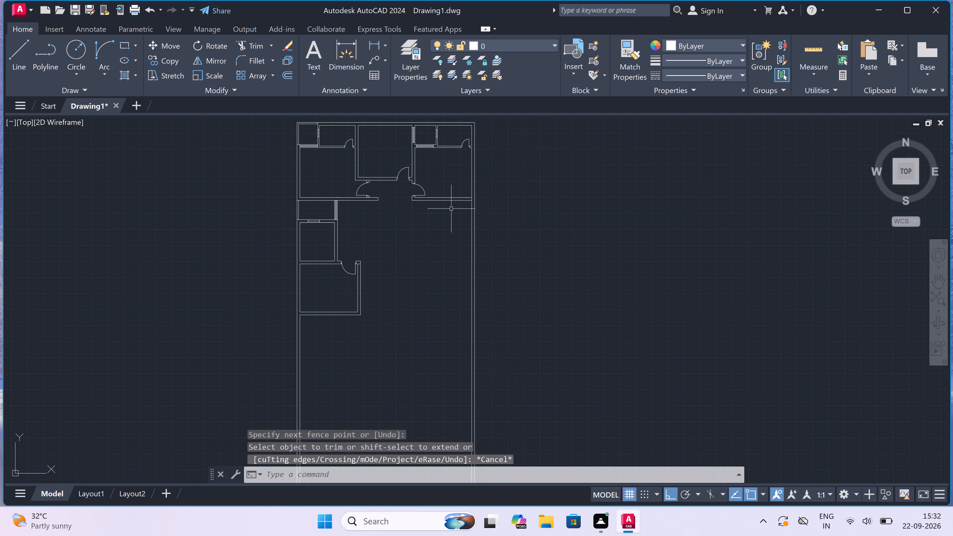
scroll(447, 213, up, 1)
key(o)
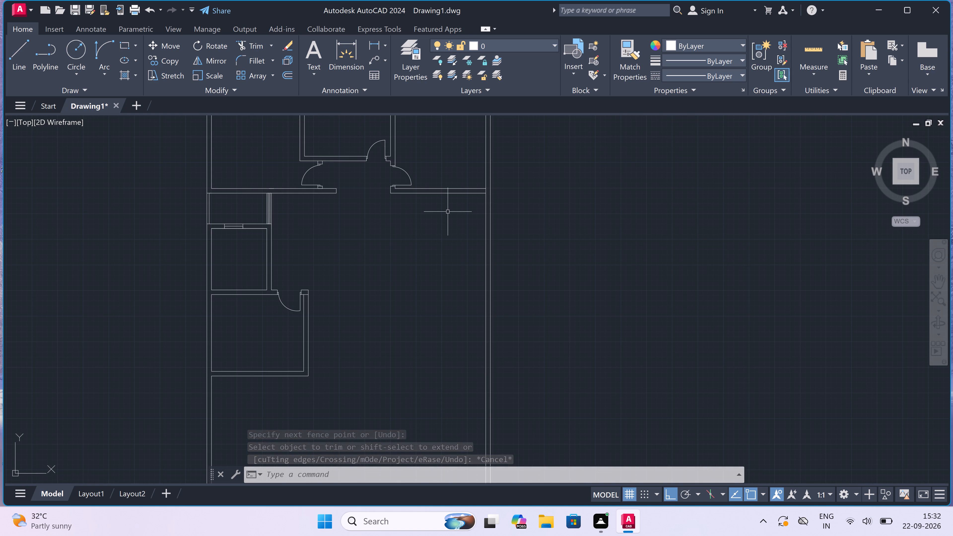
key(space)
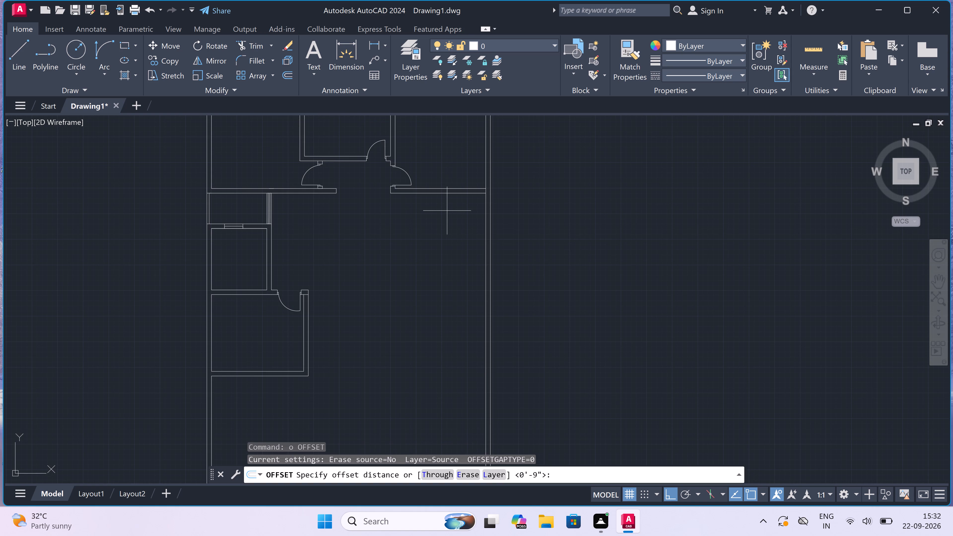
click(442, 191)
scroll(444, 262, down, 1)
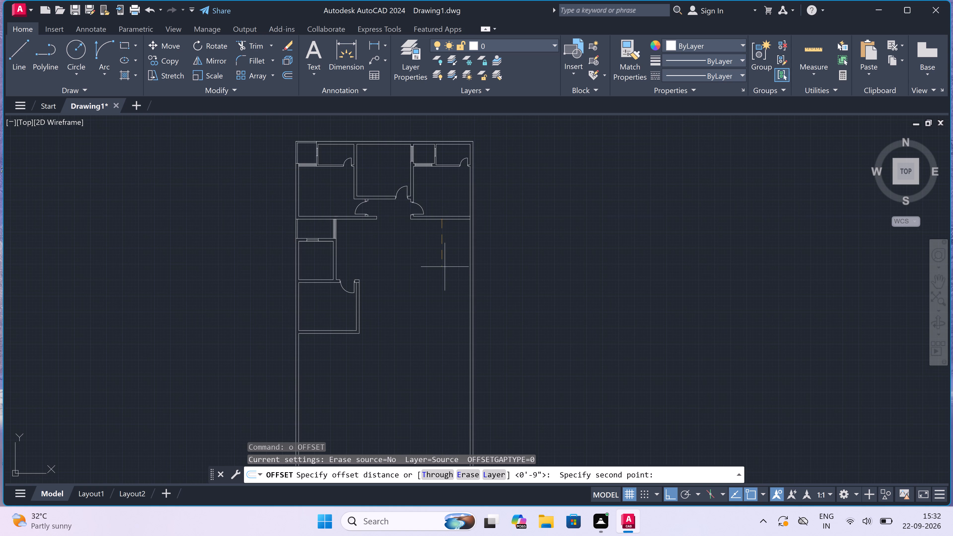
key(1)
text(3')
key(space)
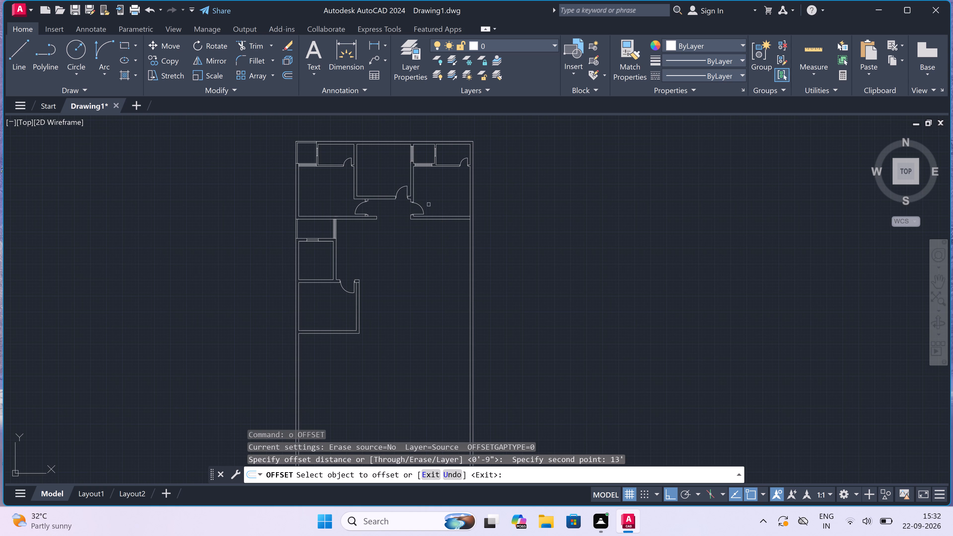
double_click(434, 219)
double_click(435, 240)
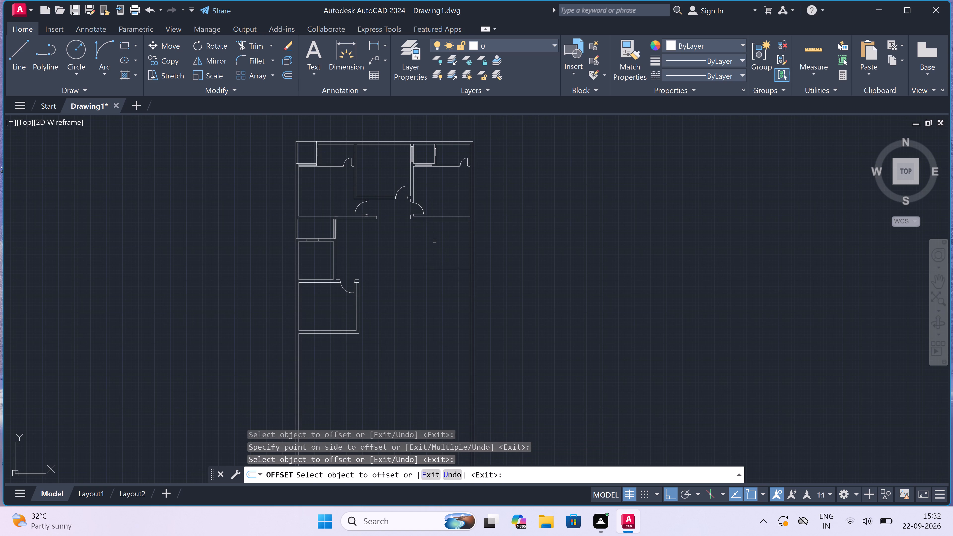
key(Escape)
Offset the new cross wall line 9" to the south to form the wall's second face.
key(space)
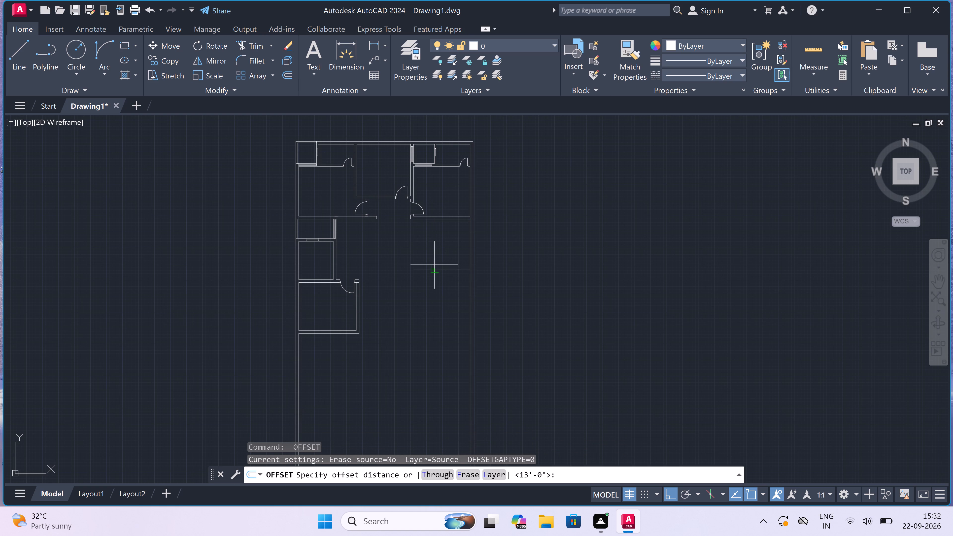
click(434, 265)
text(9")
key(space)
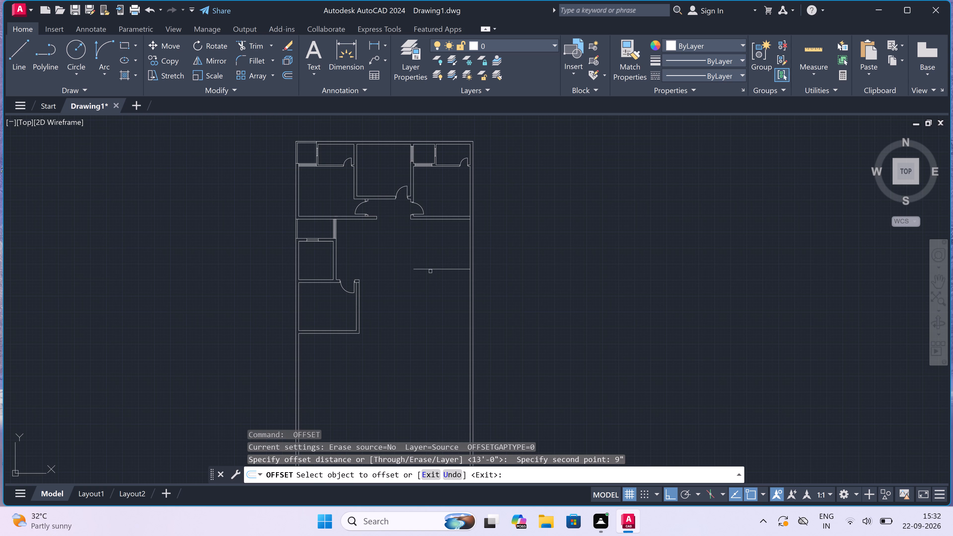
drag(429, 269, 431, 281)
click(430, 294)
key(Escape)
Offset the lower face line of the cross wall south of the northeast room 16' to the south.
key(space)
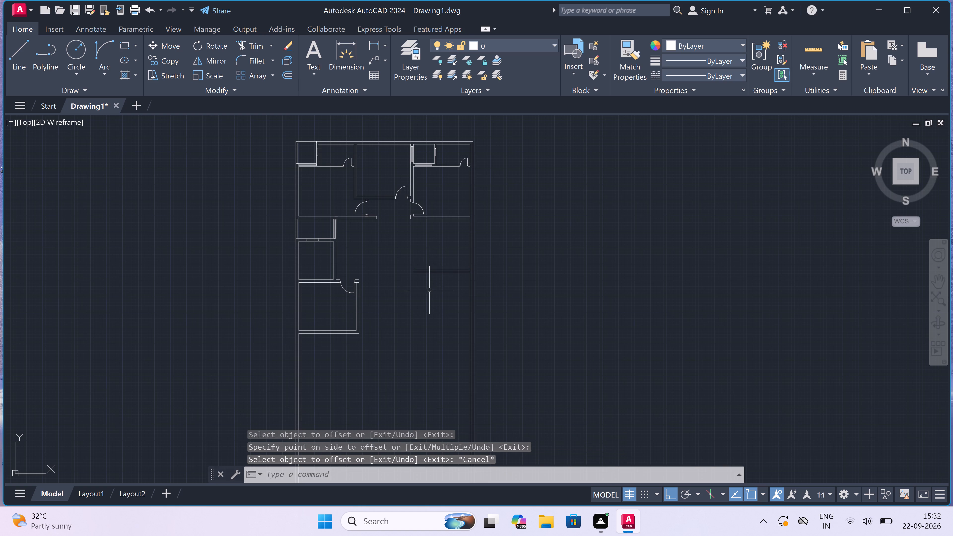
click(428, 276)
drag(428, 276, 429, 285)
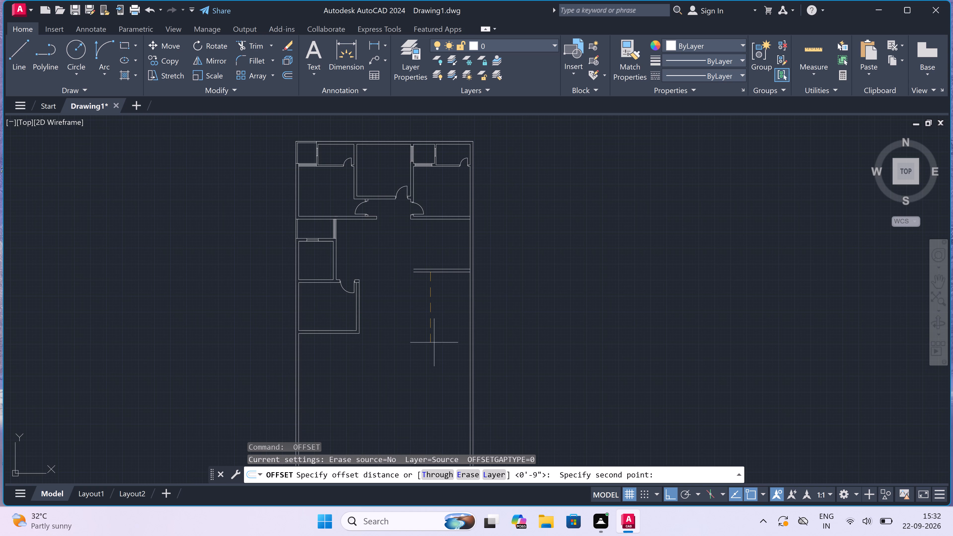
key(1)
text(6'0")
key(space)
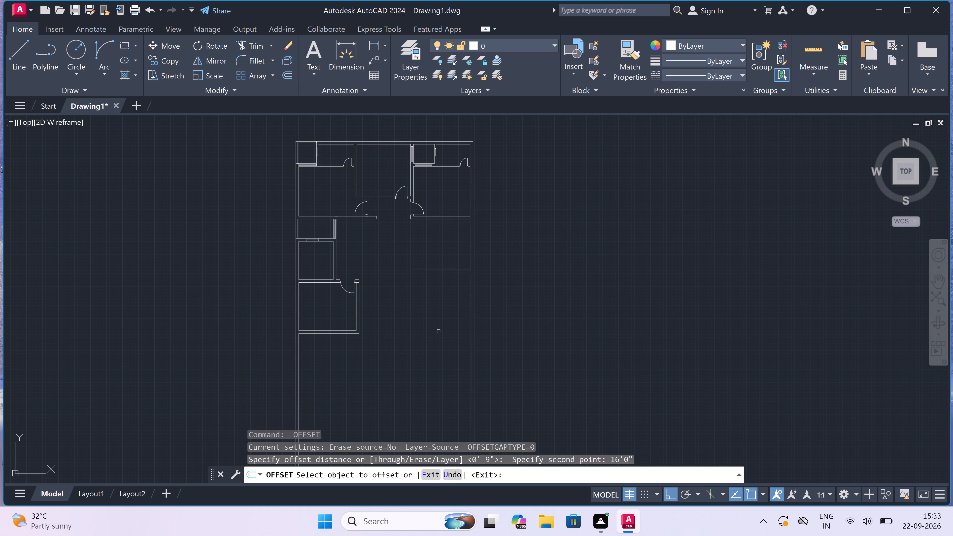
drag(437, 272, 437, 290)
double_click(436, 317)
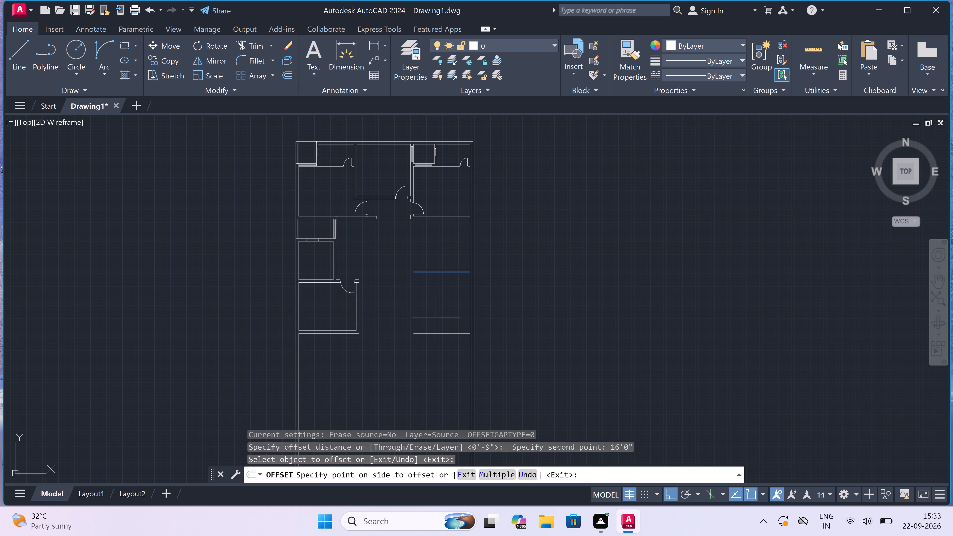
key(Escape)
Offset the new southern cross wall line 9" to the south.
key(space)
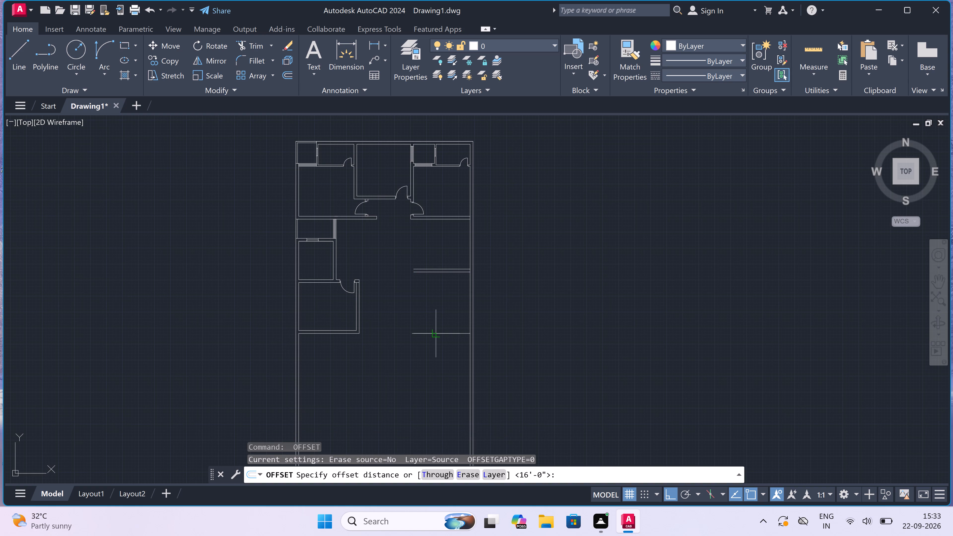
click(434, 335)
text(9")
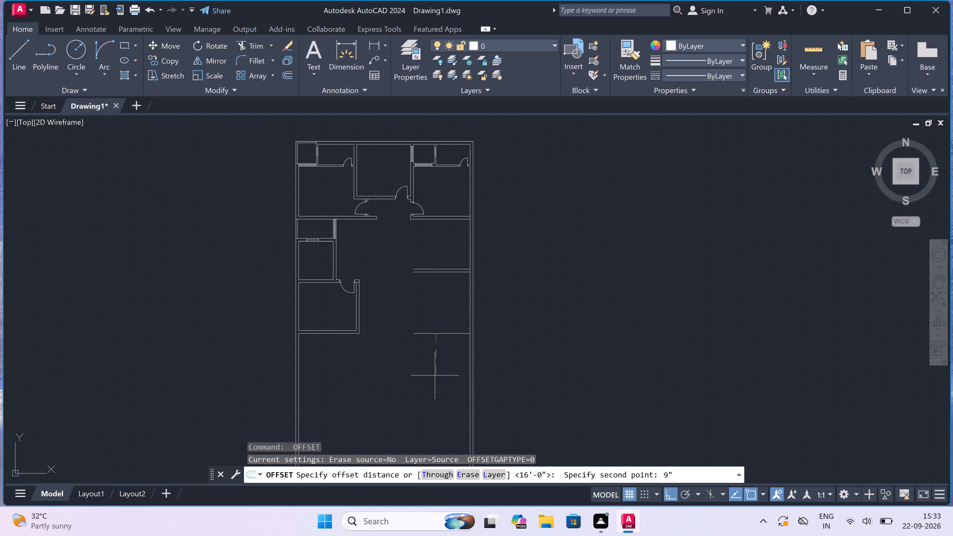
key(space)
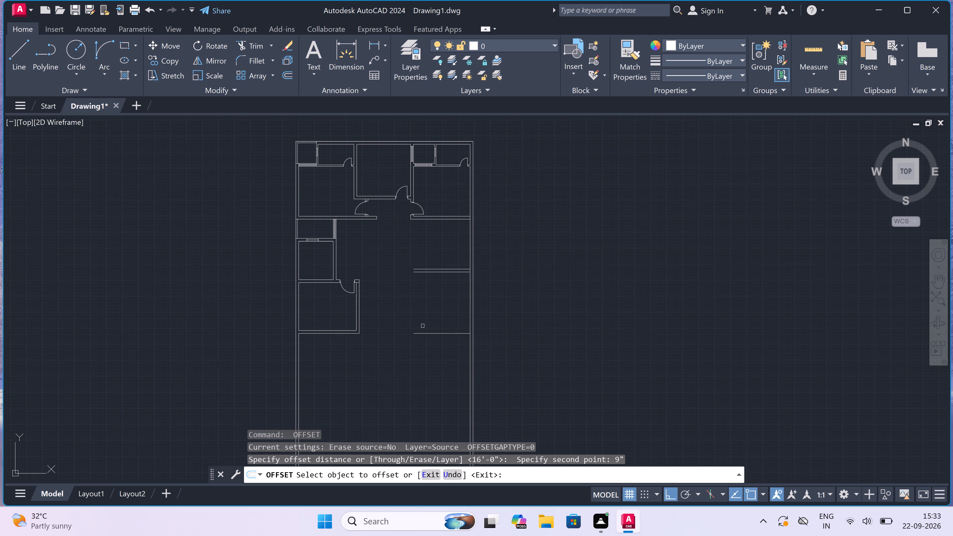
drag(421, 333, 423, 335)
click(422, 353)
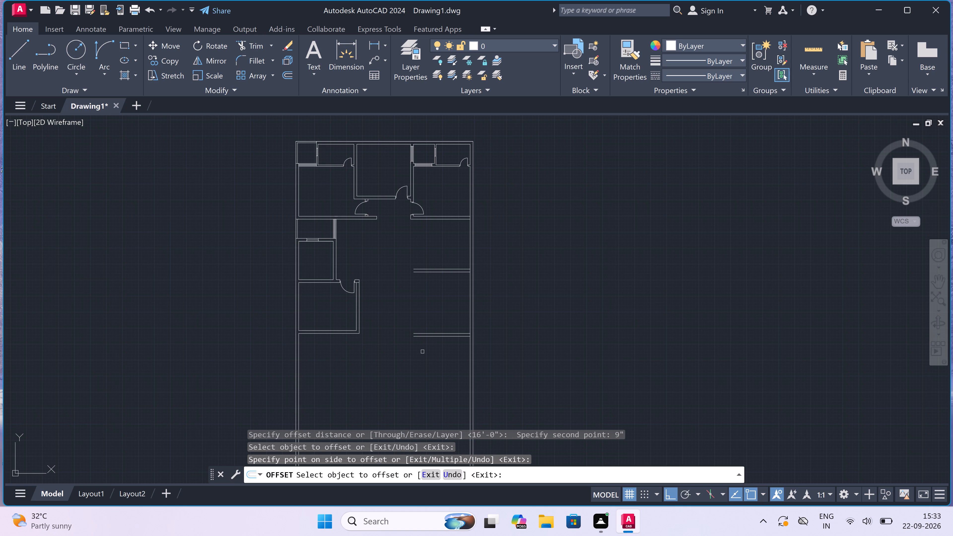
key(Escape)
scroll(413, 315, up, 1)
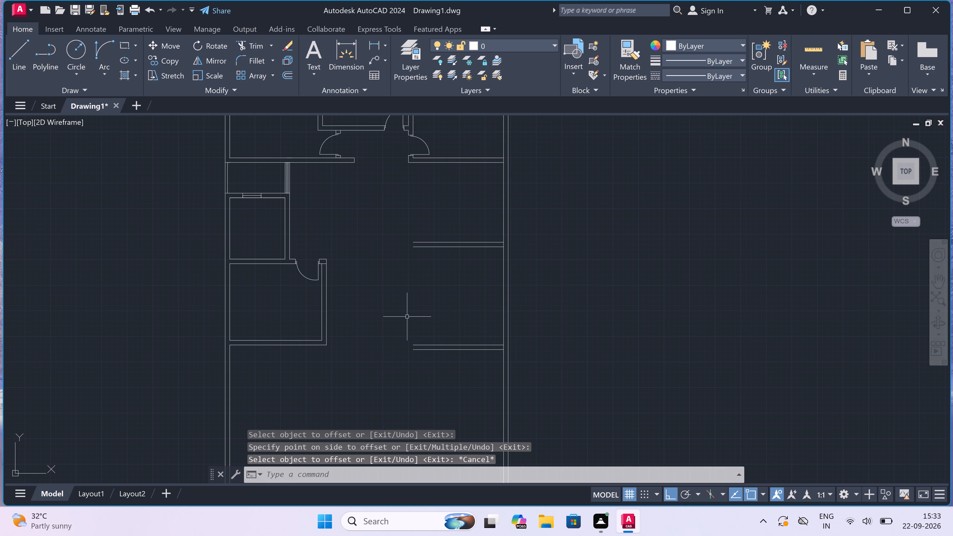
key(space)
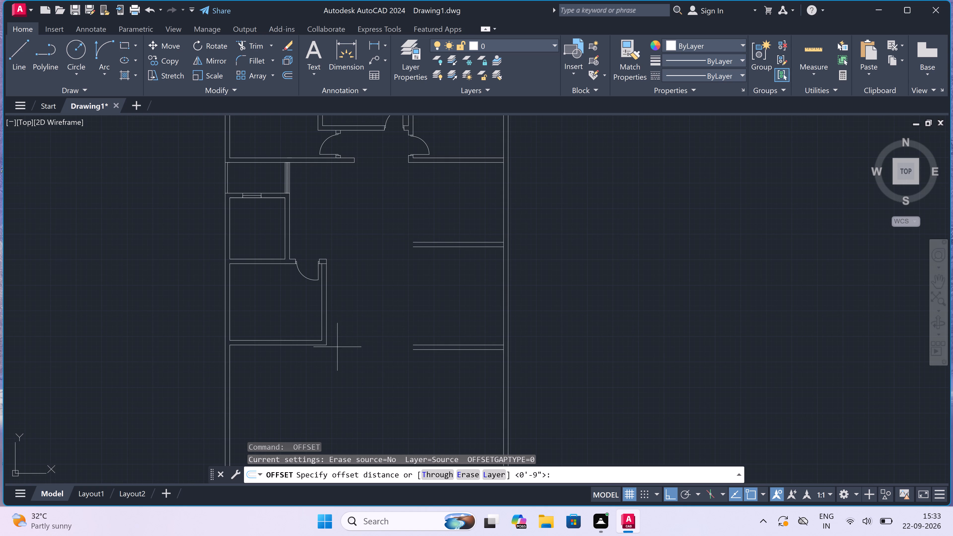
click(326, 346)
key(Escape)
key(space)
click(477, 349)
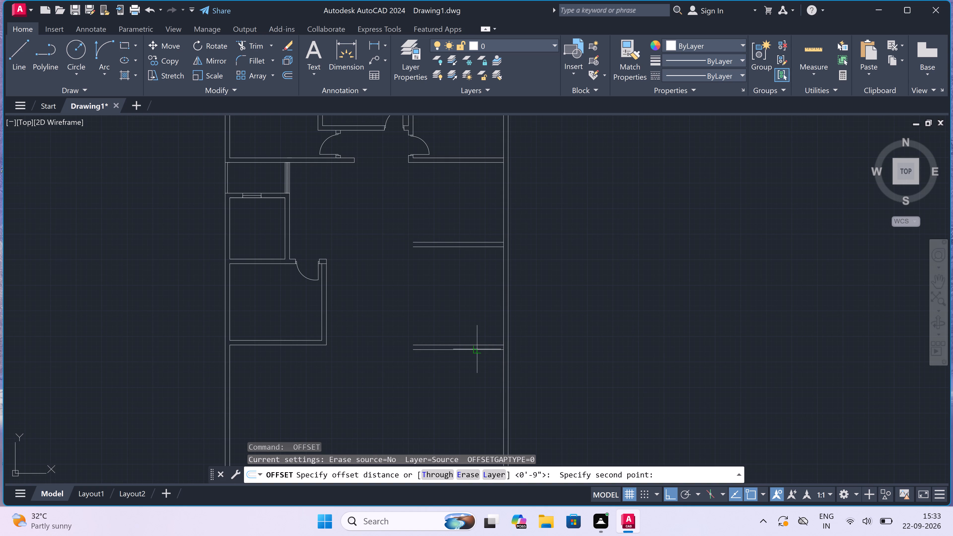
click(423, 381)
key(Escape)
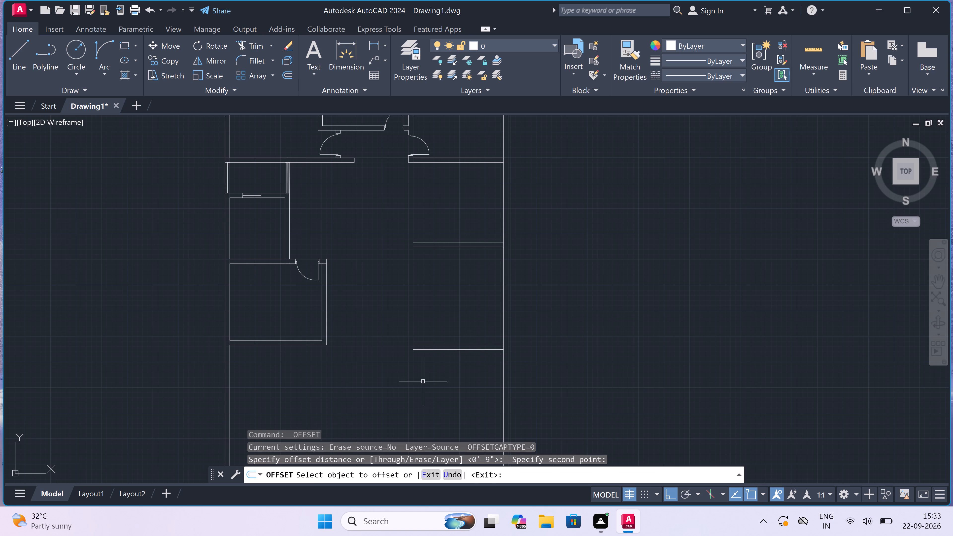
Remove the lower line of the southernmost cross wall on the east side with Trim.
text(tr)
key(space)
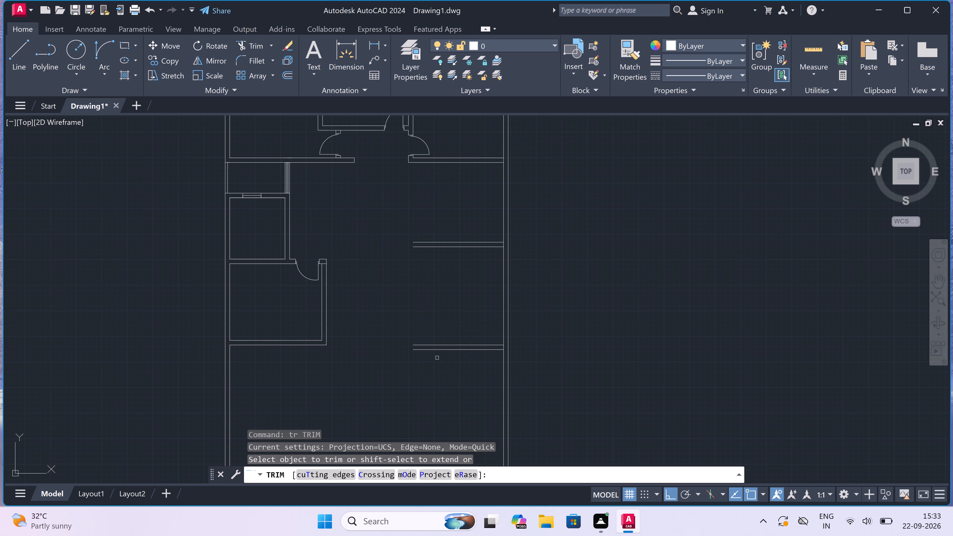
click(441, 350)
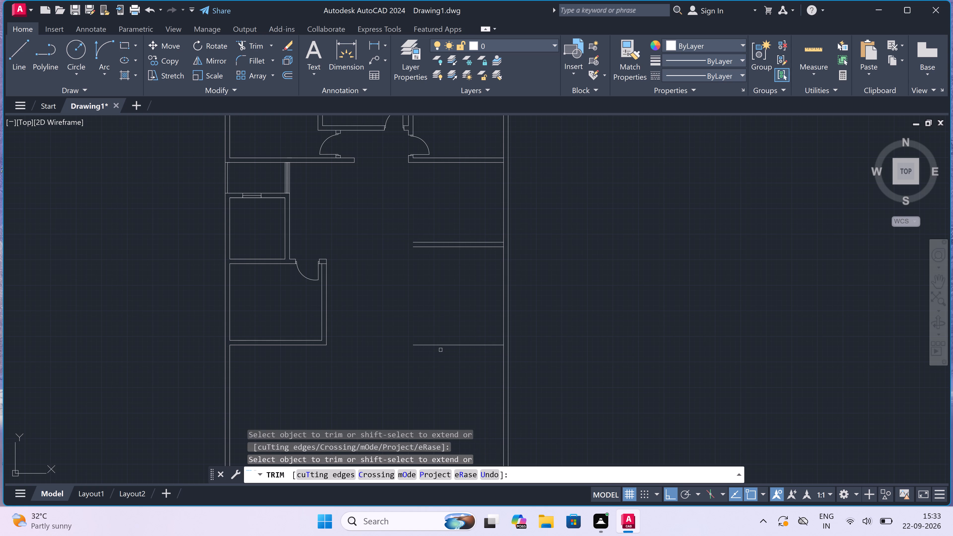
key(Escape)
Trim the east wall's inner line between the two faces of the northeast room's south wall.
scroll(429, 328, down, 2)
scroll(418, 307, up, 2)
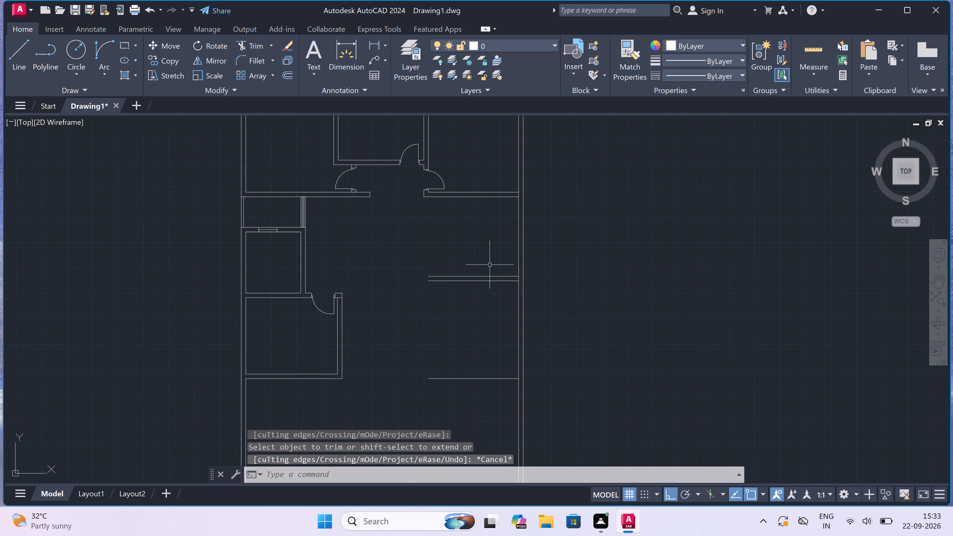
key(space)
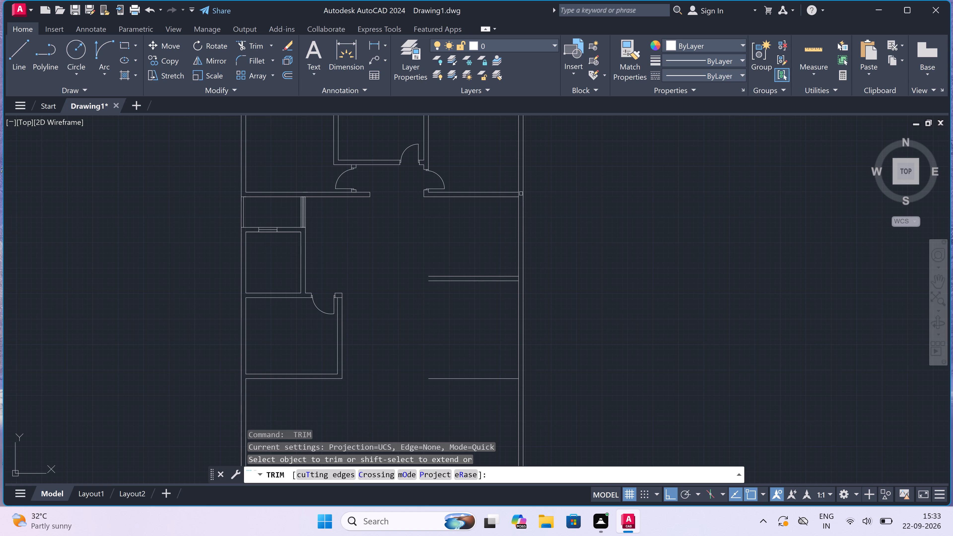
scroll(521, 194, up, 4)
click(516, 196)
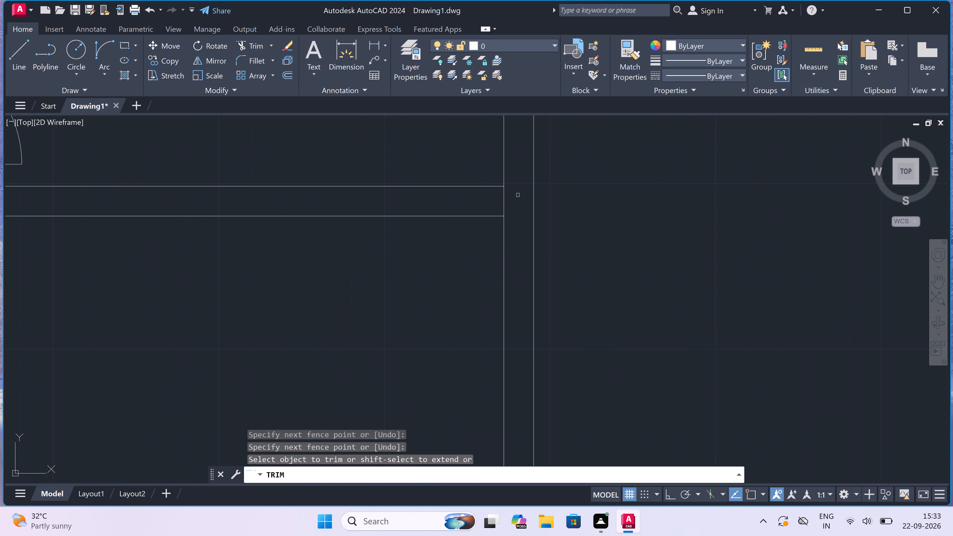
drag(489, 204, 493, 202)
click(508, 199)
scroll(508, 199, down, 4)
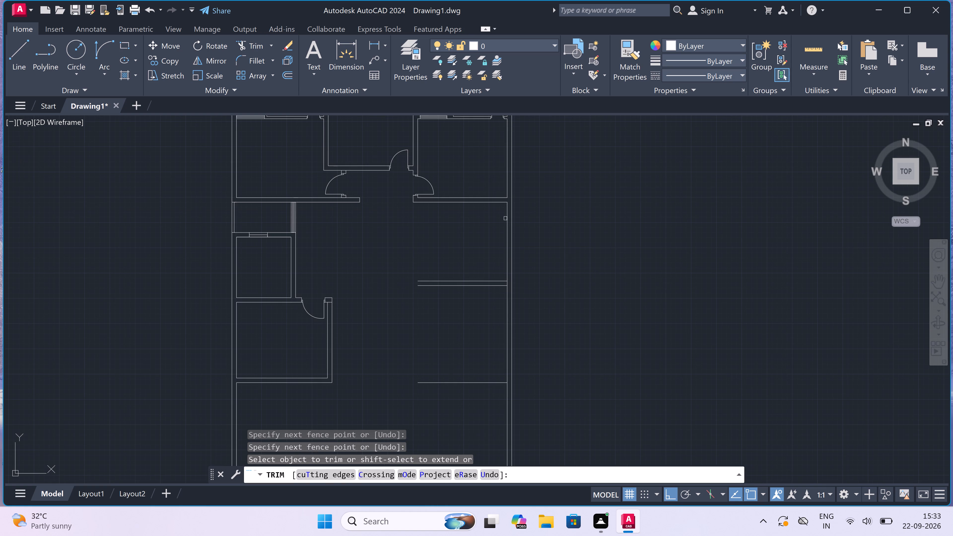
Trim the east wall's inner line between the two faces of the next double-line cross wall to the south.
scroll(509, 289, up, 3)
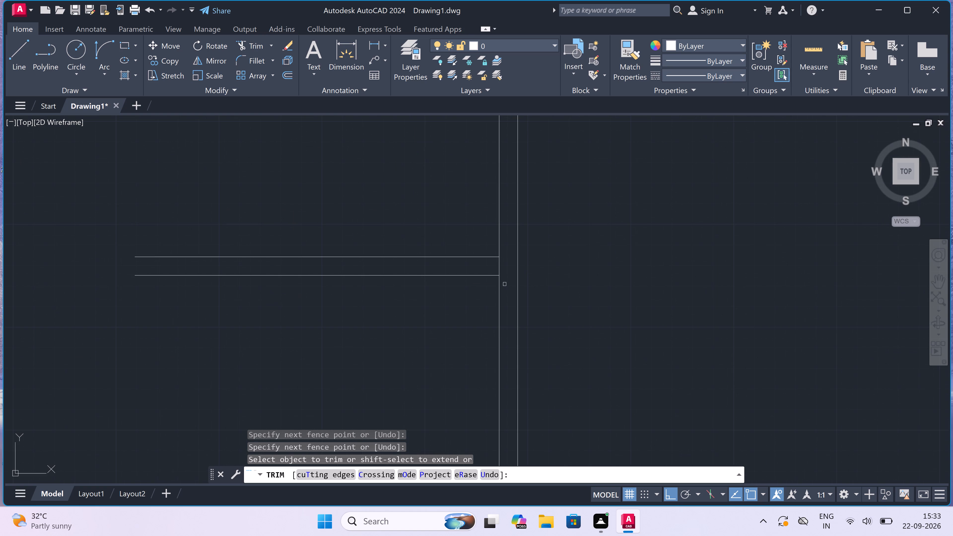
scroll(499, 266, up, 2)
click(499, 265)
scroll(499, 265, down, 4)
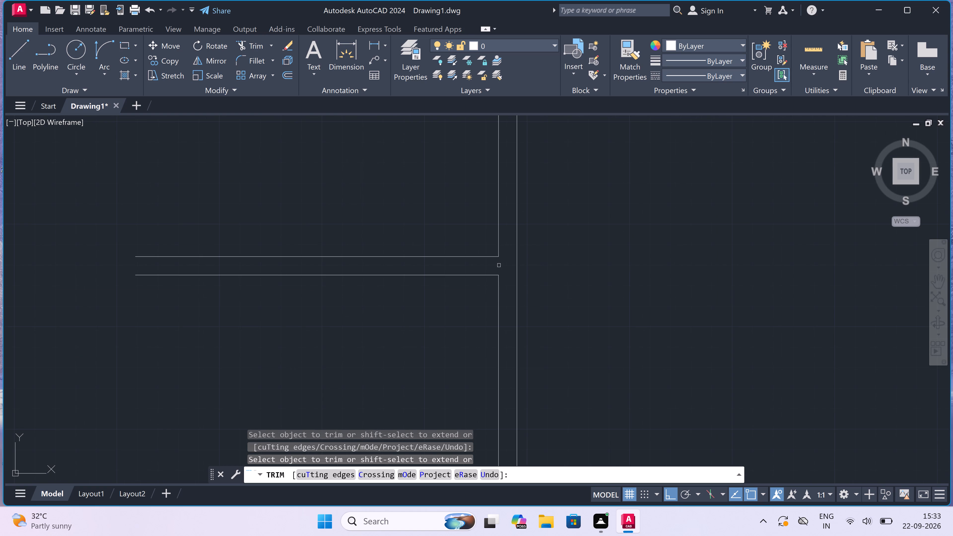
scroll(495, 313, down, 7)
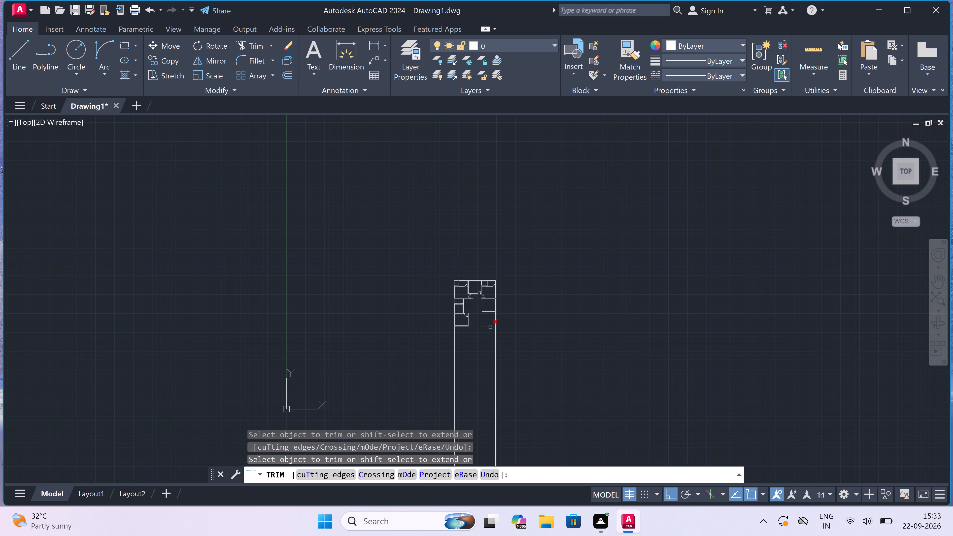
scroll(476, 296, up, 3)
scroll(496, 329, up, 1)
key(Escape)
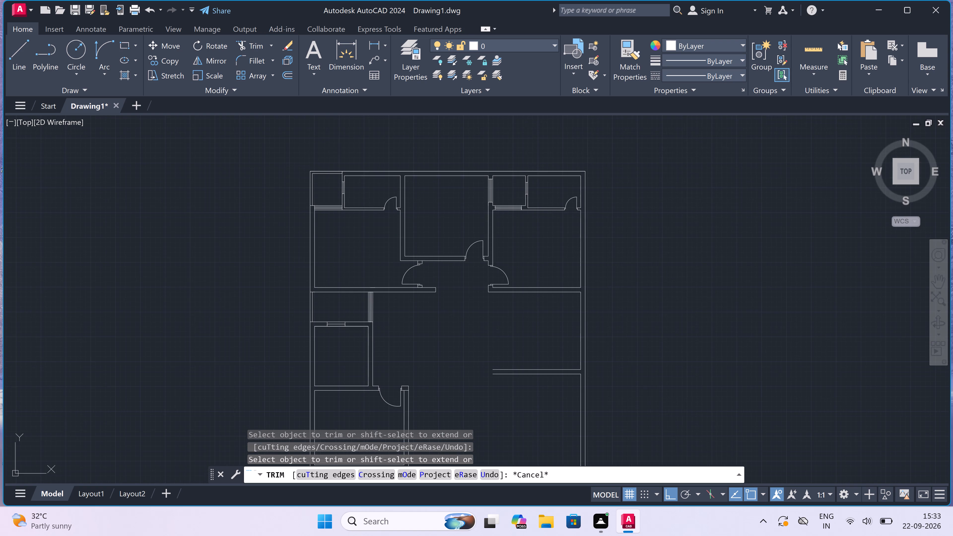
Start an Offset for the area south of the northeast room.
text(o)
key(space)
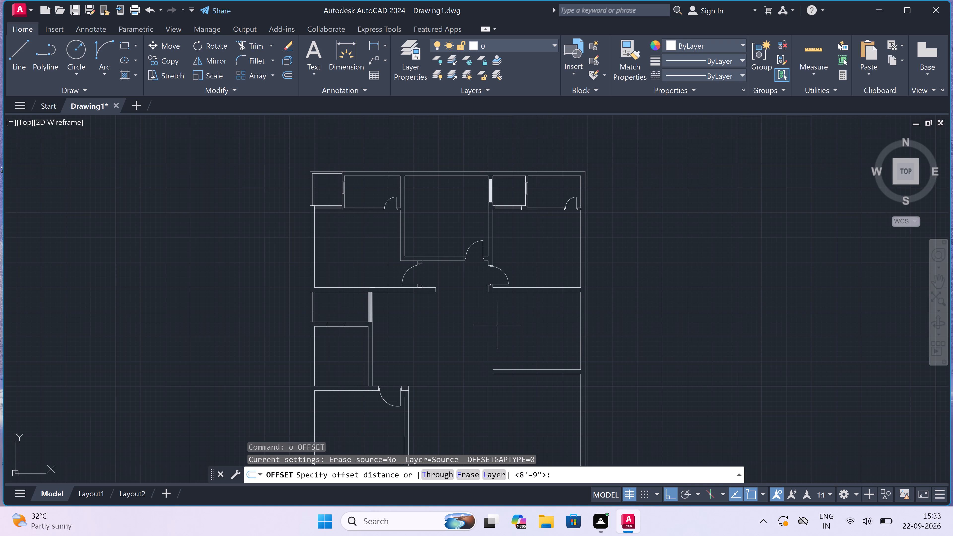
scroll(497, 325, down, 1)
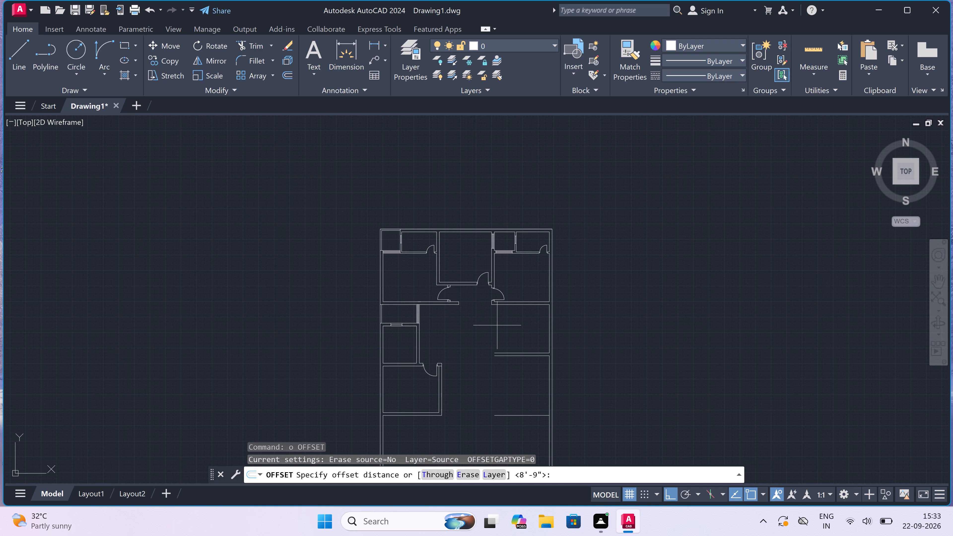
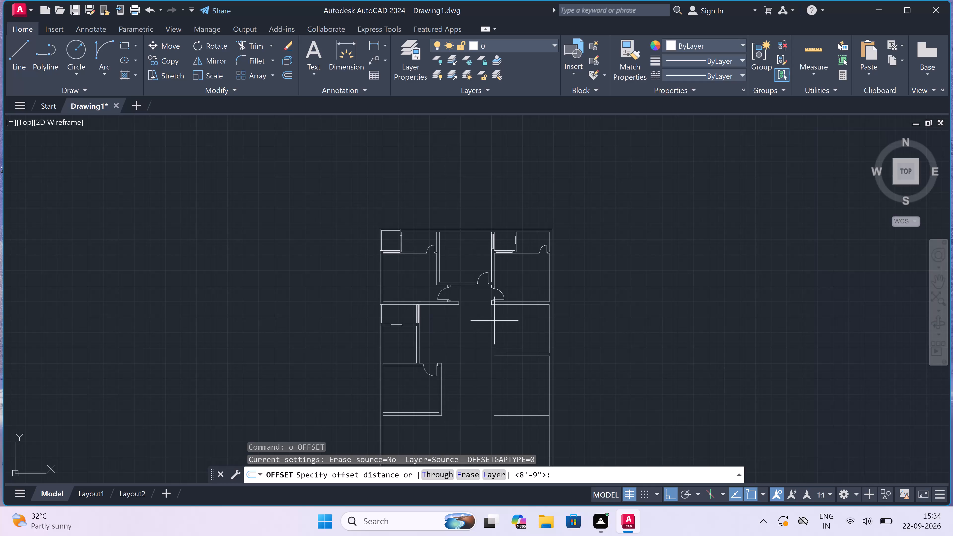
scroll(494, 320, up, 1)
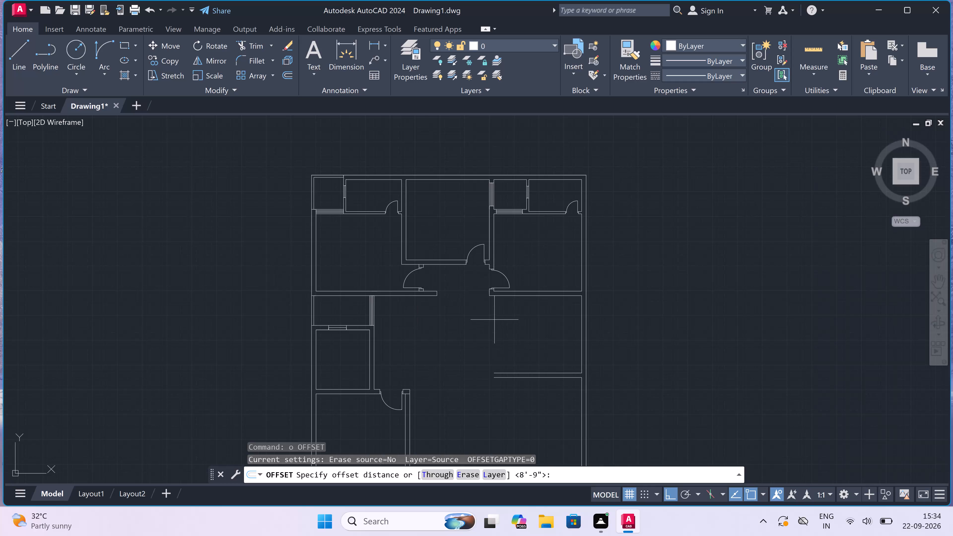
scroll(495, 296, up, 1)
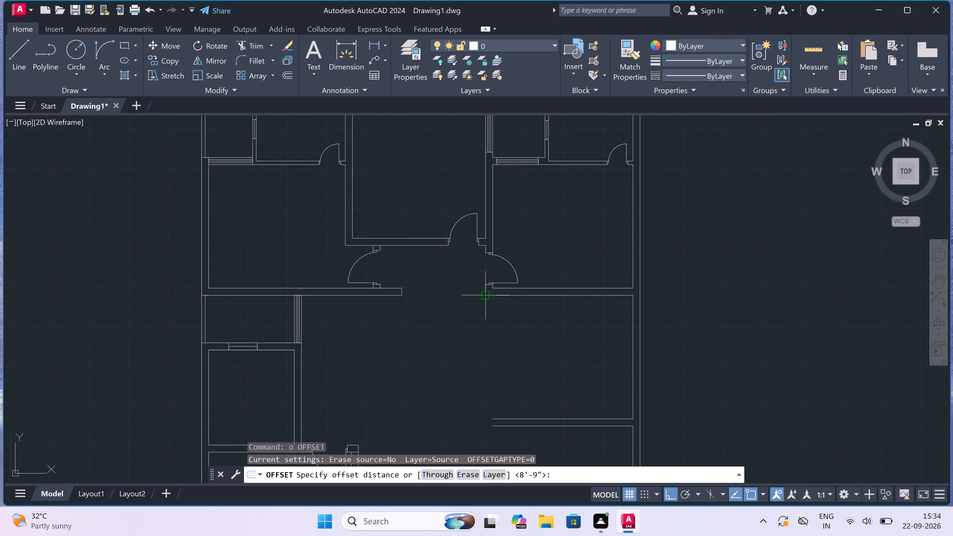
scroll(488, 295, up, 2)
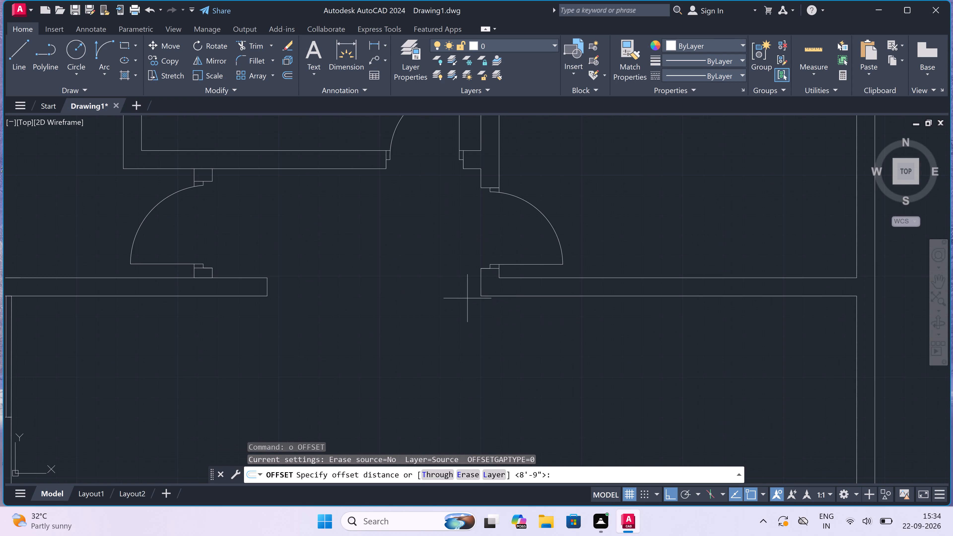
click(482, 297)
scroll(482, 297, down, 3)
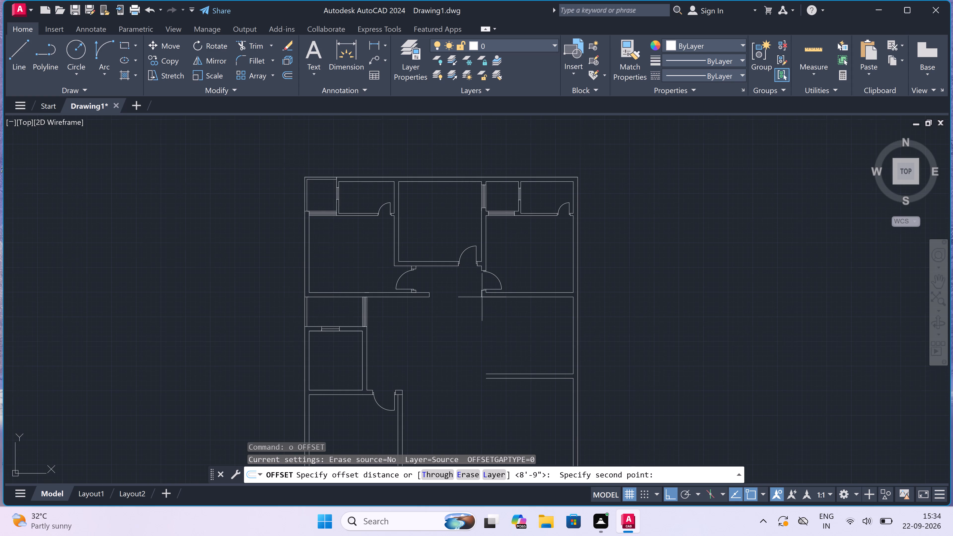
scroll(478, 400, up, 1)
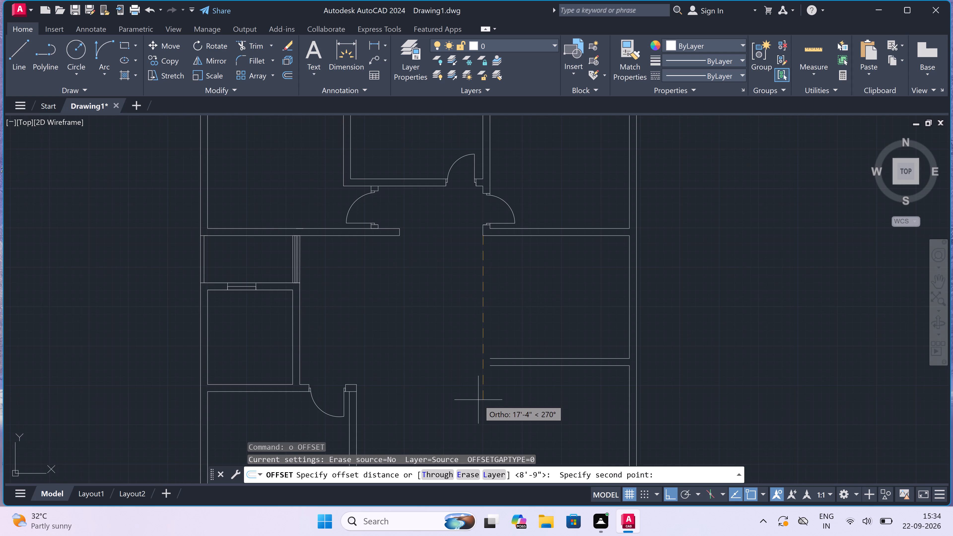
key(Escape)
Draw both faces and the southern end of the west wall for the room south of the northeast room, between its two cross walls.
key(l)
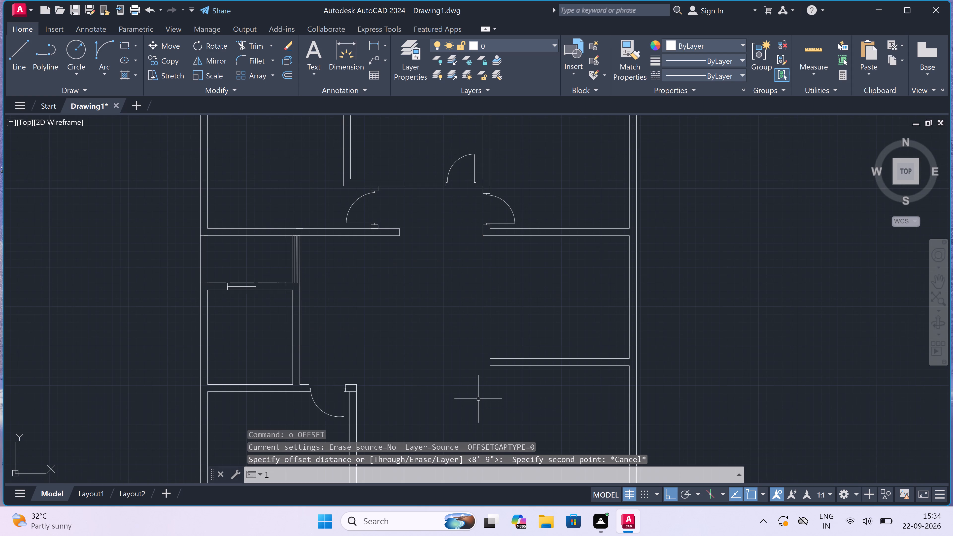
key(space)
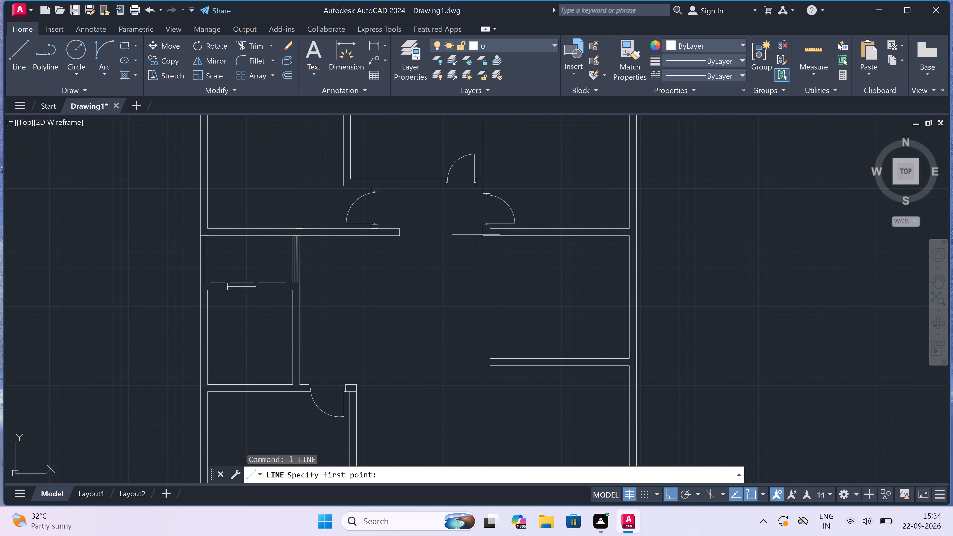
click(482, 238)
scroll(486, 370, up, 3)
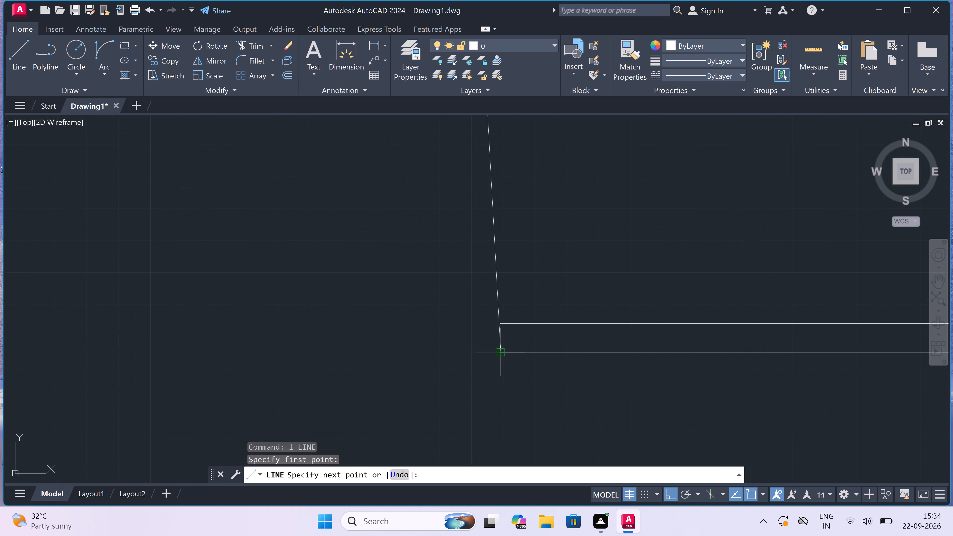
click(472, 352)
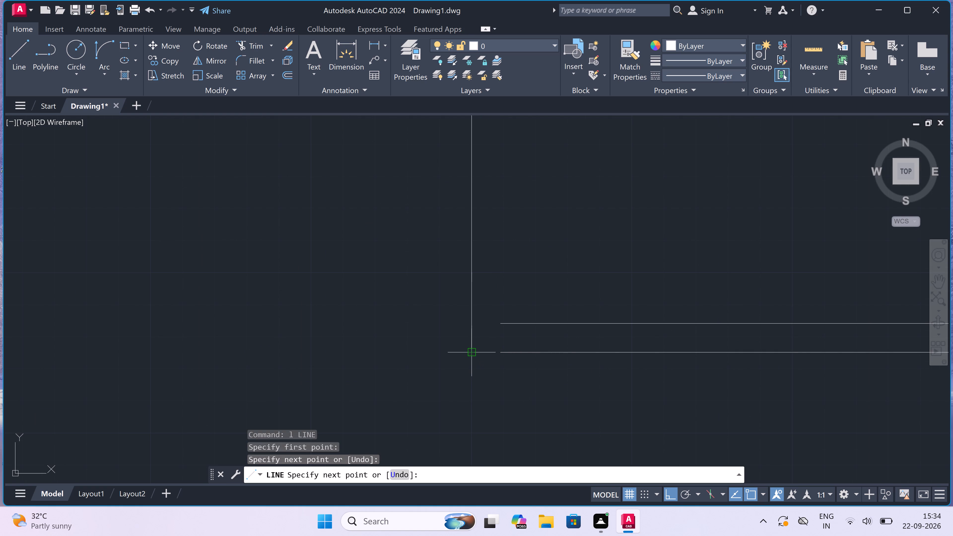
click(500, 351)
scroll(500, 351, down, 2)
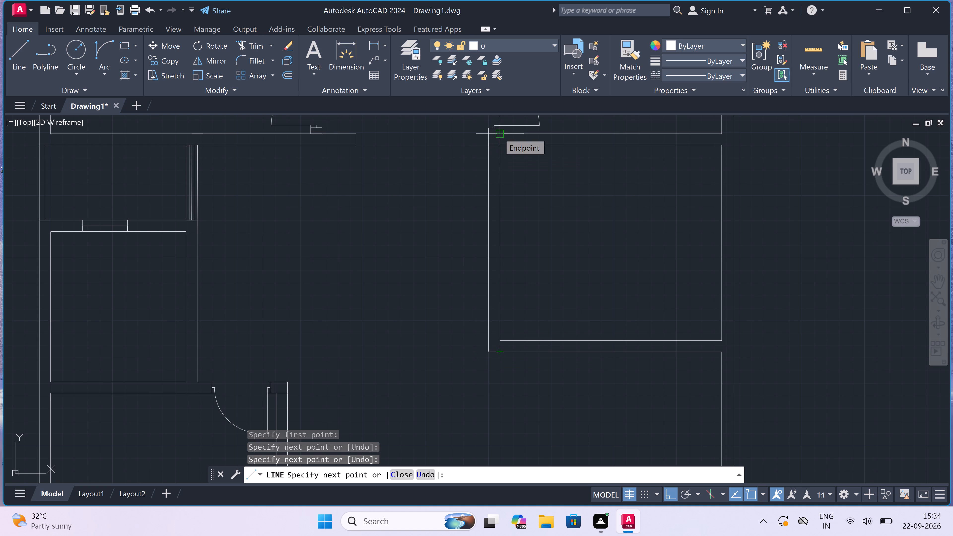
click(501, 143)
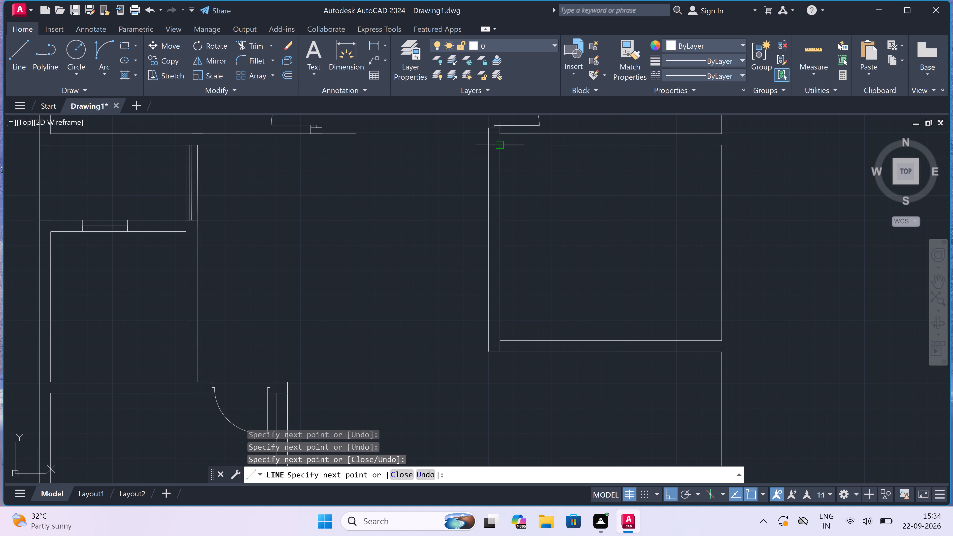
key(Escape)
Draw the door's north jamb line across the new west wall near its upper end, with a 2" stop and a 3' leaf into the room.
scroll(490, 205, down, 3)
scroll(500, 174, up, 1)
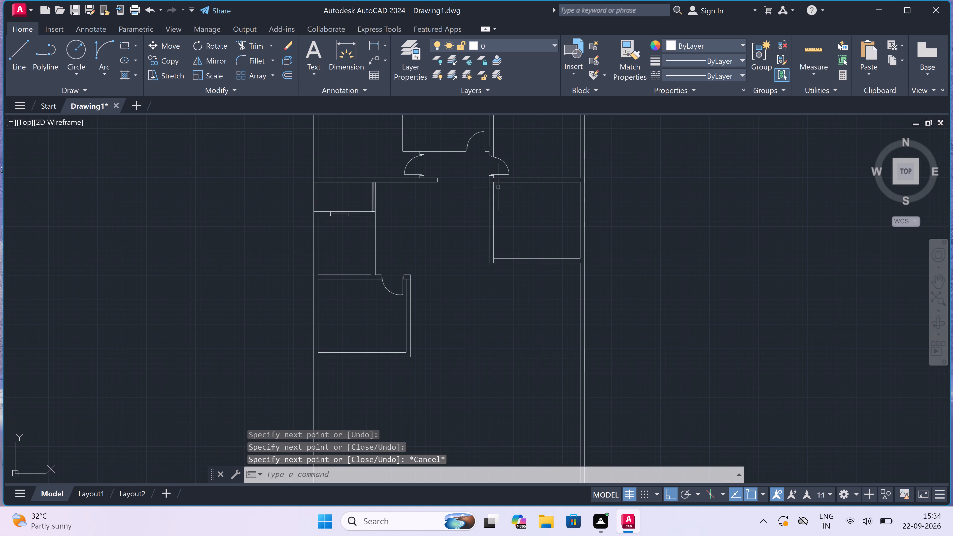
scroll(500, 174, up, 2)
key(space)
scroll(483, 238, down, 1)
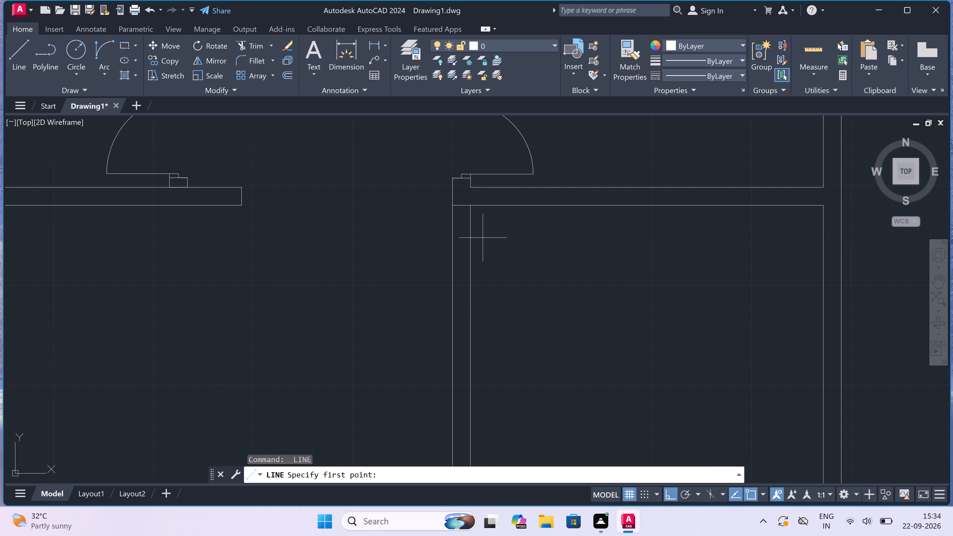
scroll(484, 238, down, 2)
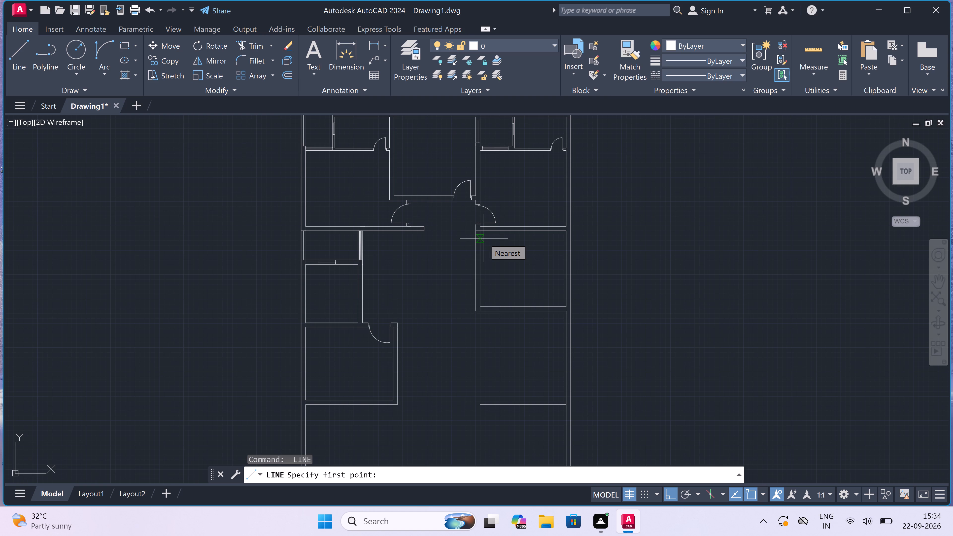
scroll(484, 238, down, 1)
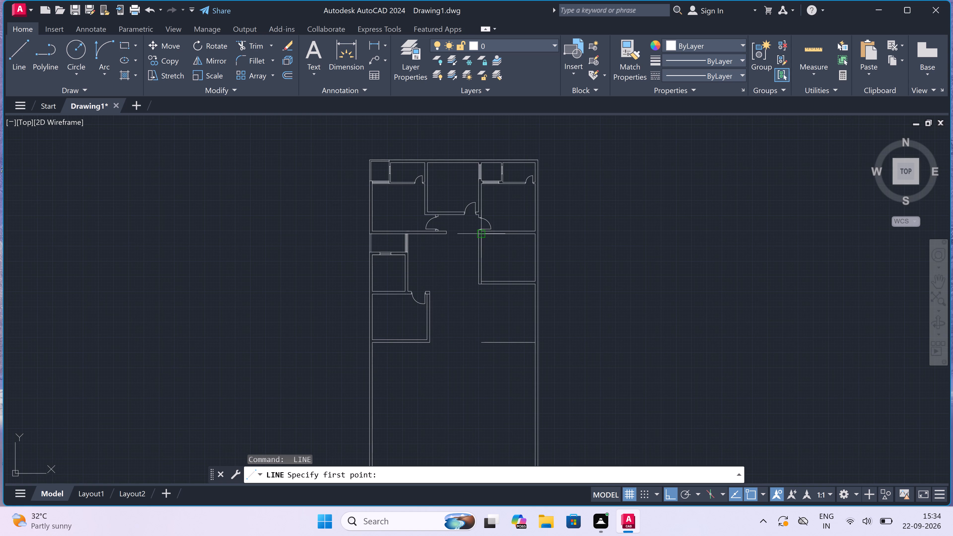
scroll(480, 234, up, 4)
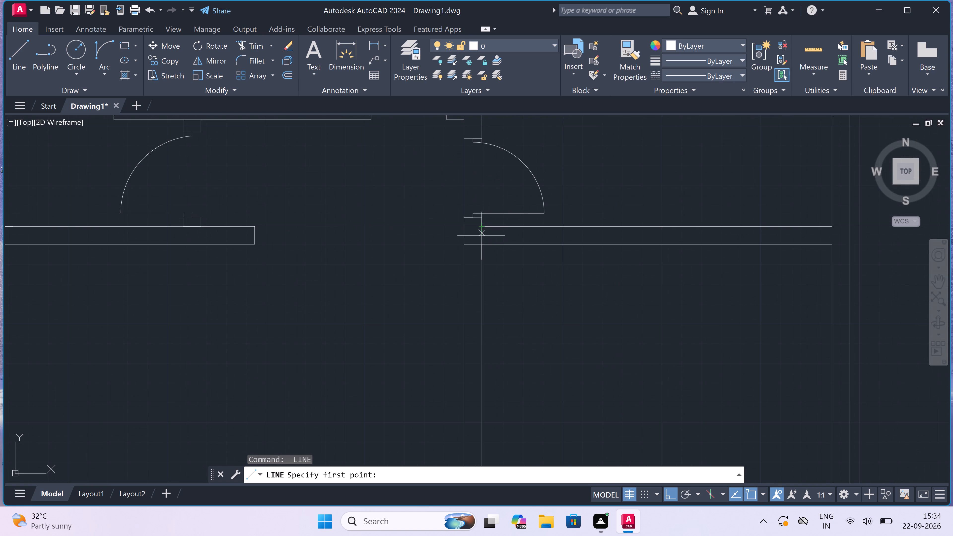
click(466, 270)
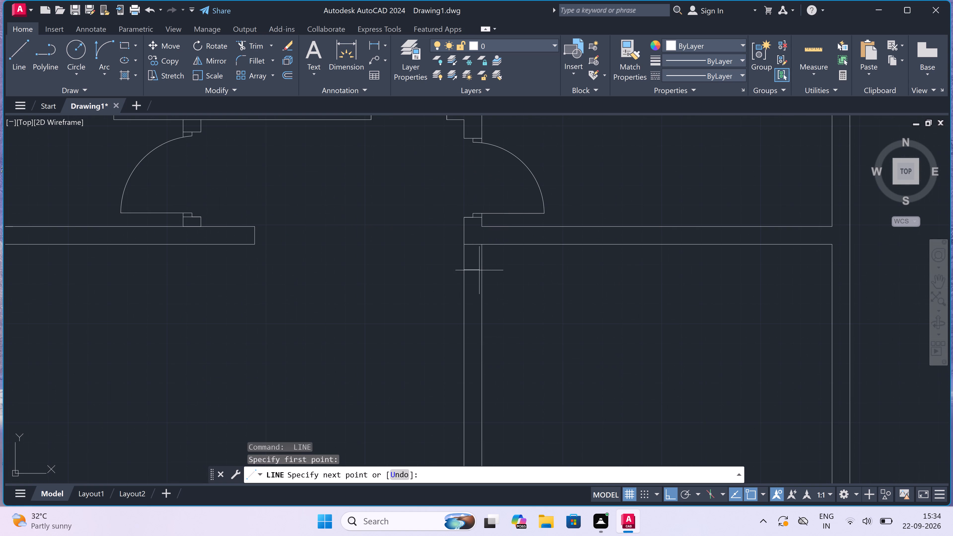
click(483, 270)
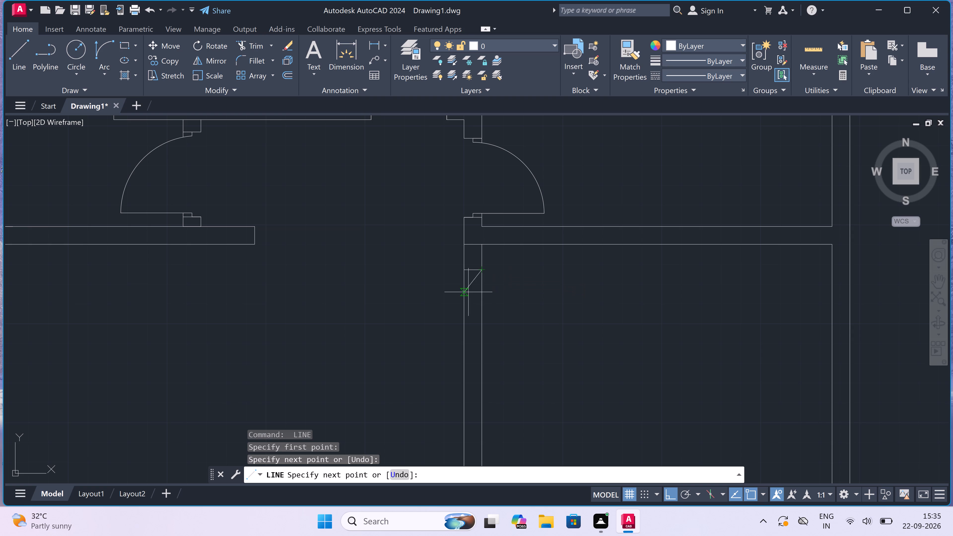
click(473, 269)
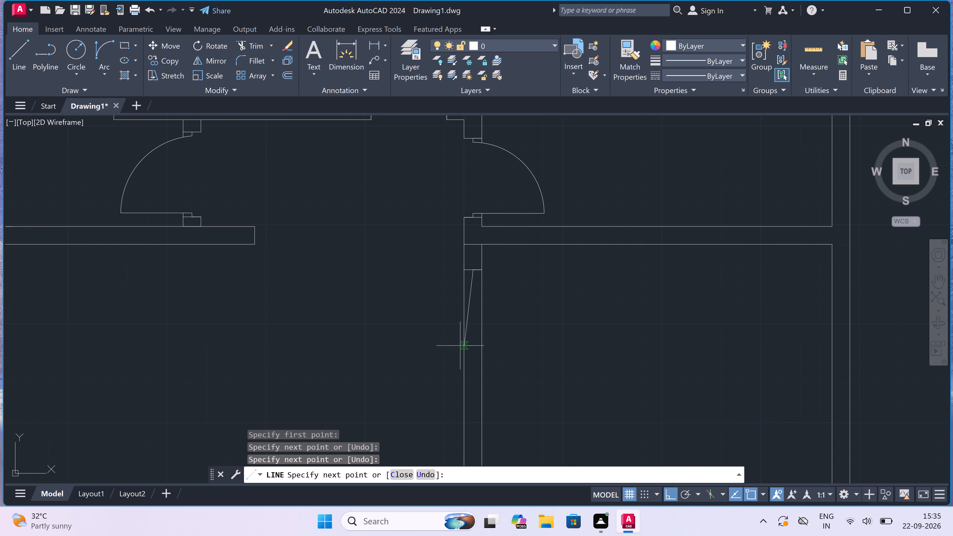
text(2")
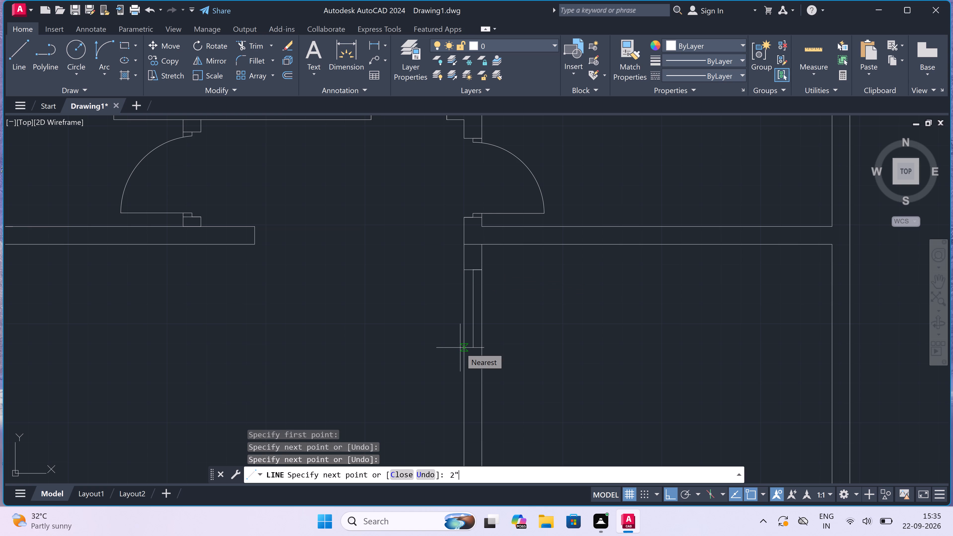
key(space)
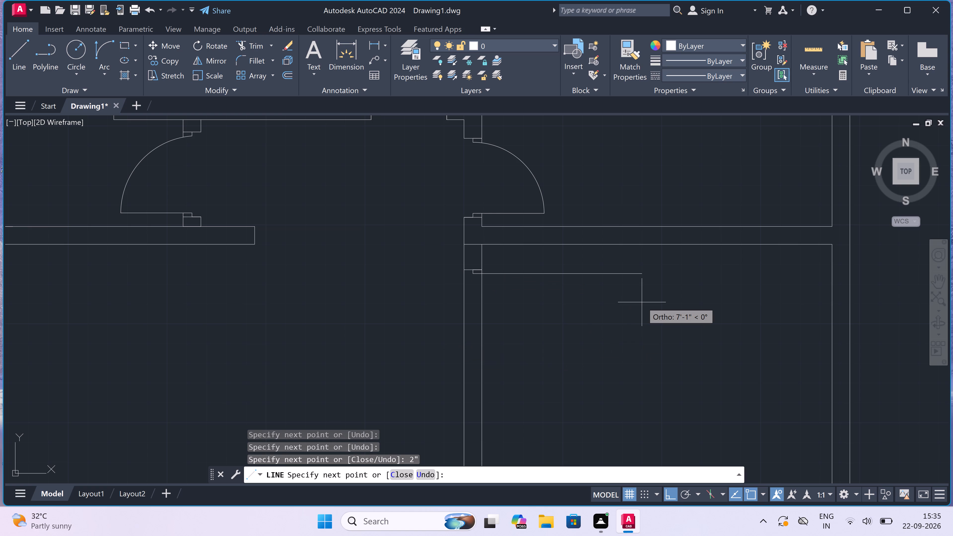
key(3)
key(apostrophe)
key(space)
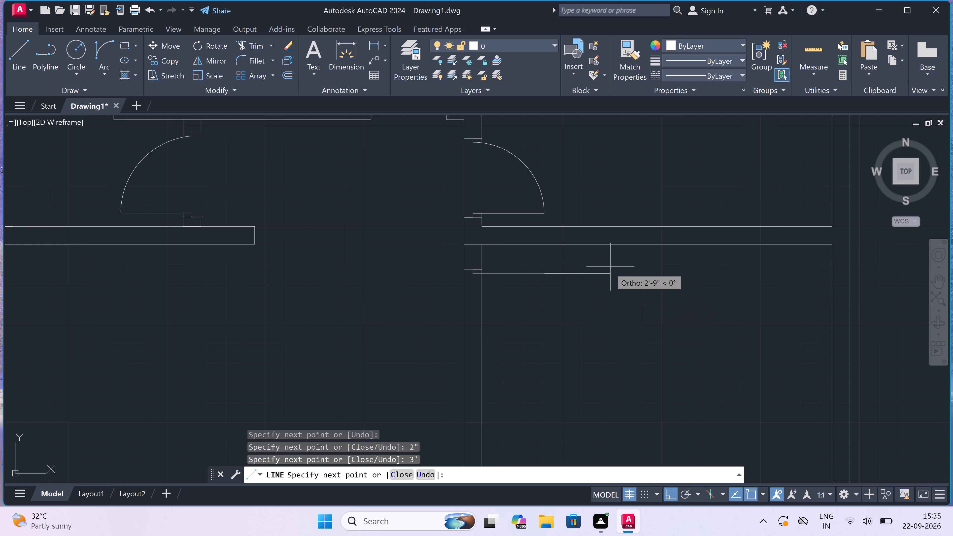
scroll(473, 358, down, 1)
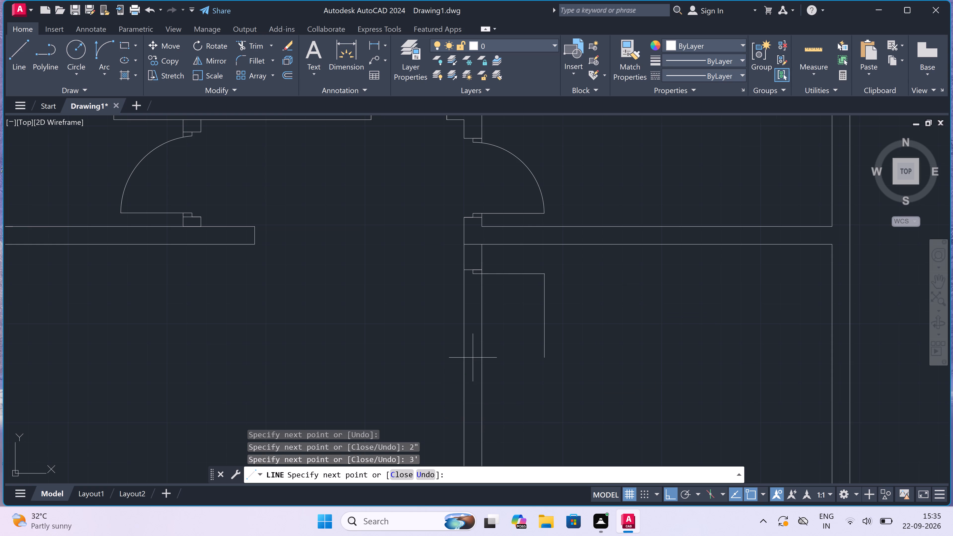
key(Escape)
Draw the door's south jamb line across the same wall, with a 2" stop from its midpoint toward the opening.
scroll(477, 354, up, 2)
key(space)
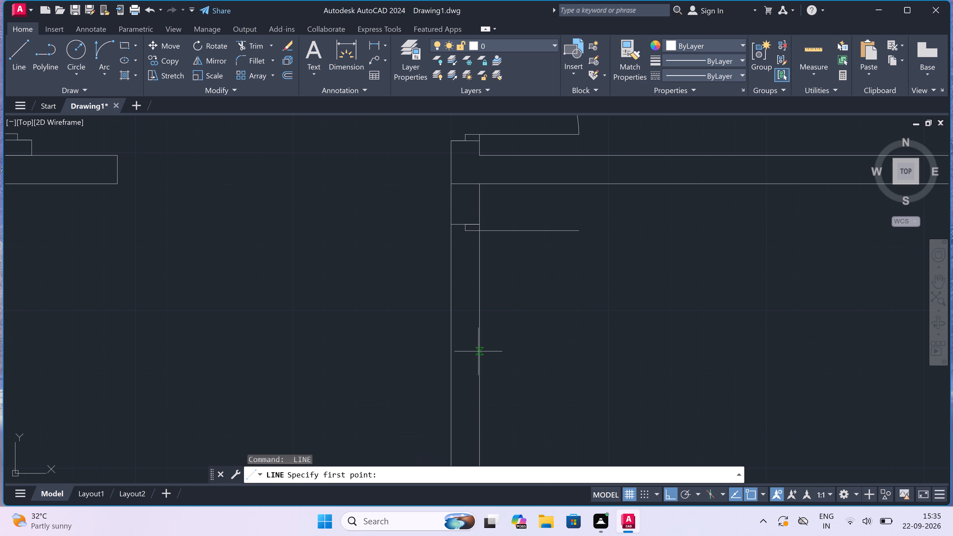
click(478, 338)
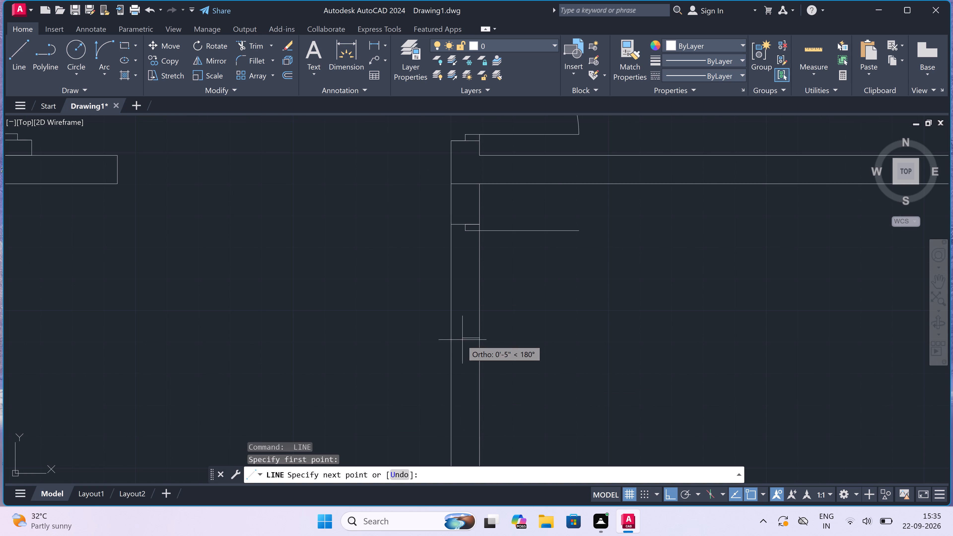
click(451, 341)
click(463, 339)
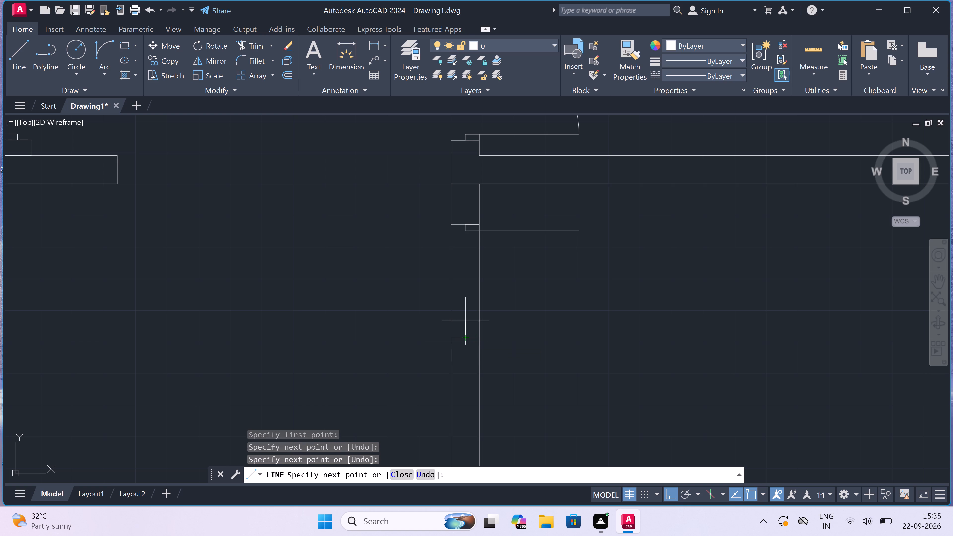
text(2")
key(space)
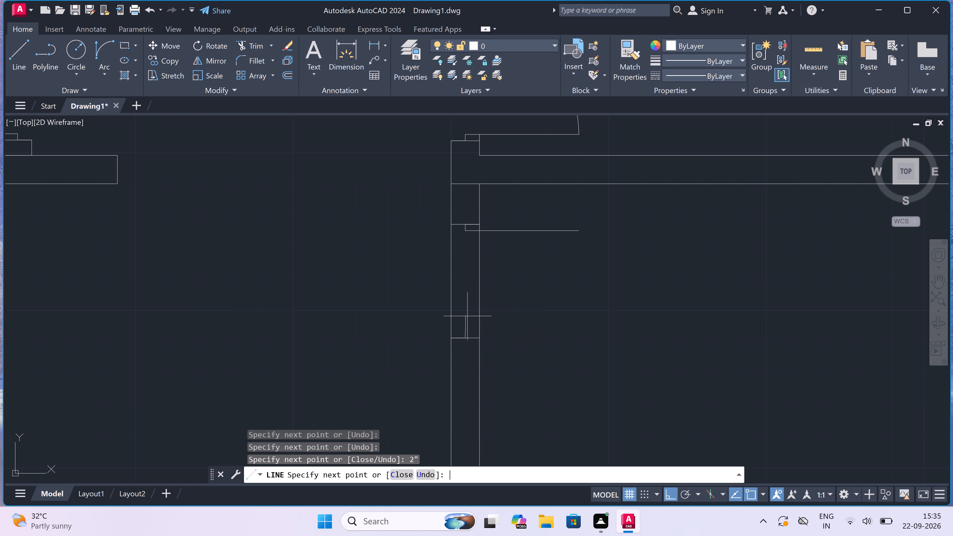
key(Escape)
Draw the door swing arc from the end of the 3' leaf to the tip of the south jamb's stop.
click(105, 45)
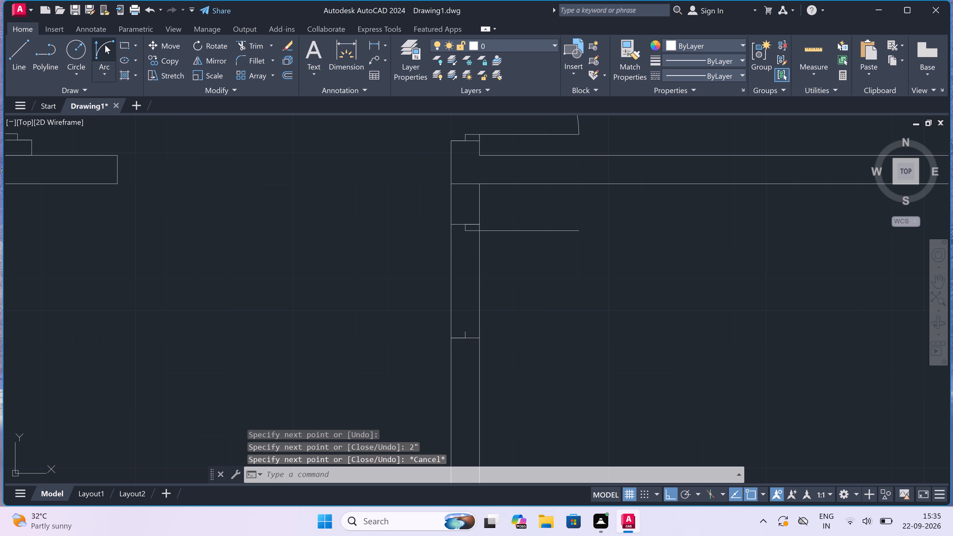
click(577, 227)
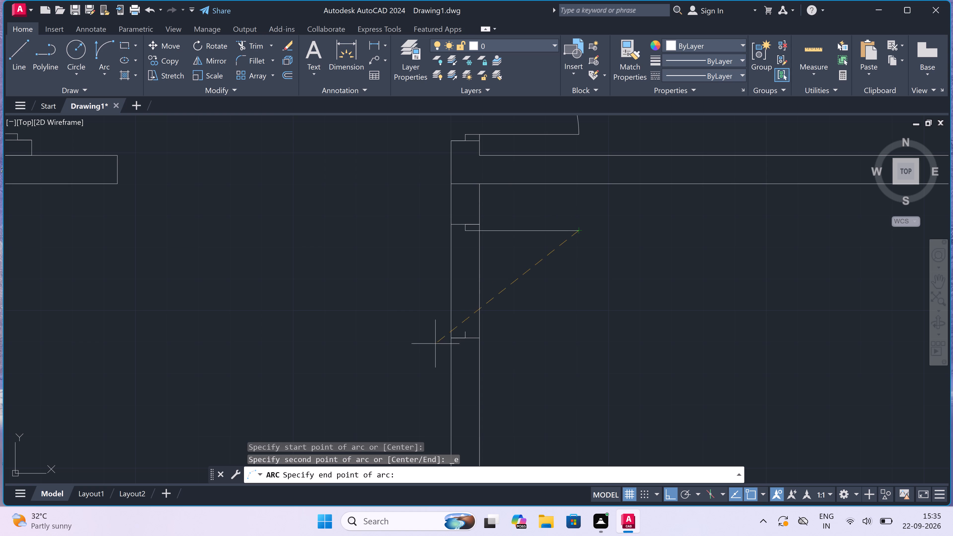
click(469, 332)
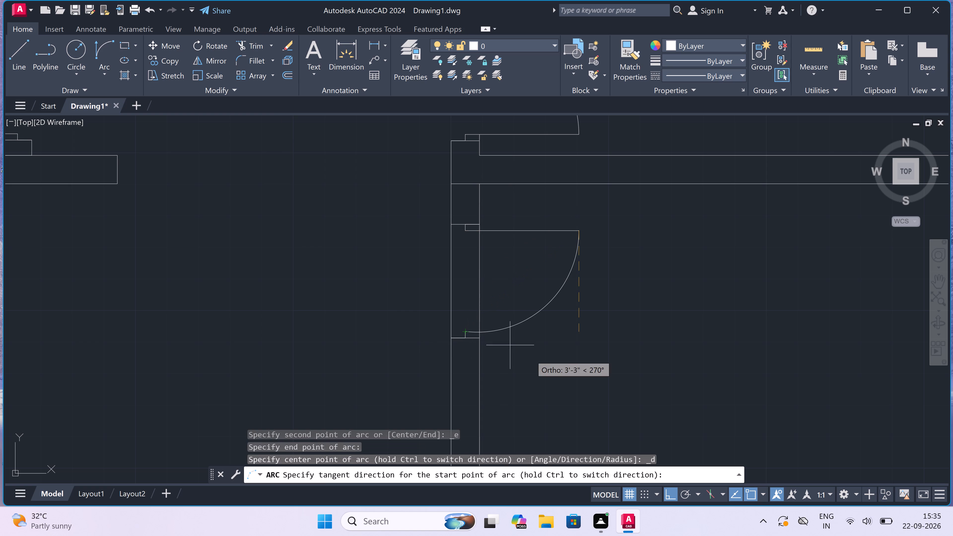
click(531, 357)
Trim both wall lines between the two jambs to open the doorway.
key(t)
key(r)
key(space)
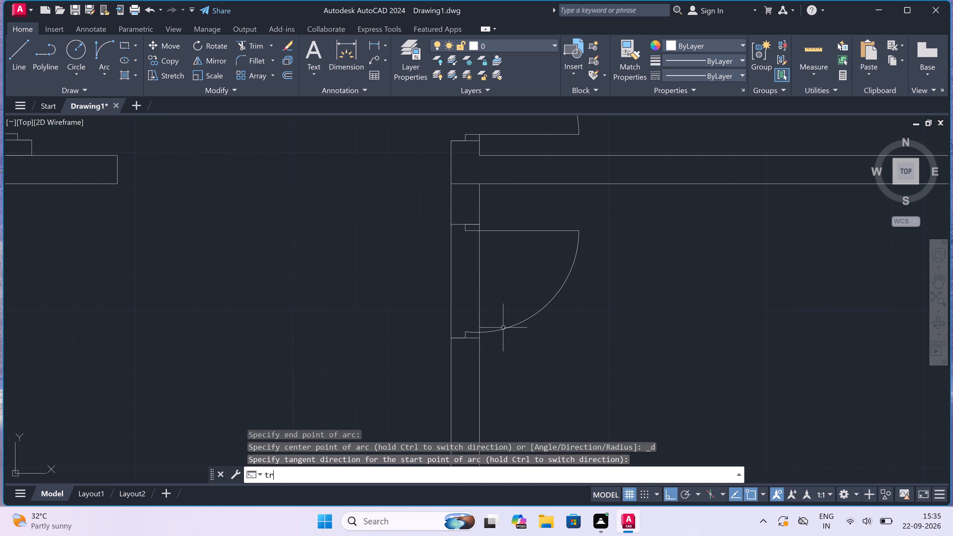
drag(496, 298, 488, 298)
click(421, 290)
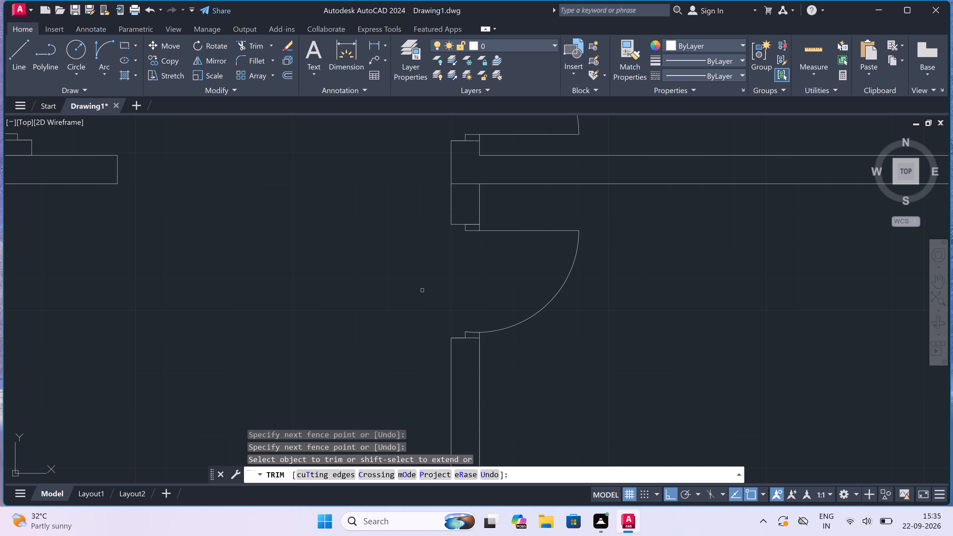
Trim the cross wall's lower line where it crosses the top of the new west wall, cleaning up the junction.
click(457, 180)
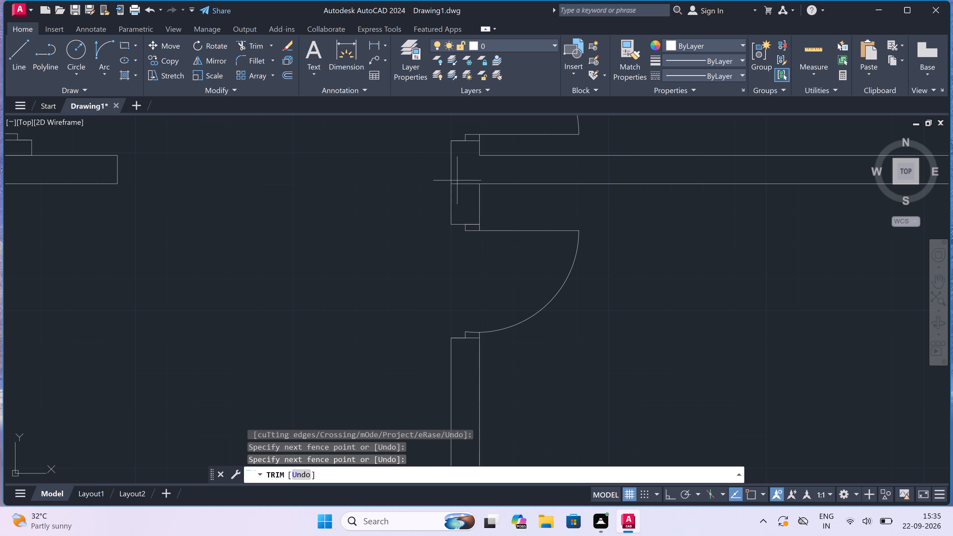
click(466, 192)
key(Escape)
scroll(466, 192, down, 2)
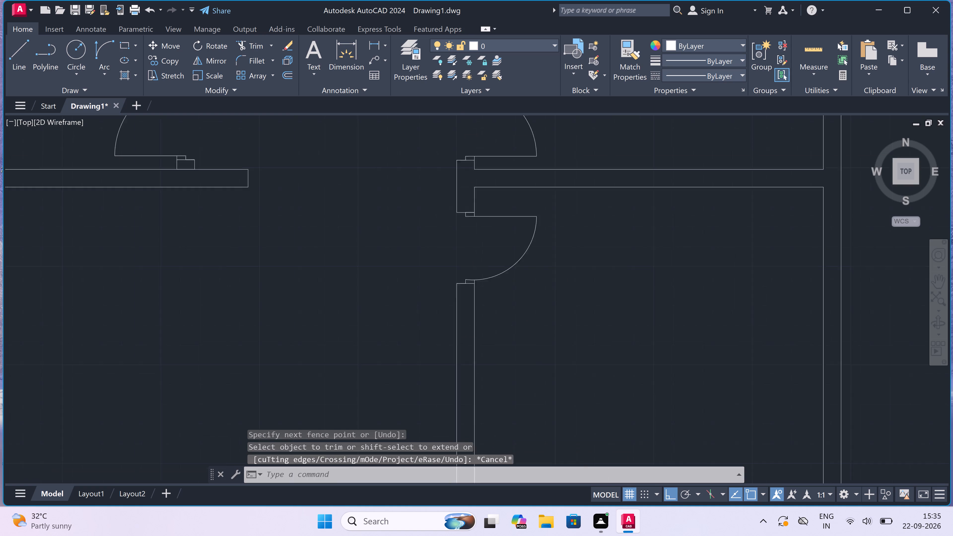
Review the overall floor plan and the still-empty area south of the enclosed rooms.
scroll(466, 192, down, 4)
scroll(466, 192, up, 1)
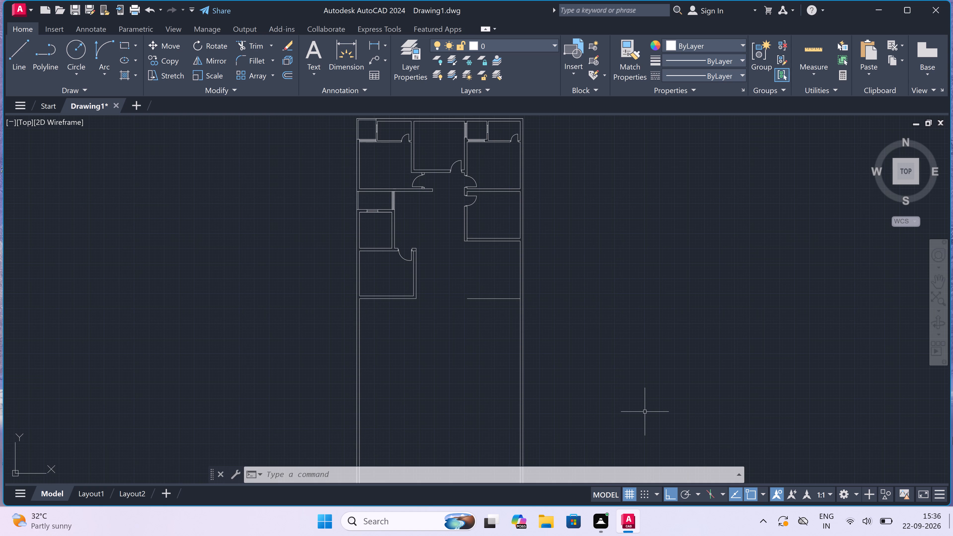
scroll(162, 240, down, 1)
scroll(173, 356, down, 1)
scroll(172, 370, up, 2)
scroll(172, 370, down, 1)
scroll(172, 370, up, 1)
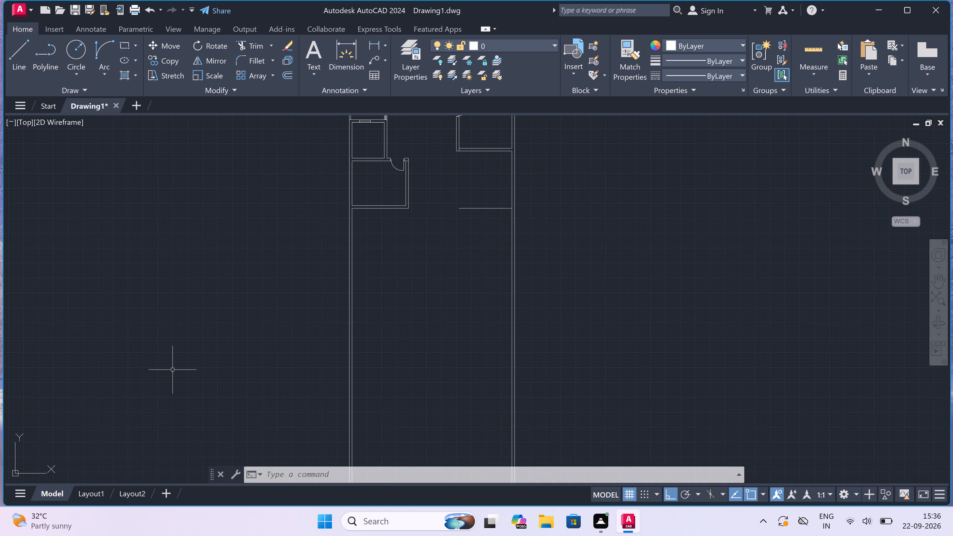
scroll(172, 370, down, 1)
scroll(172, 370, up, 1)
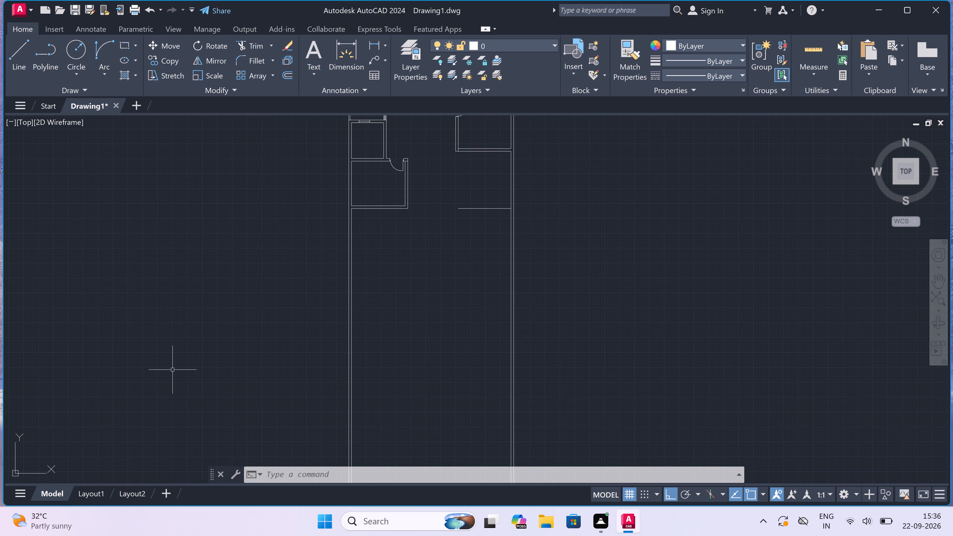
scroll(172, 370, down, 2)
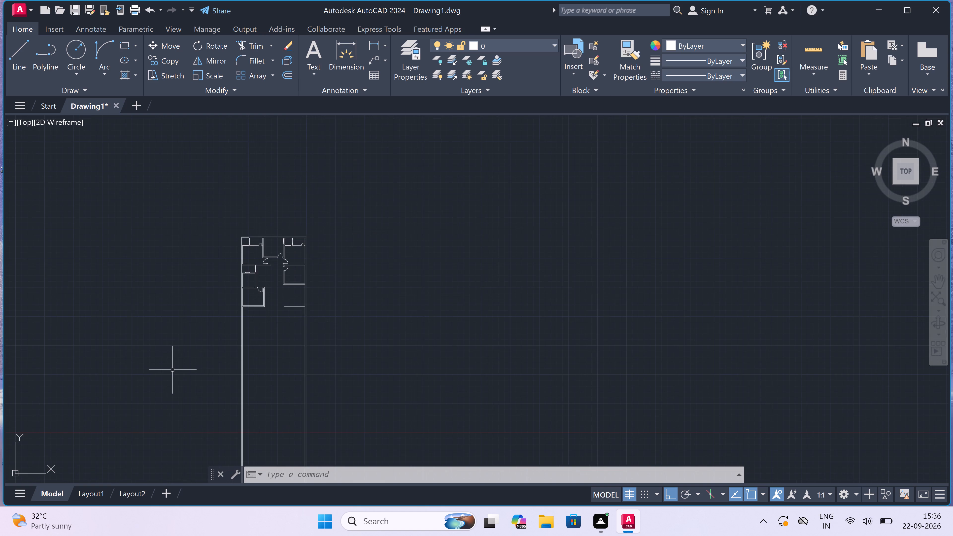
scroll(172, 370, up, 2)
scroll(172, 370, down, 2)
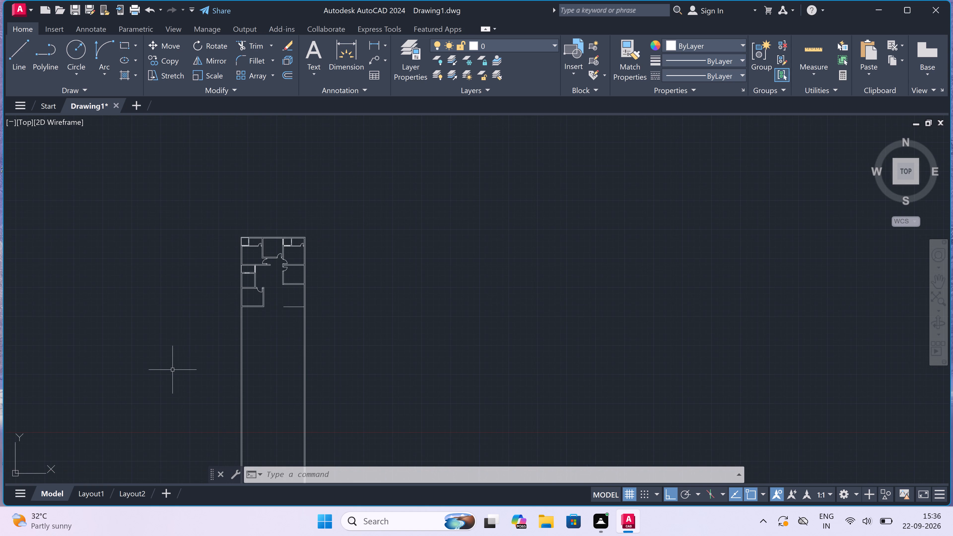
scroll(177, 336, up, 3)
middle_drag(176, 400, 127, 533)
scroll(150, 476, up, 1)
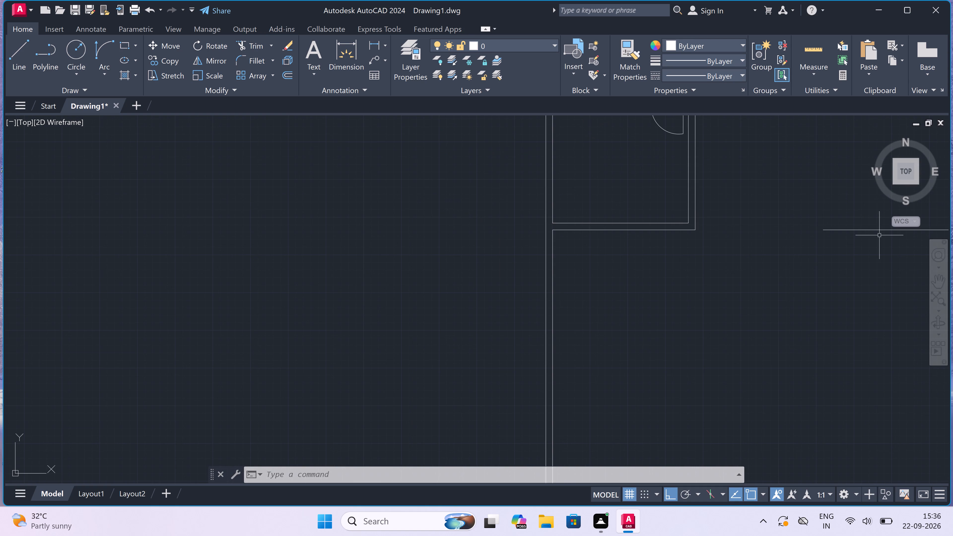
middle_drag(809, 258, 427, 351)
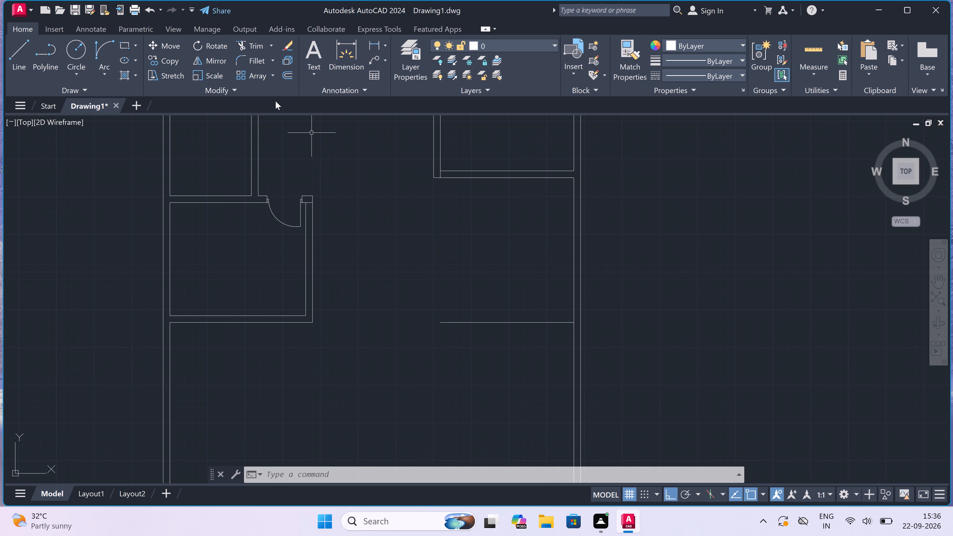
Examine the rooms, doors, windows and wall junctions in the northern half of the plan.
scroll(272, 129, up, 1)
middle_drag(272, 186, 365, 411)
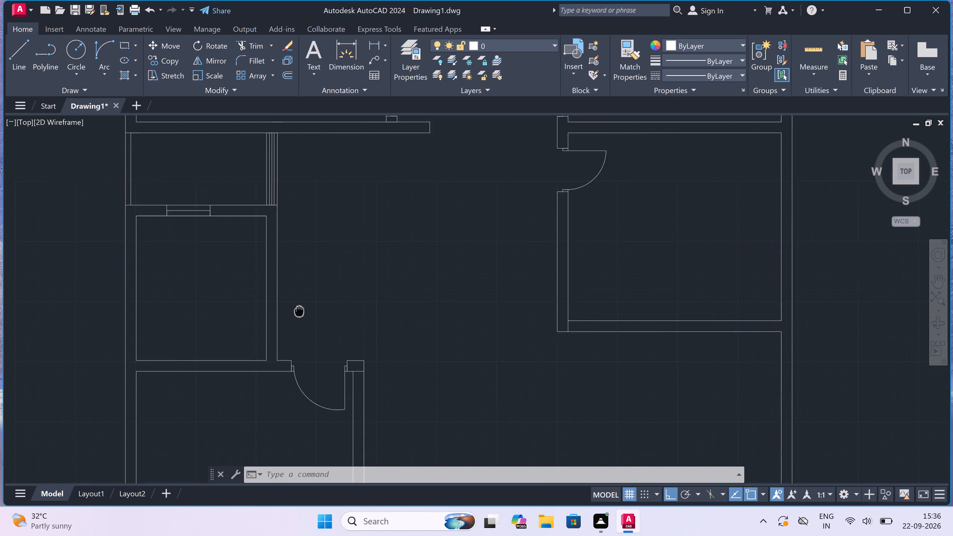
middle_drag(365, 411, 406, 481)
scroll(421, 353, down, 2)
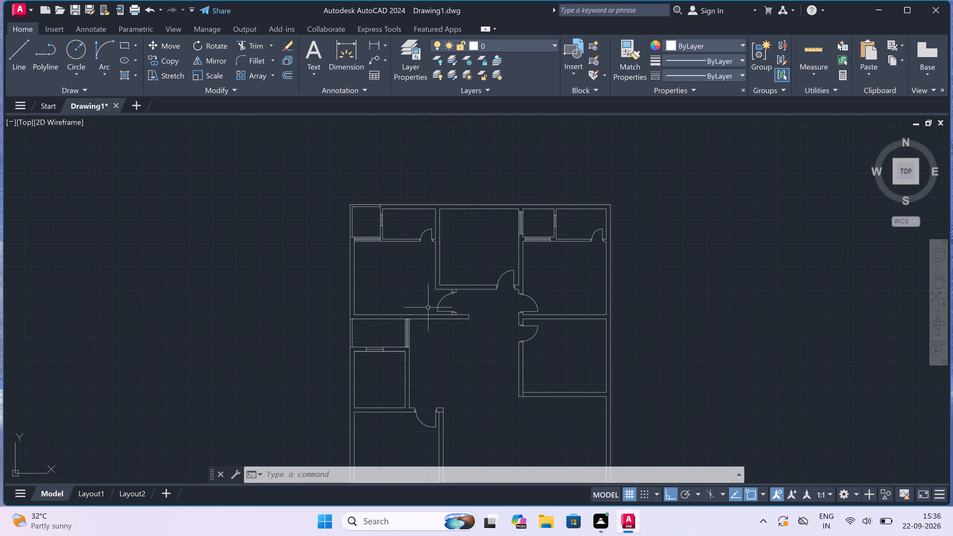
scroll(386, 178, up, 3)
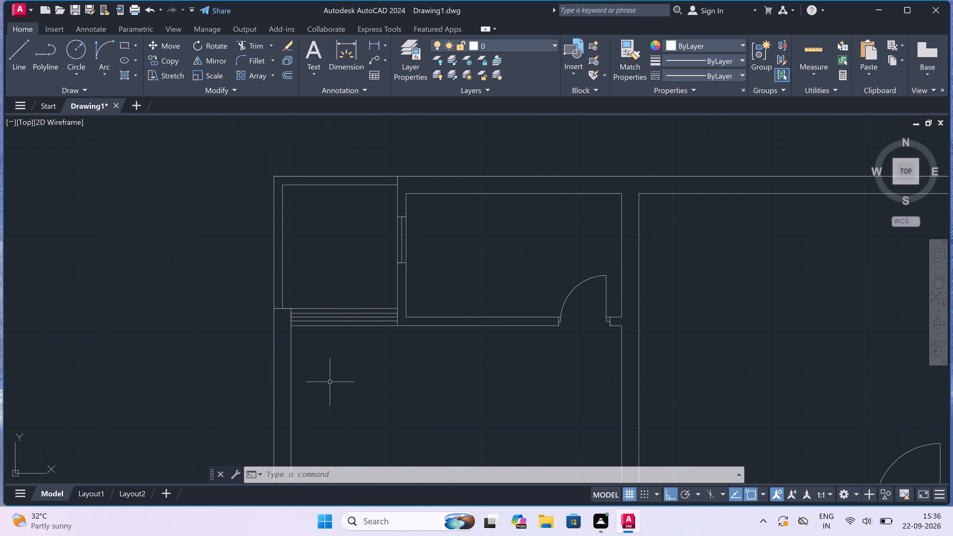
scroll(534, 371, down, 1)
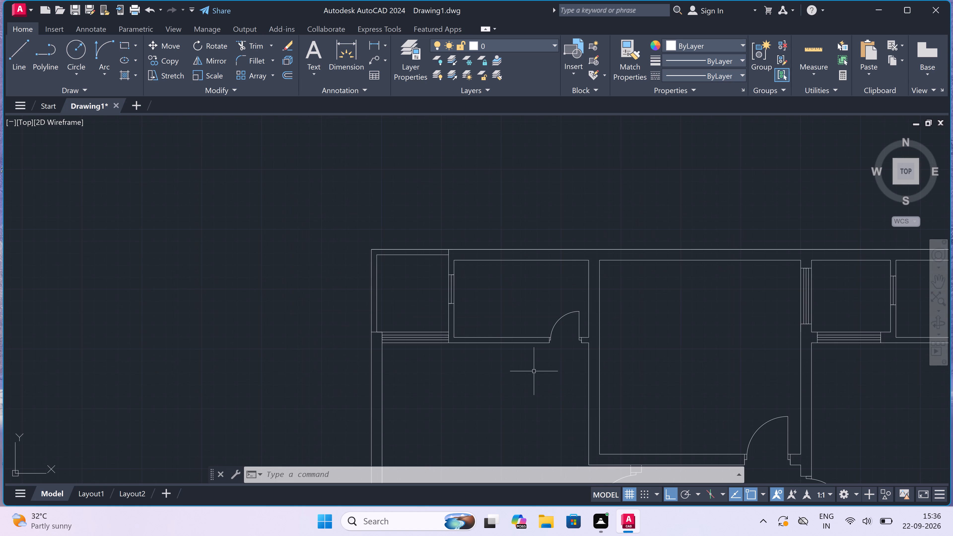
scroll(534, 362, down, 2)
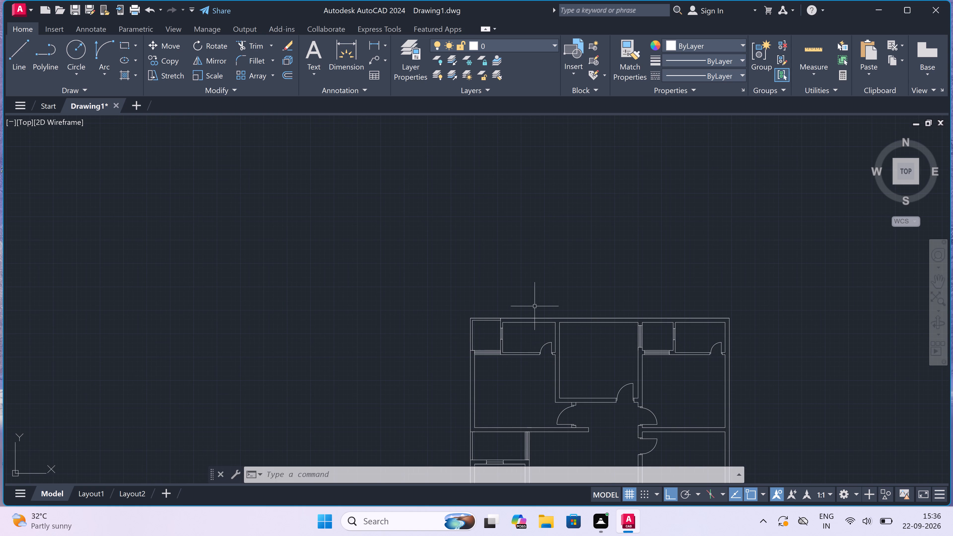
scroll(594, 433, down, 1)
scroll(597, 416, up, 1)
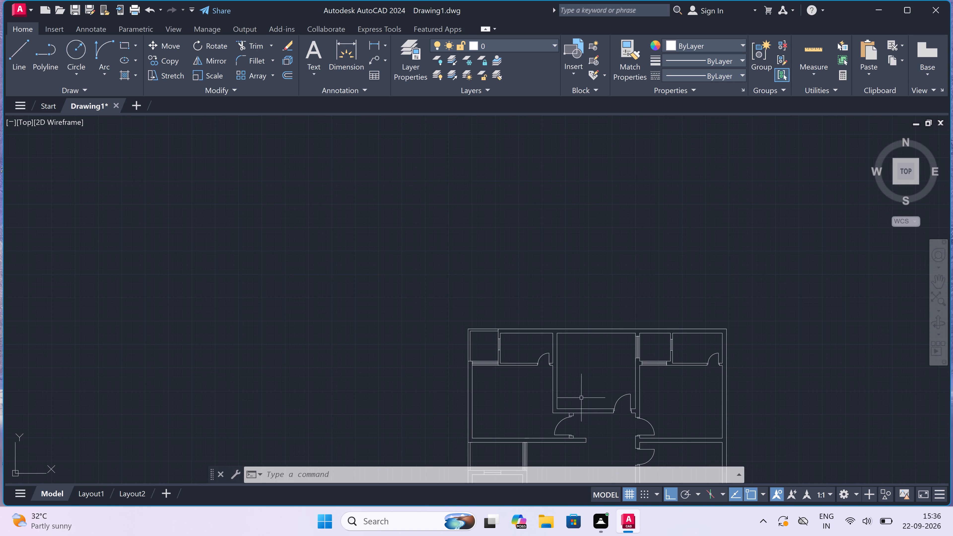
middle_drag(551, 339, 542, 319)
middle_drag(540, 316, 513, 283)
scroll(495, 262, down, 1)
middle_drag(492, 259, 486, 251)
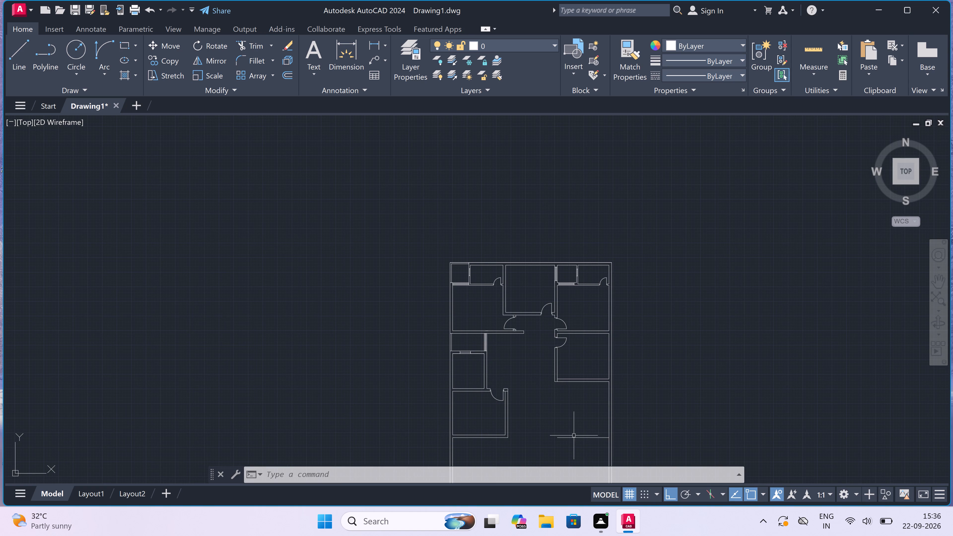
middle_drag(567, 431, 440, 285)
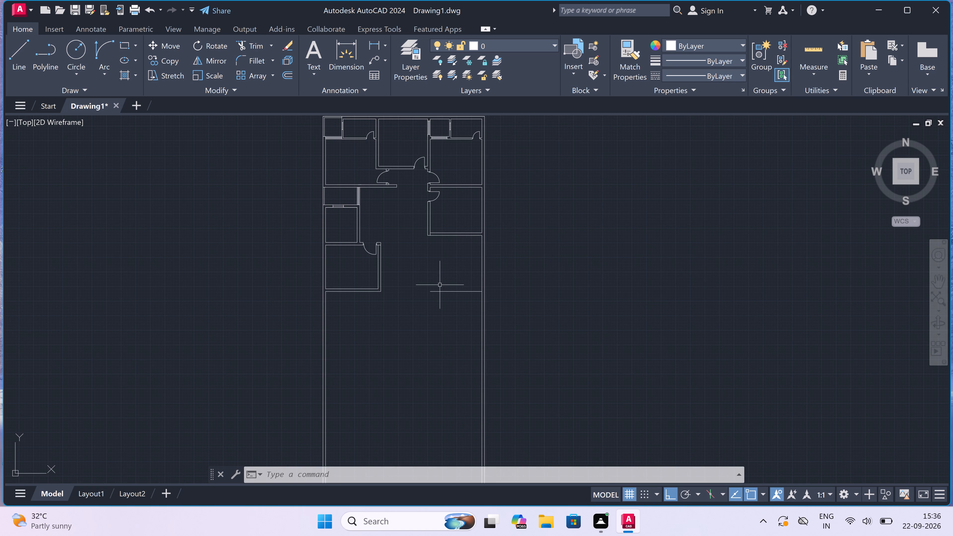
middle_drag(399, 176, 413, 288)
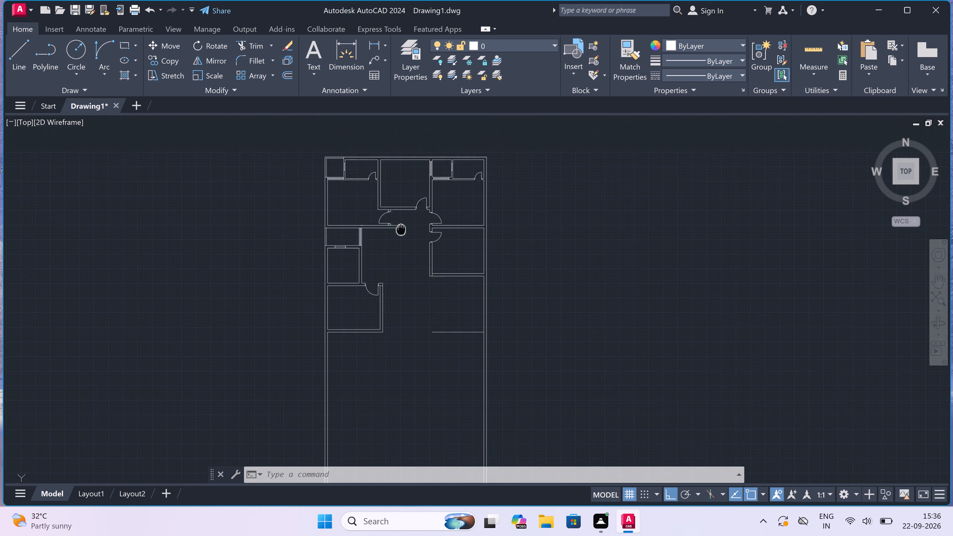
middle_drag(413, 288, 417, 322)
scroll(398, 240, up, 4)
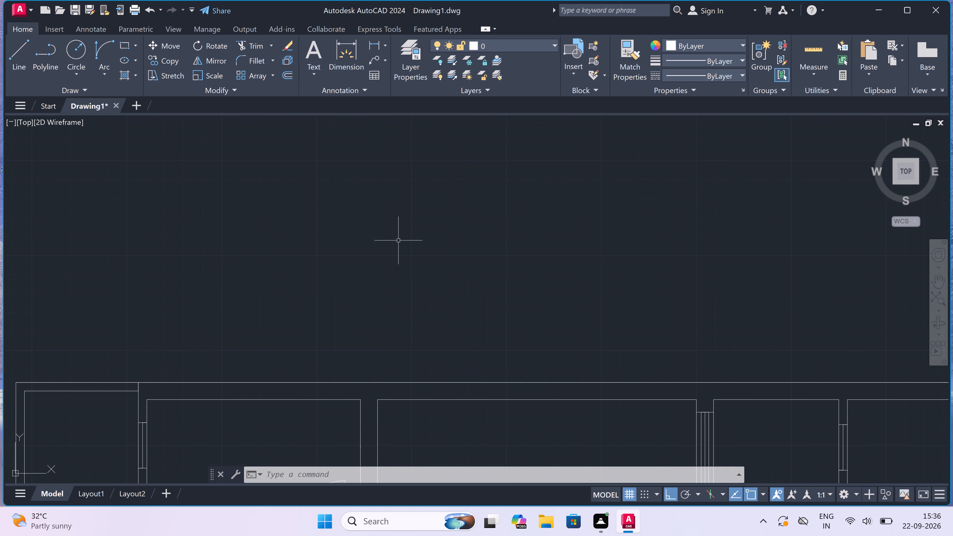
scroll(398, 240, down, 3)
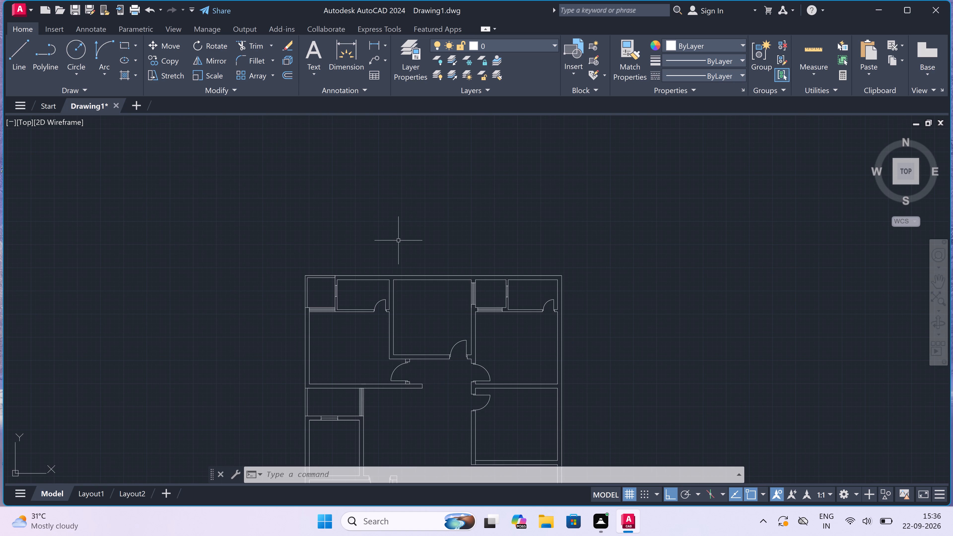
scroll(400, 247, down, 1)
middle_drag(443, 298, 415, 213)
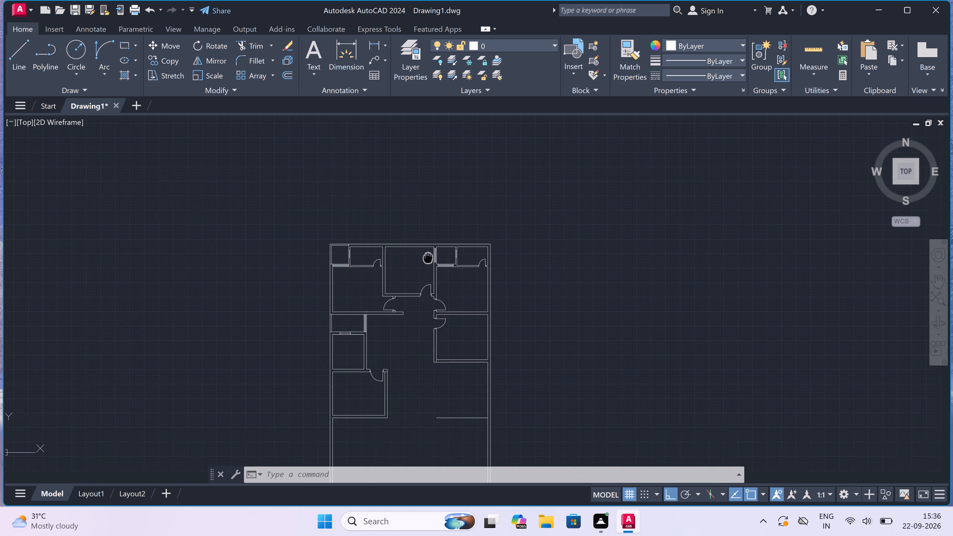
middle_drag(415, 213, 409, 202)
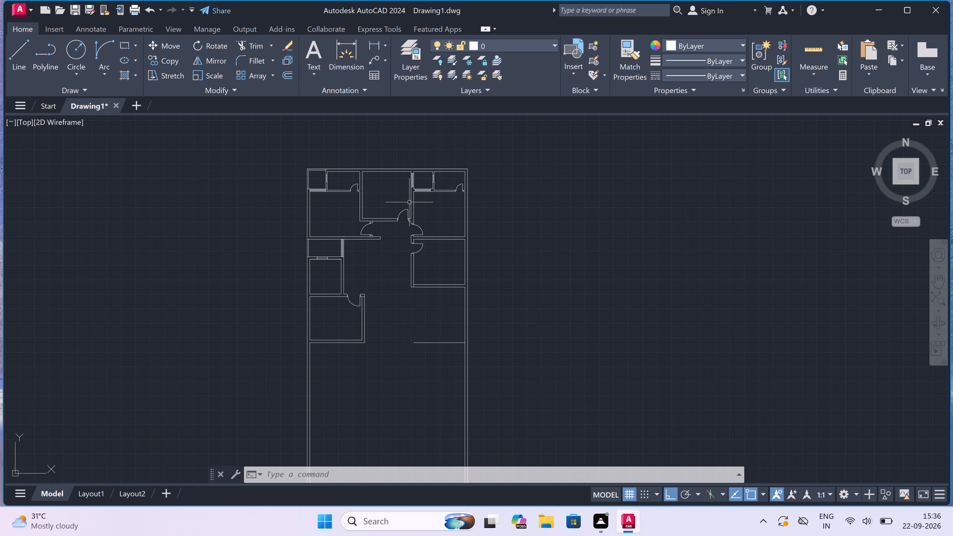
scroll(409, 202, up, 3)
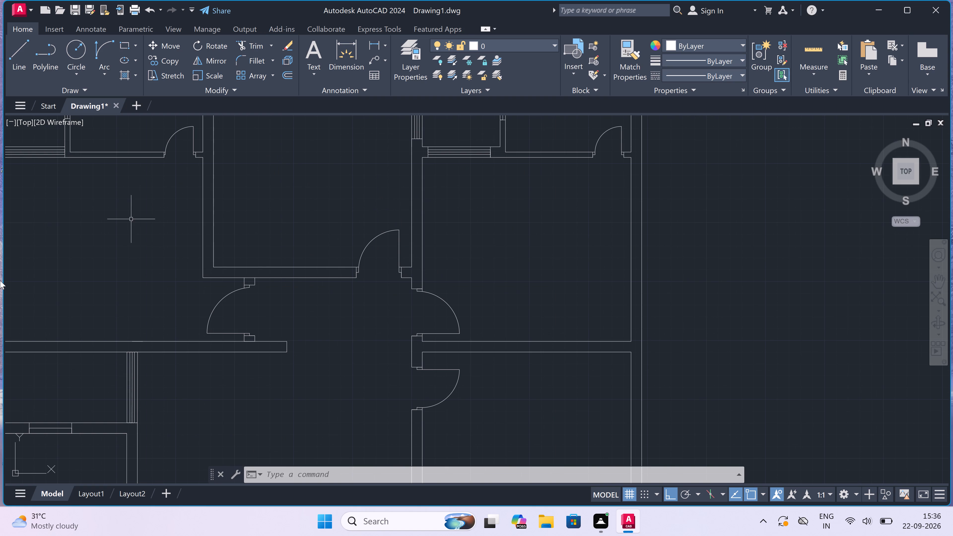
middle_drag(201, 319, 244, 383)
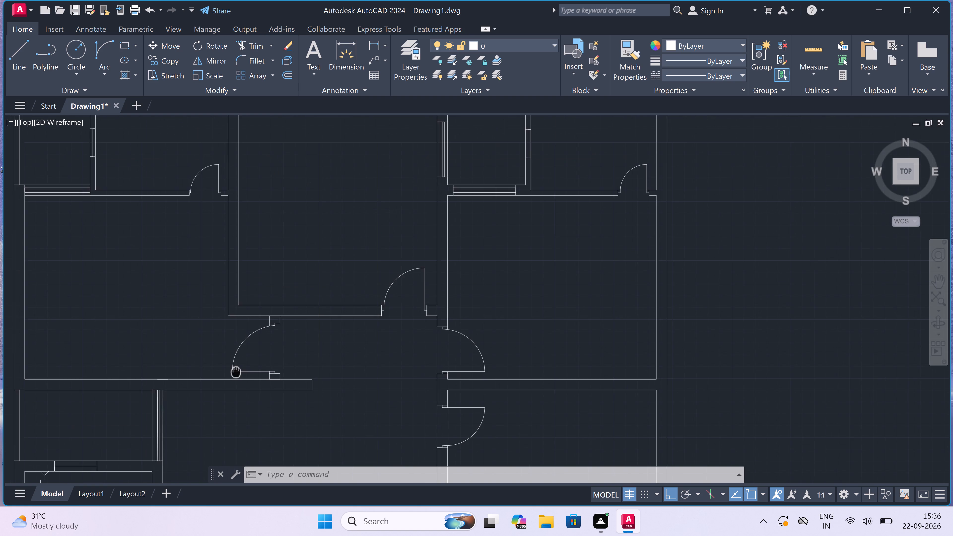
middle_drag(244, 383, 303, 467)
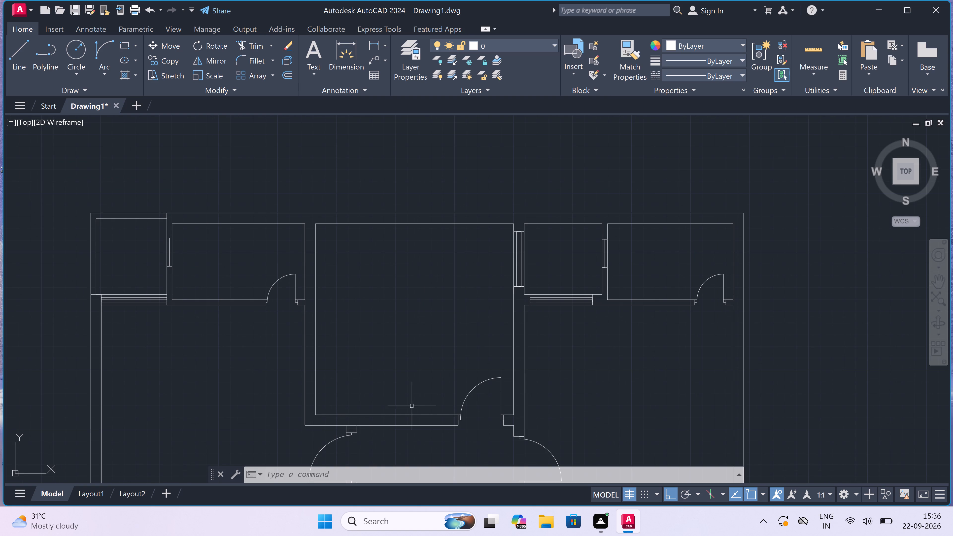
middle_drag(429, 408, 417, 294)
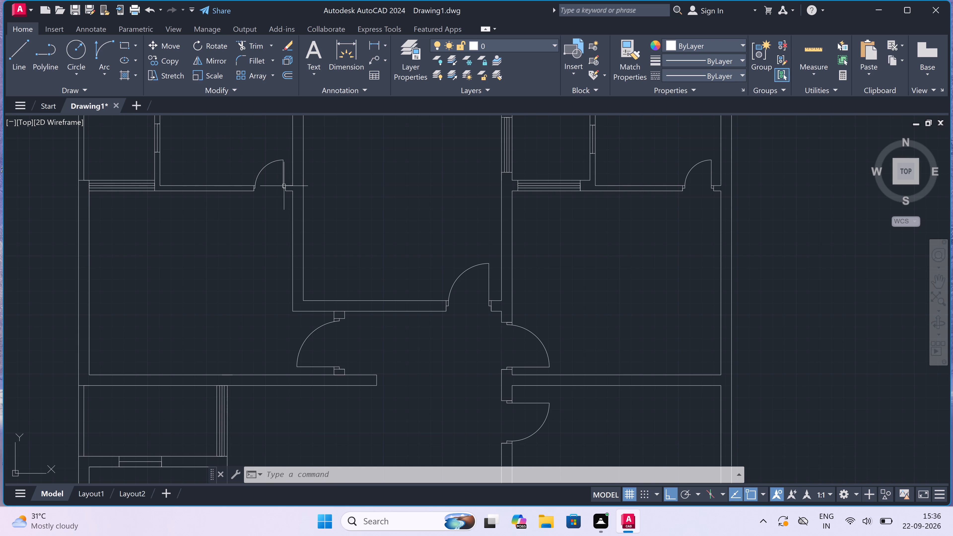
Examine the single wall line off the east wall, south of the new east room, in relation to the surrounding rooms.
scroll(284, 186, down, 1)
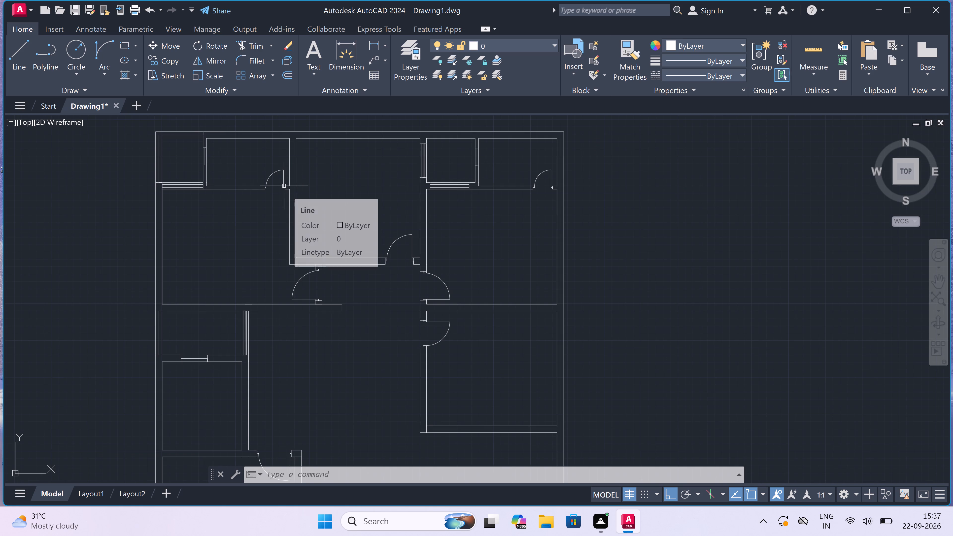
scroll(284, 186, down, 1)
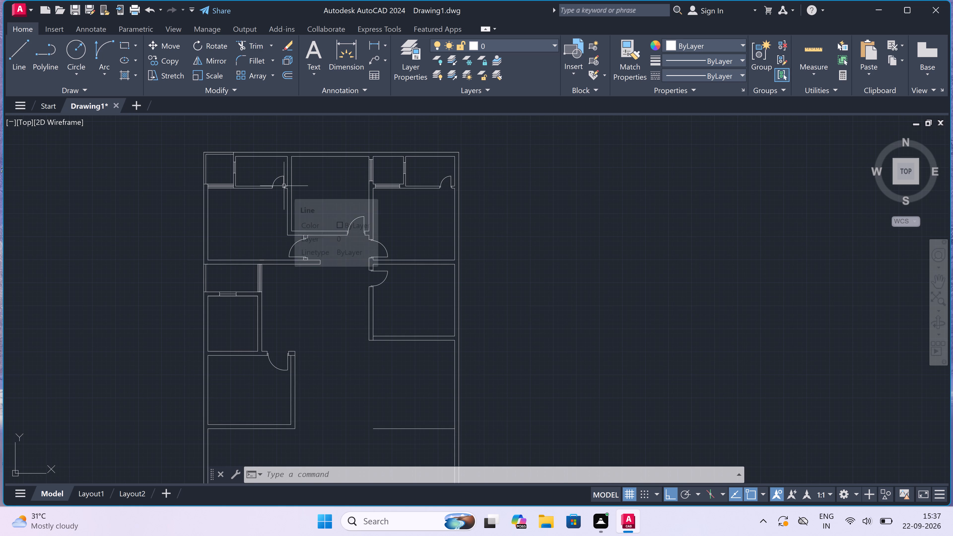
scroll(284, 186, down, 1)
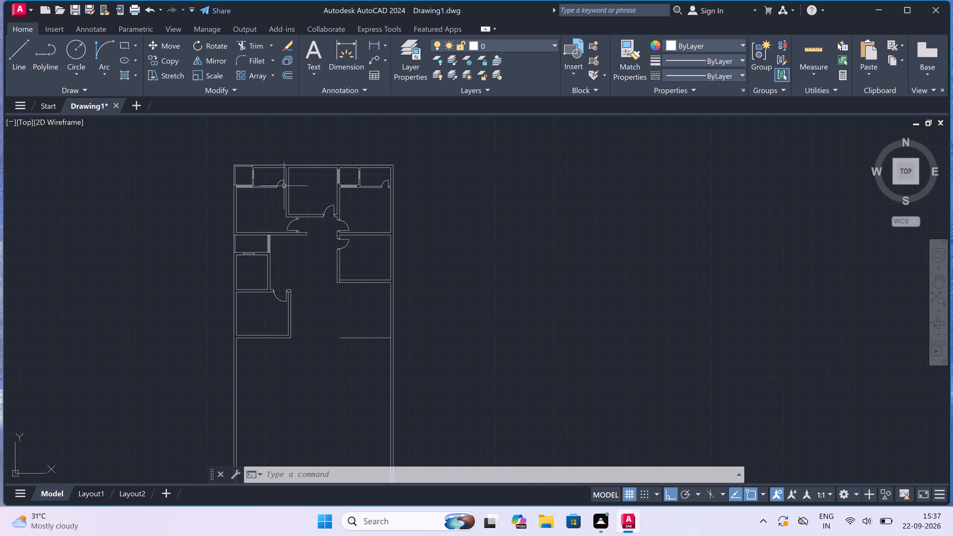
scroll(284, 186, down, 1)
scroll(359, 301, up, 1)
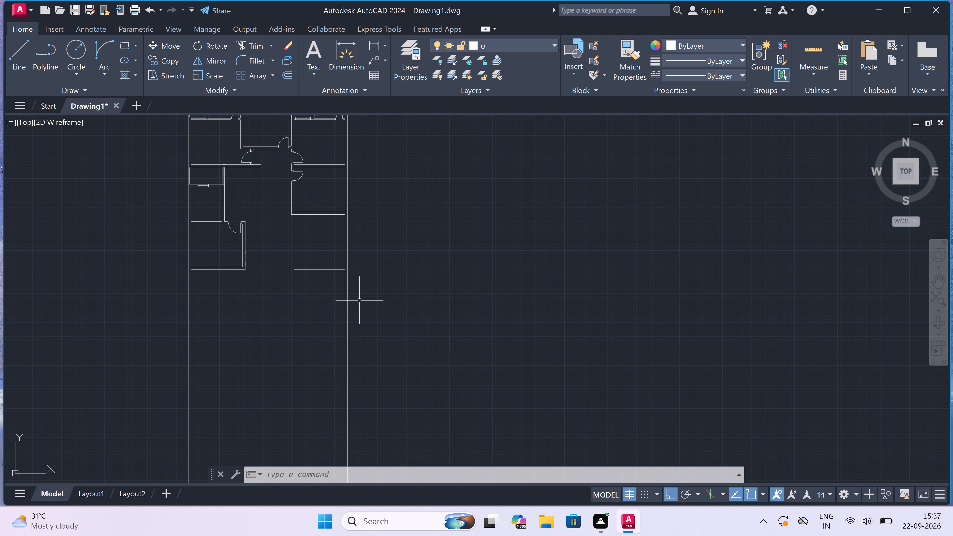
scroll(360, 300, up, 1)
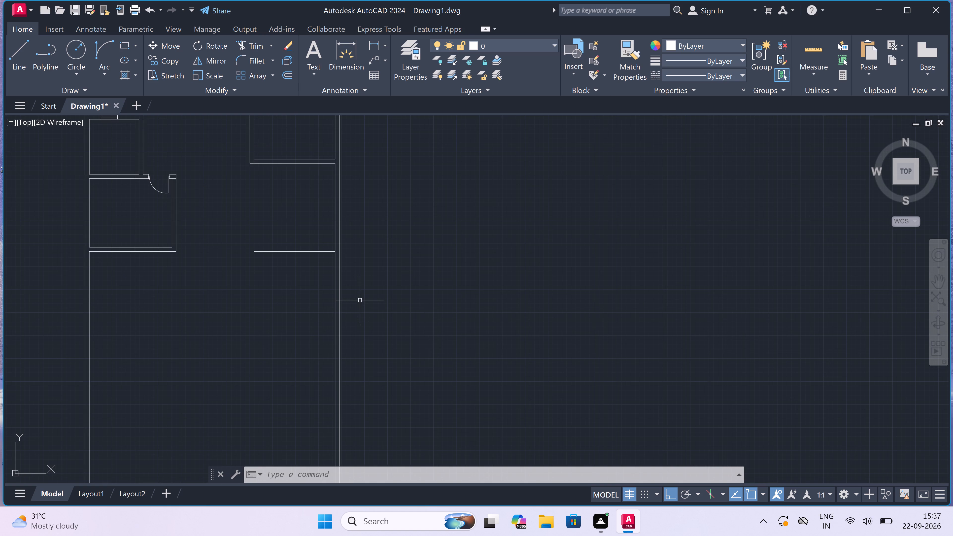
scroll(360, 300, up, 1)
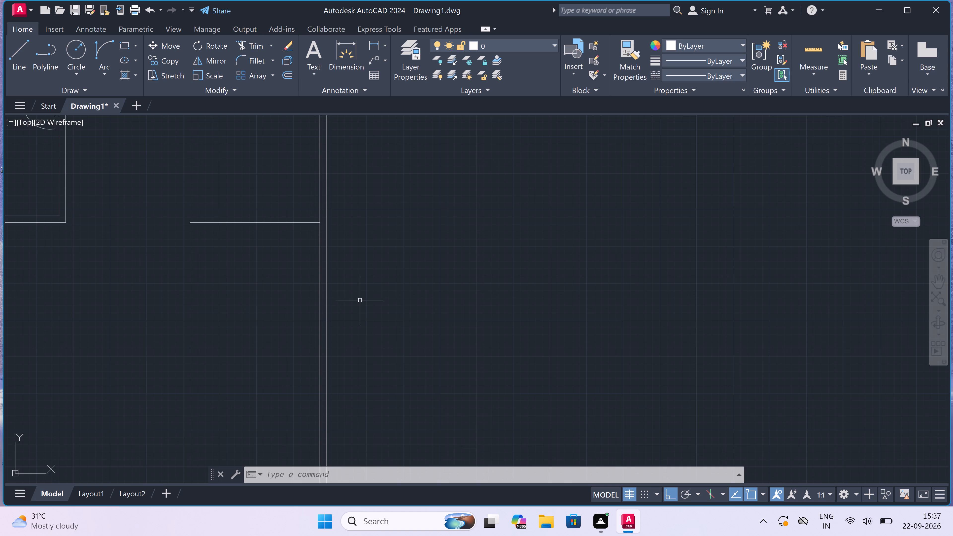
scroll(360, 300, up, 1)
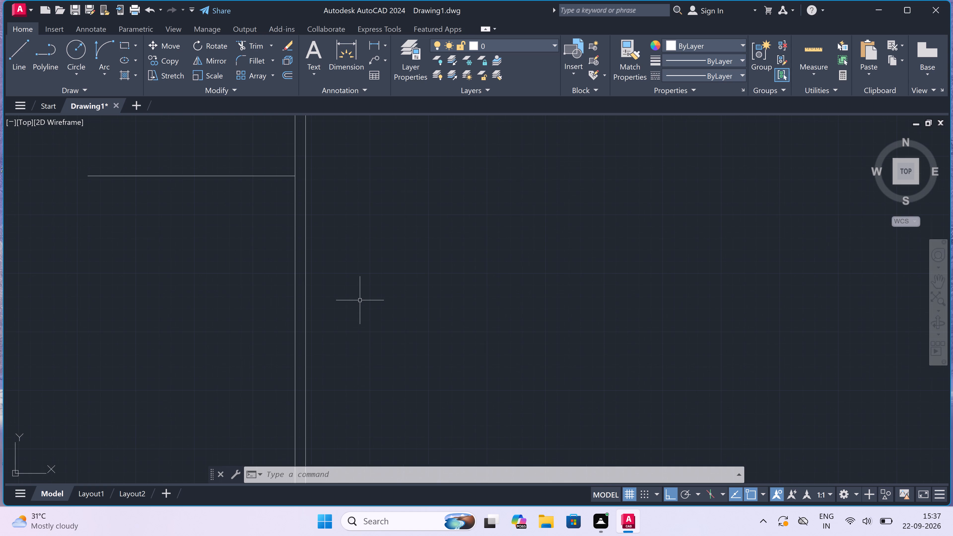
scroll(360, 300, down, 1)
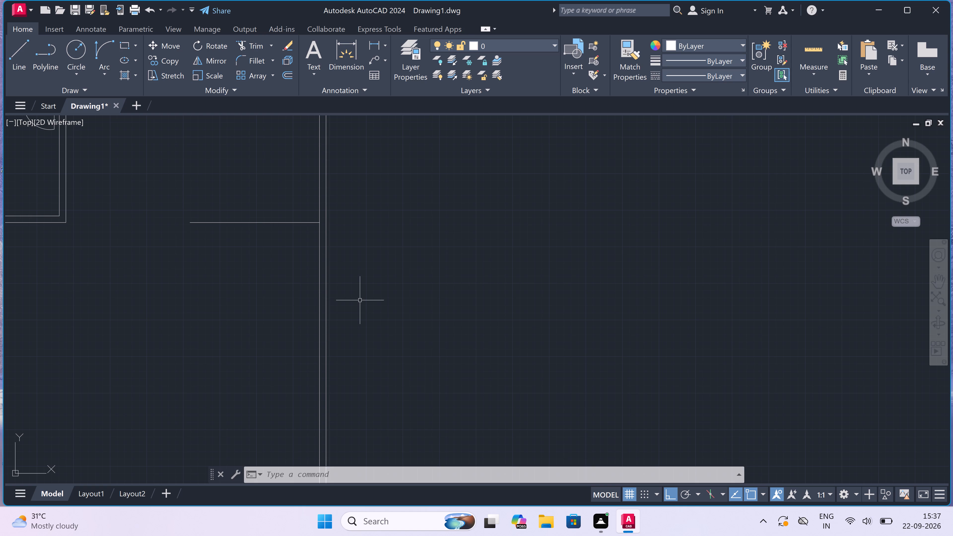
scroll(360, 300, up, 2)
middle_drag(378, 392, 458, 522)
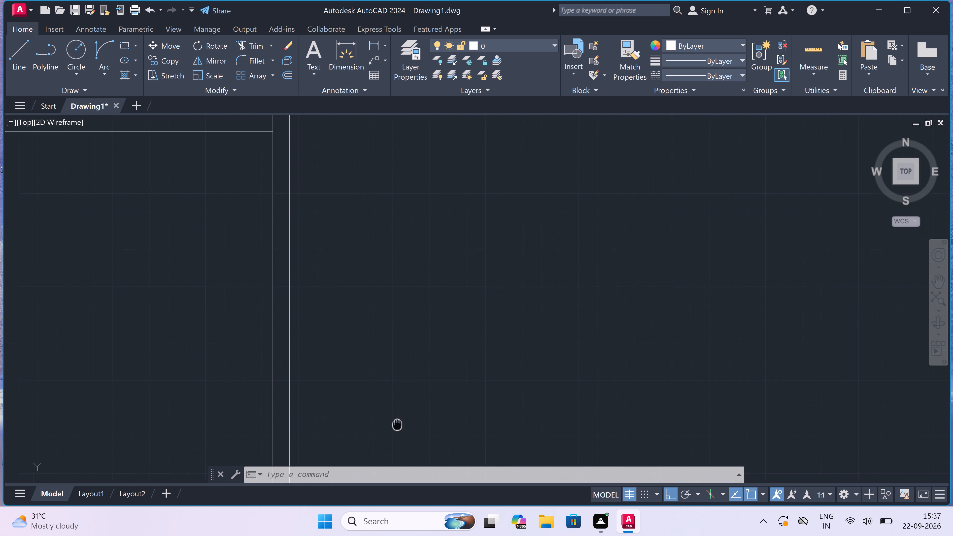
middle_drag(458, 522, 501, 534)
scroll(410, 362, down, 1)
scroll(239, 0, down, 2)
middle_drag(326, 323, 538, 423)
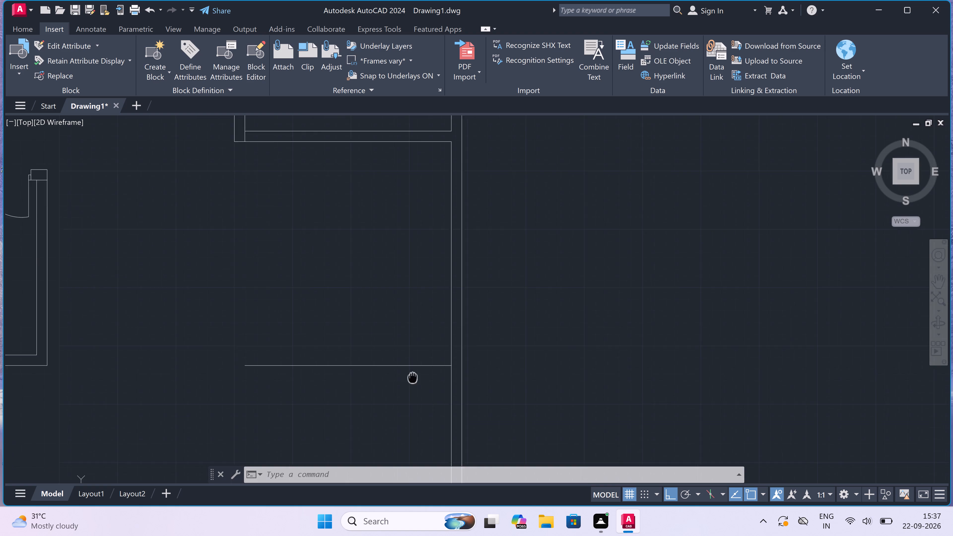
middle_drag(538, 423, 622, 416)
scroll(604, 397, down, 1)
scroll(499, 305, down, 1)
middle_drag(442, 239, 449, 310)
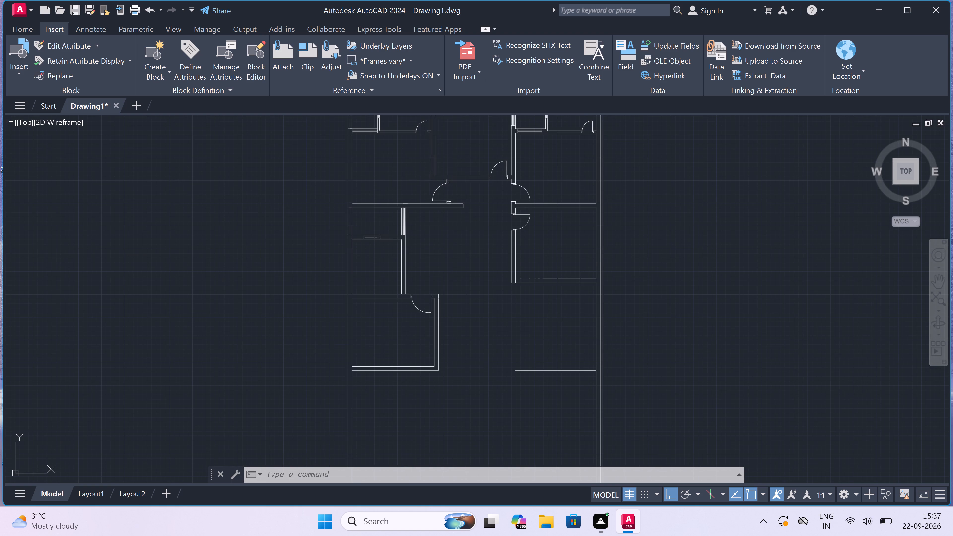
Trim the cross wall's upper line where the northwest room's south door jamb meets it, opening the junction.
middle_drag(449, 310, 442, 413)
scroll(446, 302, up, 4)
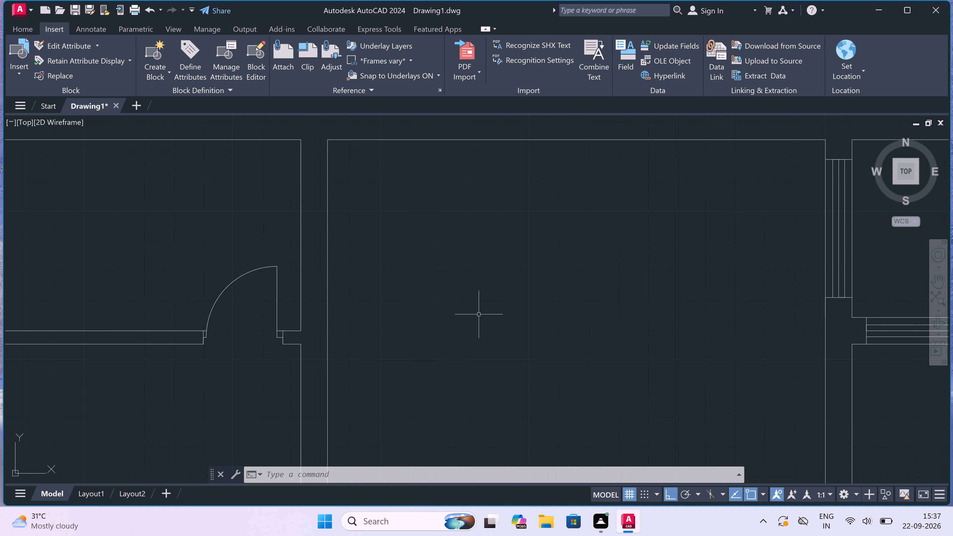
middle_drag(501, 363, 431, 360)
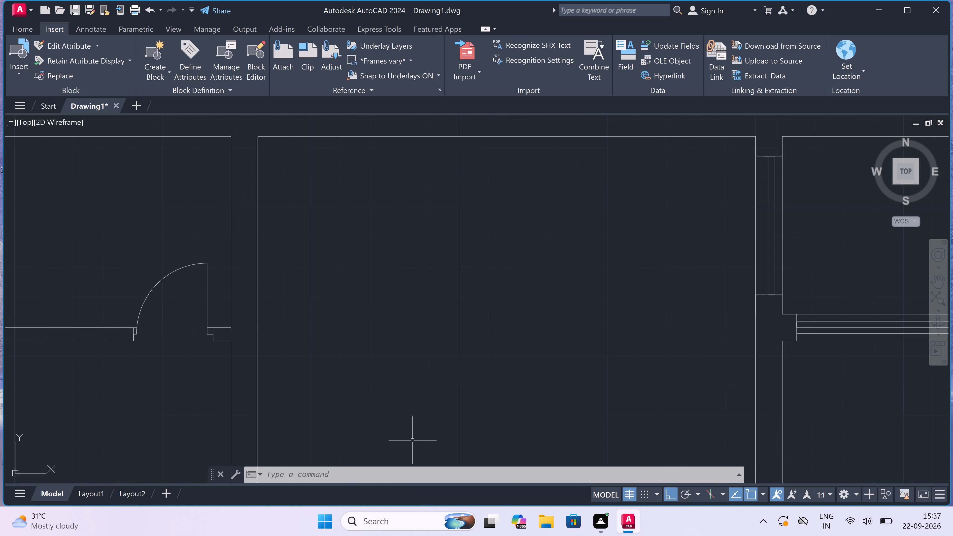
middle_drag(417, 473, 458, 332)
scroll(454, 345, down, 3)
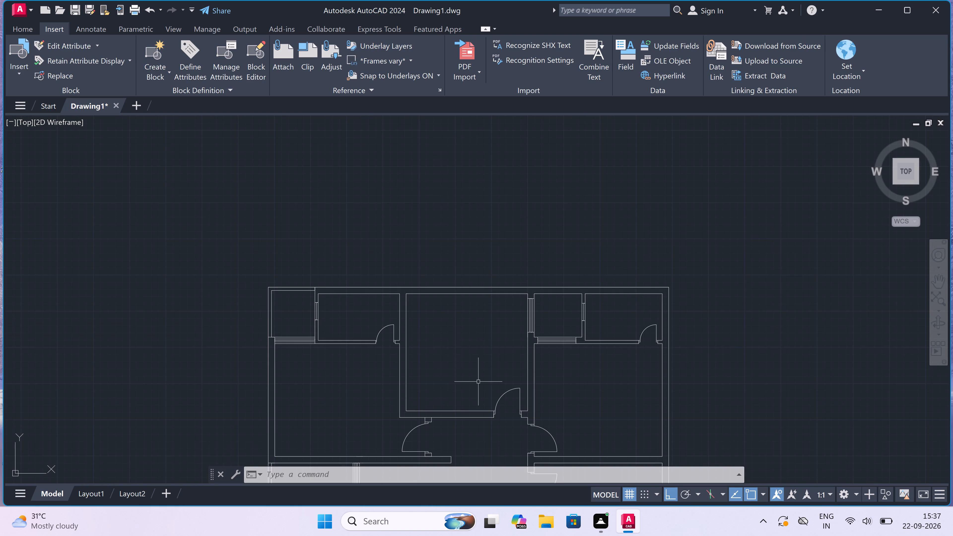
middle_drag(477, 391, 486, 303)
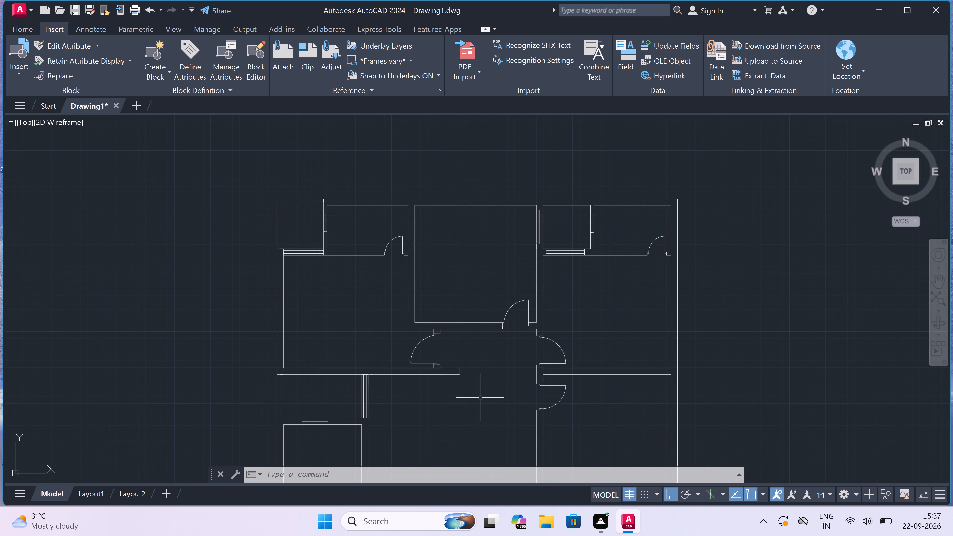
text(trim)
key(space)
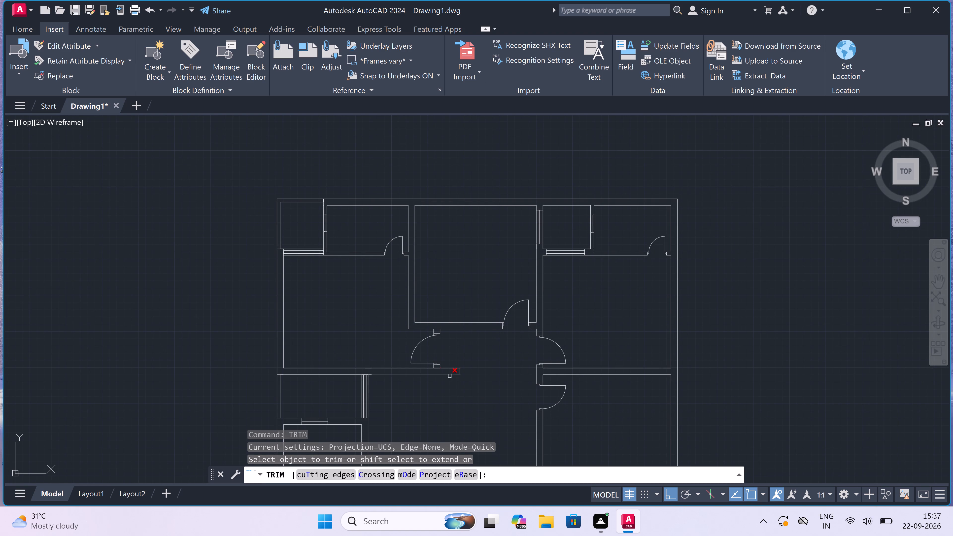
scroll(447, 385, up, 5)
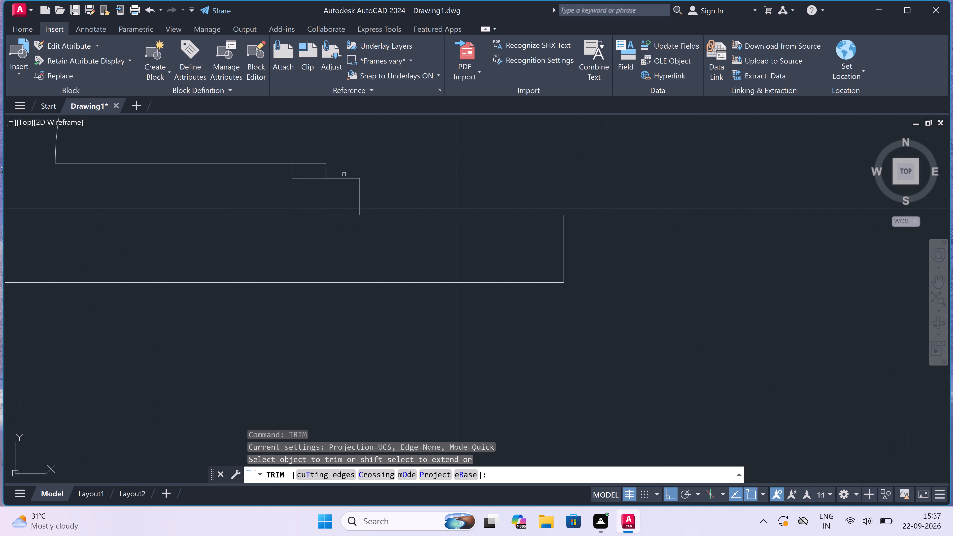
click(316, 217)
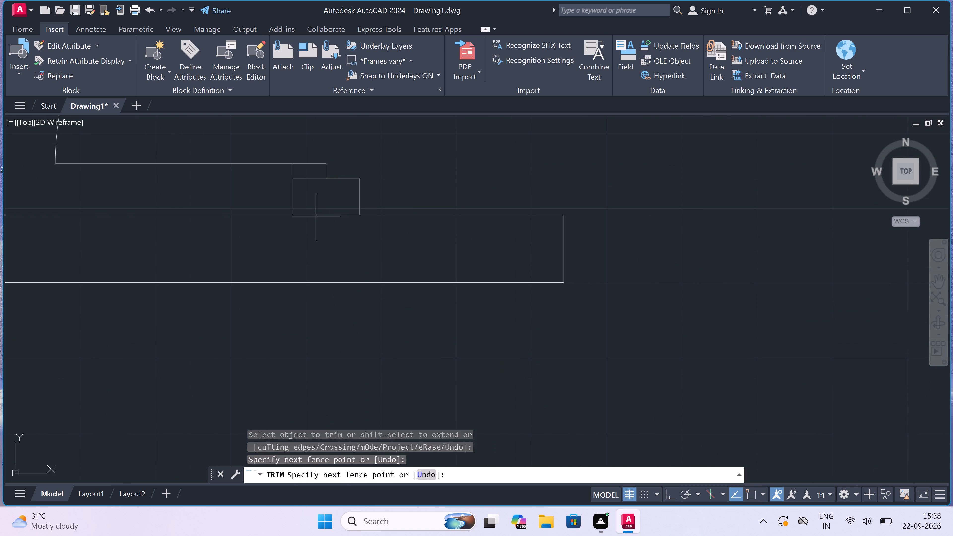
click(320, 207)
Trim the central room's lower south wall line where the northwest room's north door jamb joins it.
scroll(320, 207, down, 3)
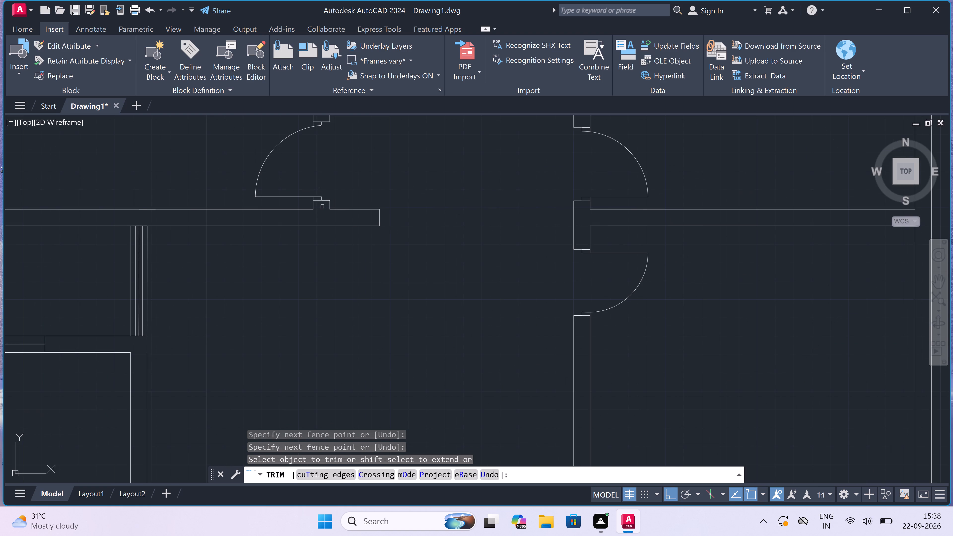
scroll(300, 188, up, 3)
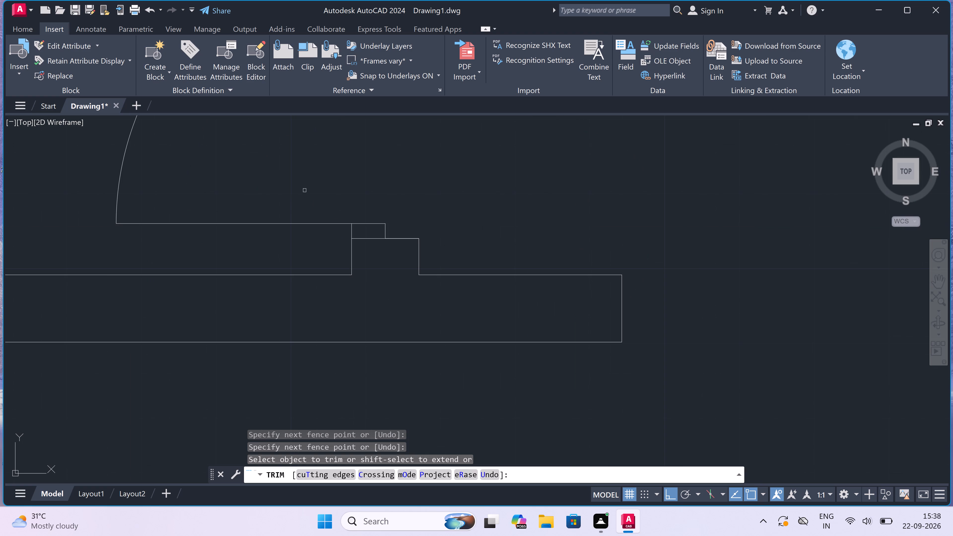
scroll(346, 239, down, 5)
scroll(390, 201, down, 3)
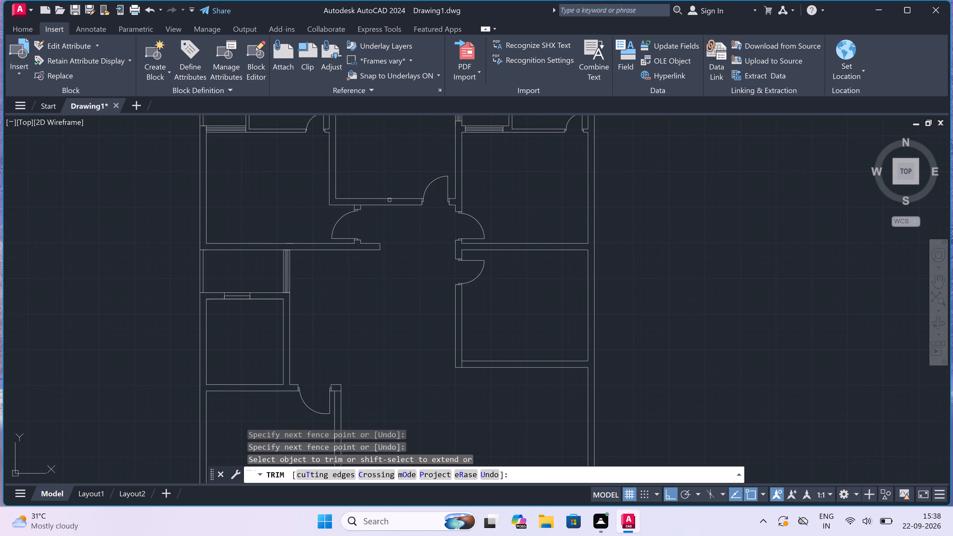
scroll(386, 213, up, 5)
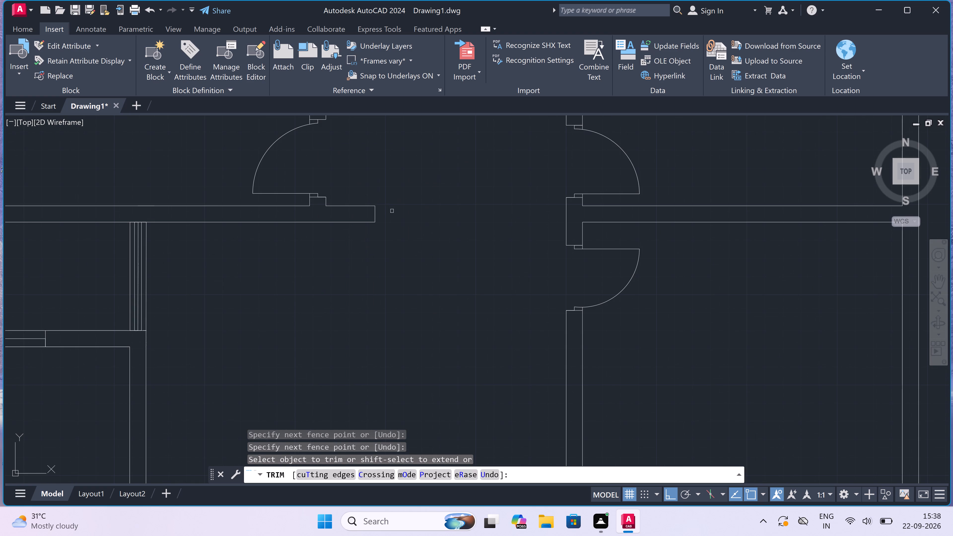
middle_drag(326, 186, 339, 277)
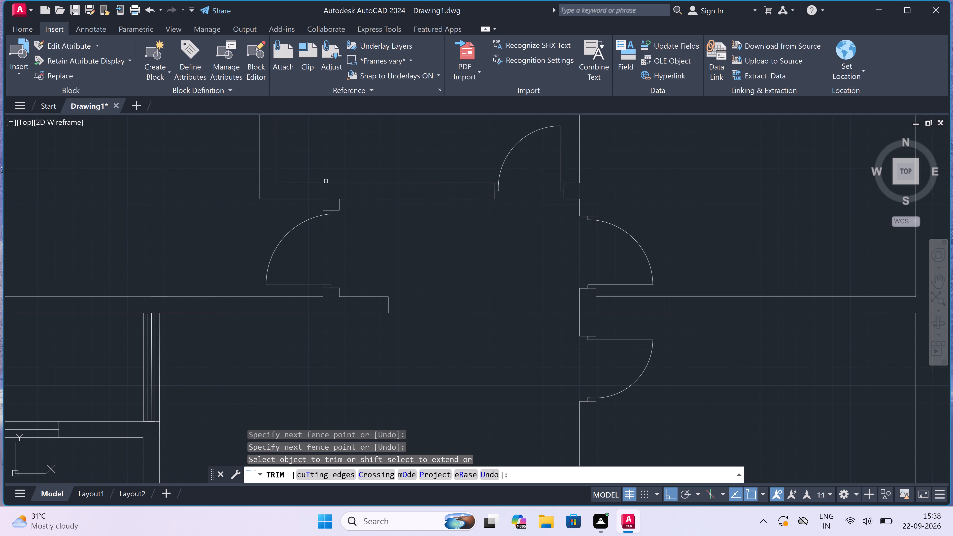
click(334, 198)
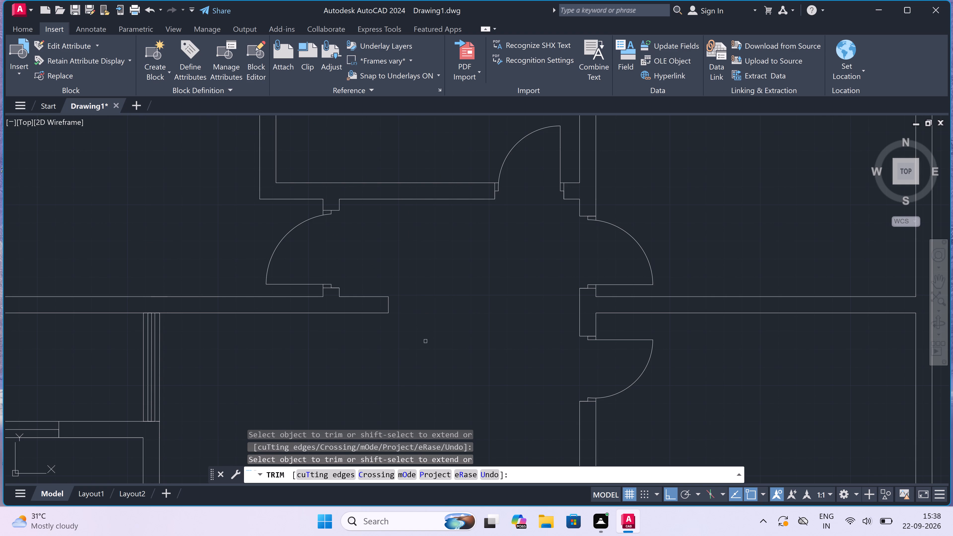
Trim the short line across the top of the southwest room's east wall, beside its door jamb.
scroll(424, 360, down, 2)
middle_drag(422, 361, 408, 331)
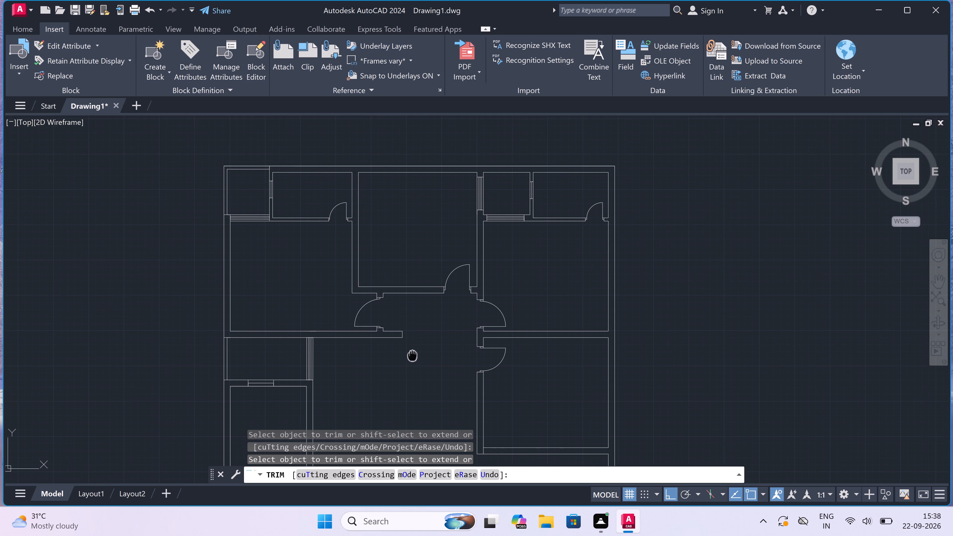
middle_drag(408, 331, 409, 231)
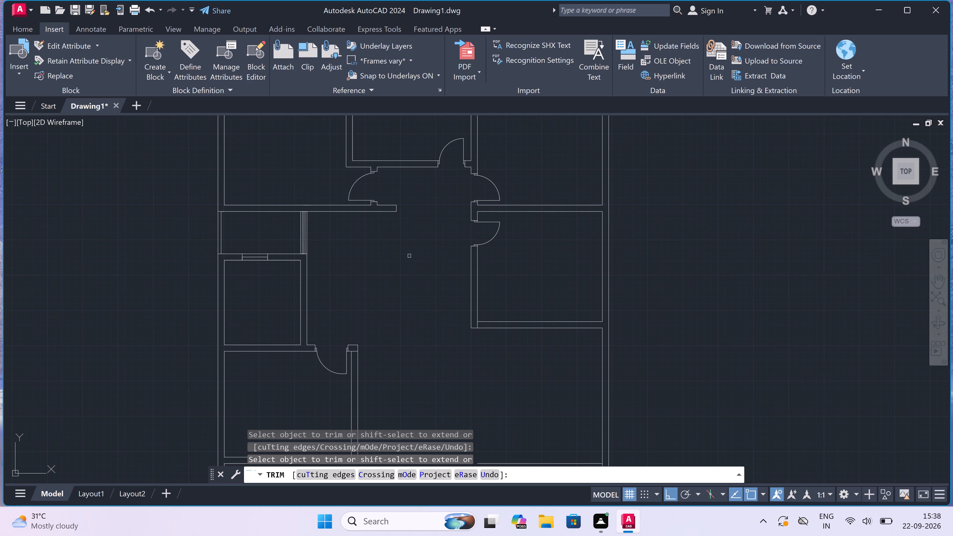
scroll(367, 339, up, 4)
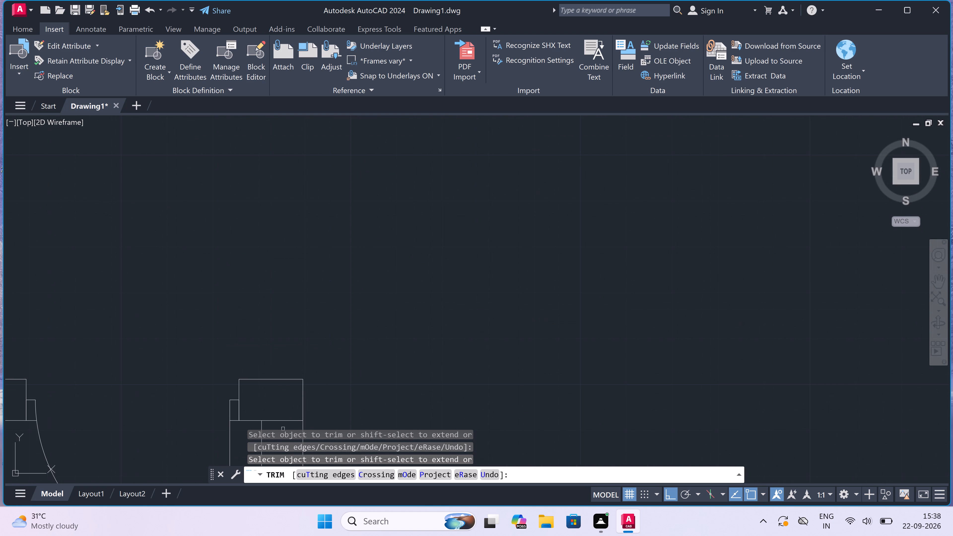
click(282, 420)
Trim the leftover line segment inside the southwest wall corner of the east room.
scroll(280, 405, down, 4)
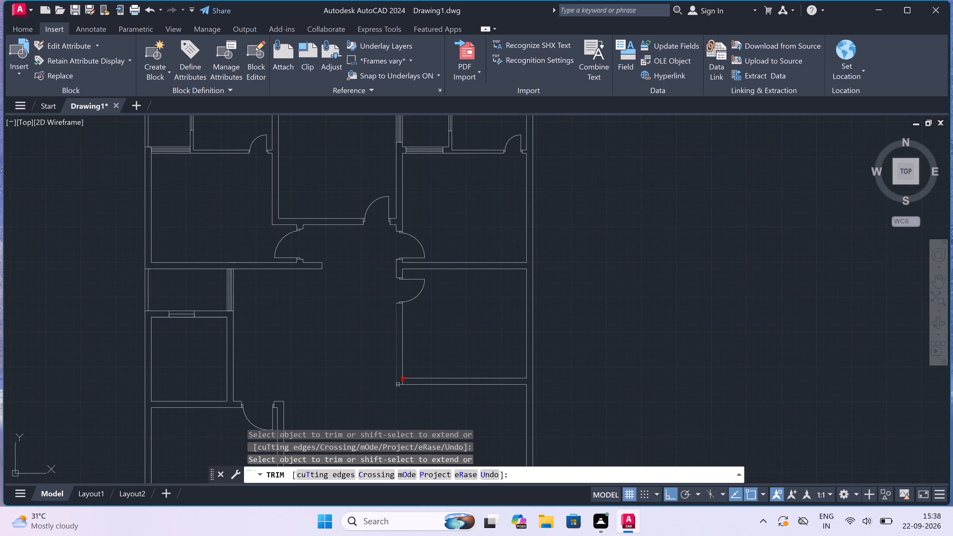
scroll(406, 402, up, 2)
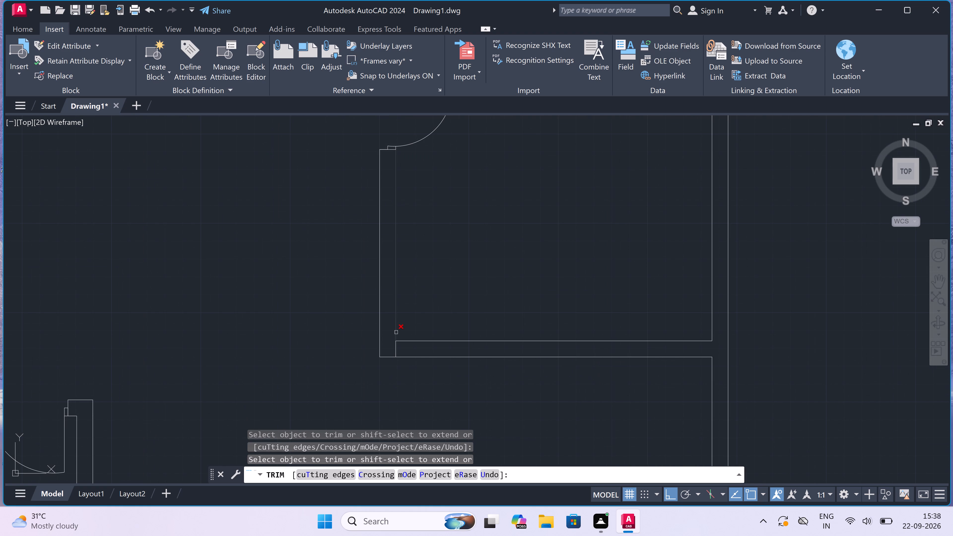
click(395, 346)
Review the overall floor plan for remaining wall junctions that need trimming, and end the Trim command.
scroll(377, 332, down, 3)
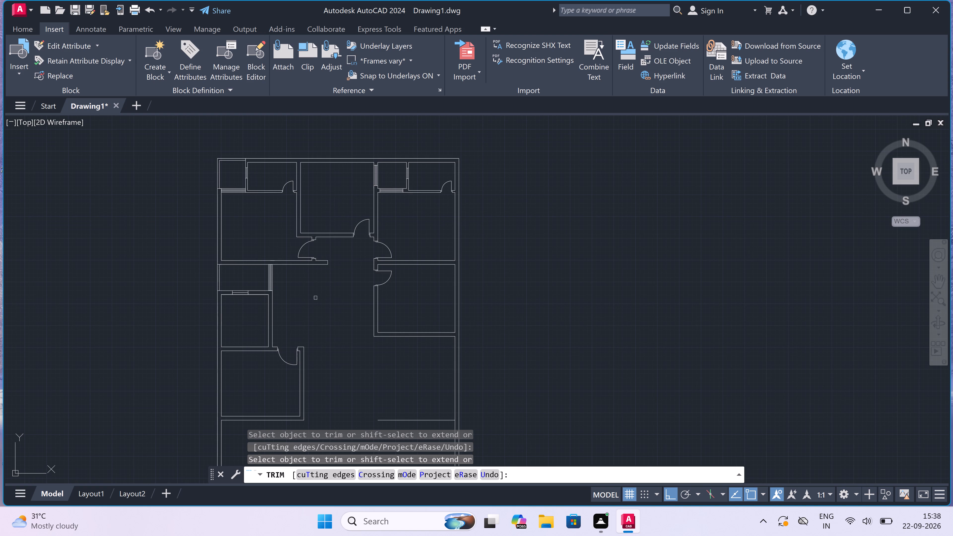
middle_drag(337, 392, 338, 392)
middle_drag(338, 392, 354, 291)
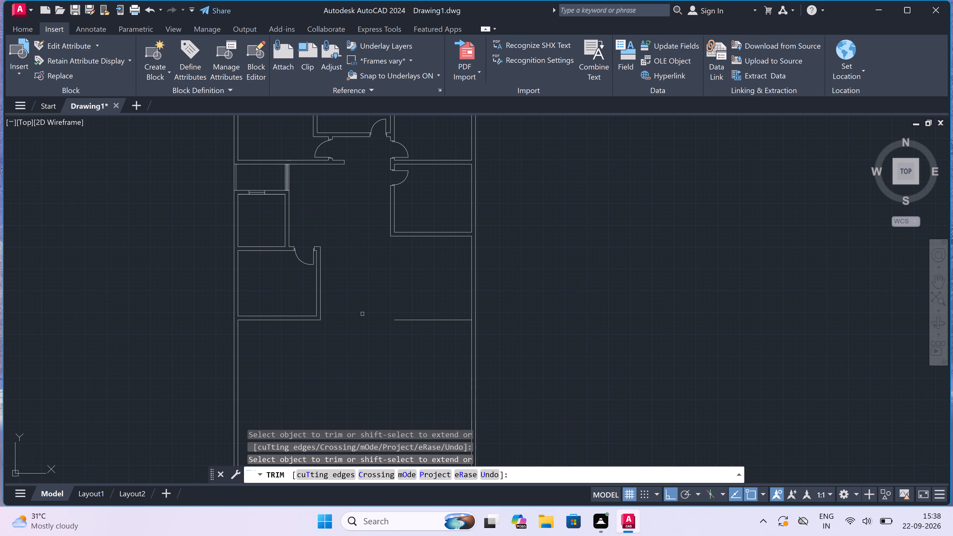
scroll(359, 317, down, 1)
scroll(359, 317, up, 1)
scroll(359, 317, down, 1)
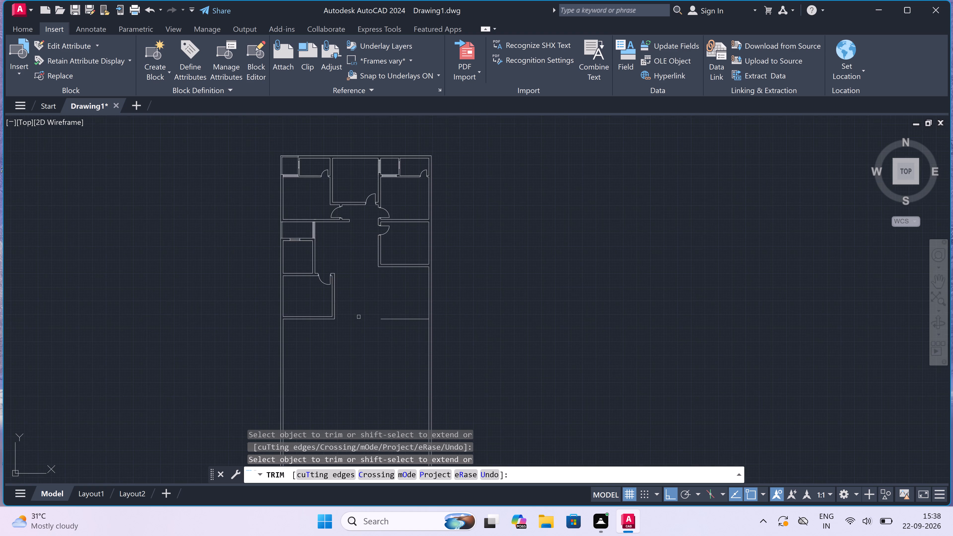
scroll(359, 317, down, 1)
scroll(359, 317, up, 1)
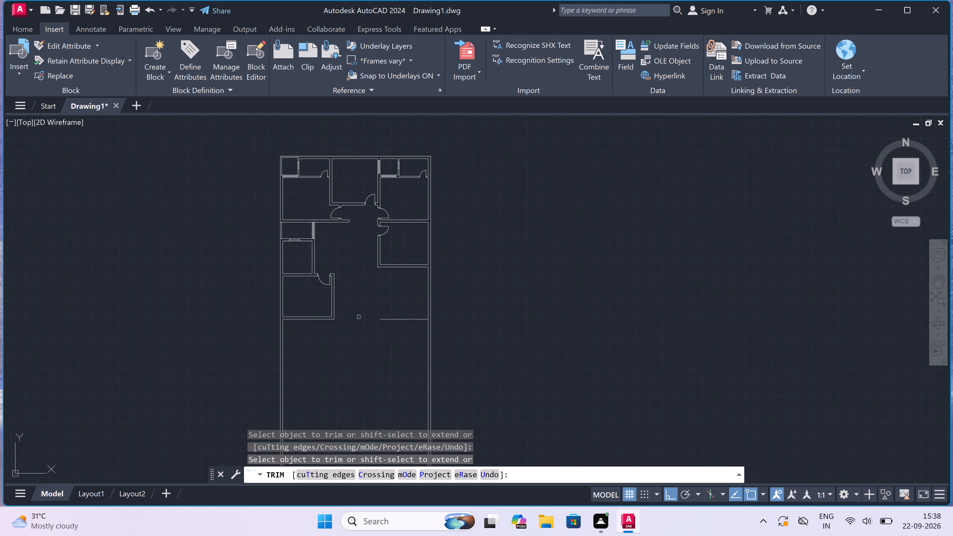
scroll(359, 317, down, 2)
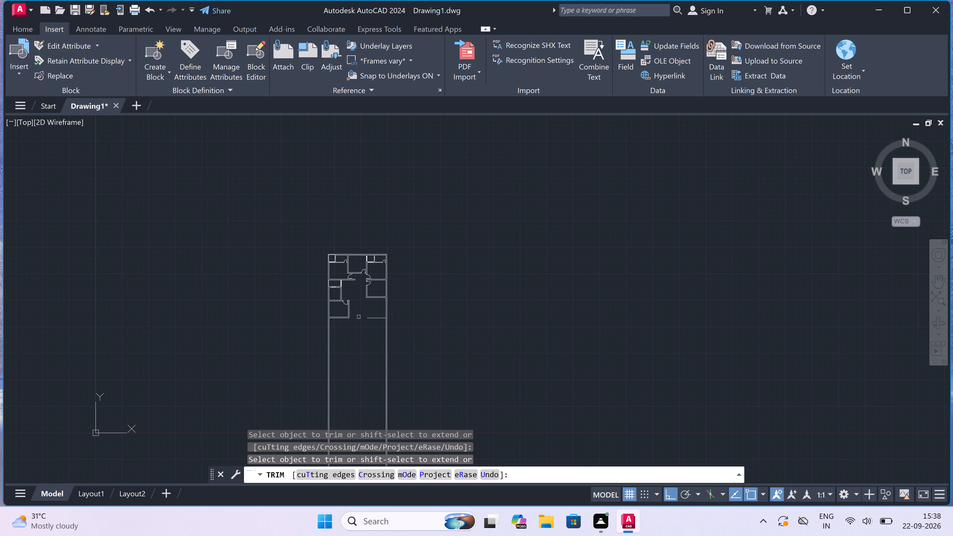
scroll(359, 317, up, 3)
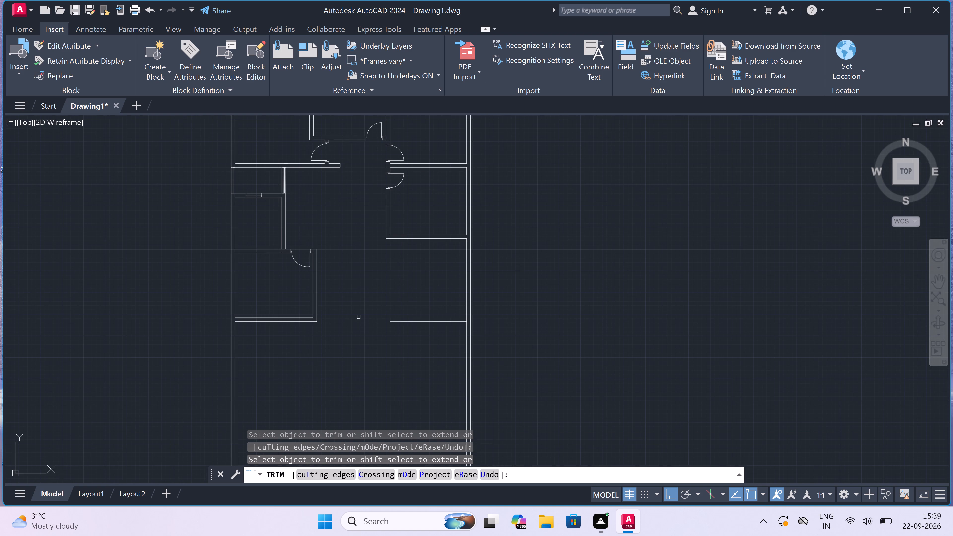
middle_drag(359, 317, 370, 428)
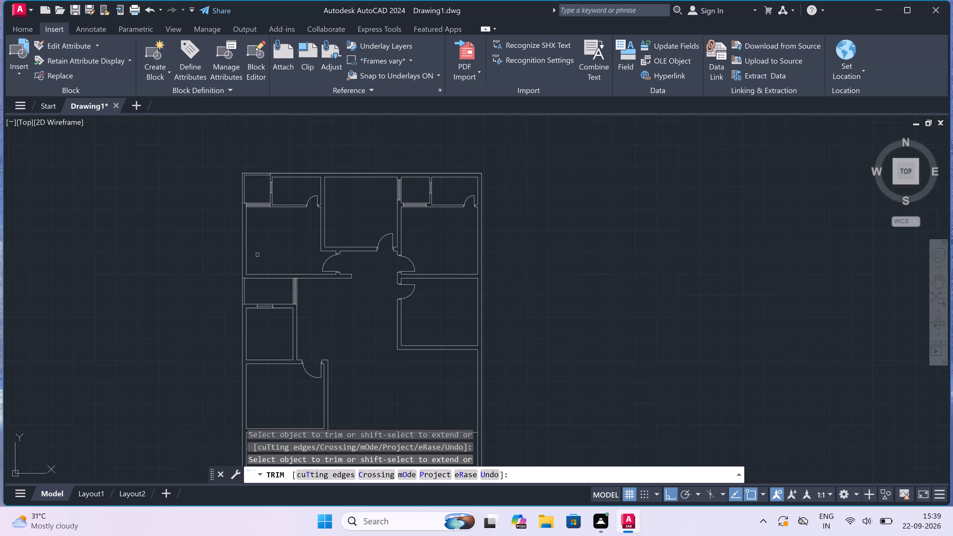
key(Escape)
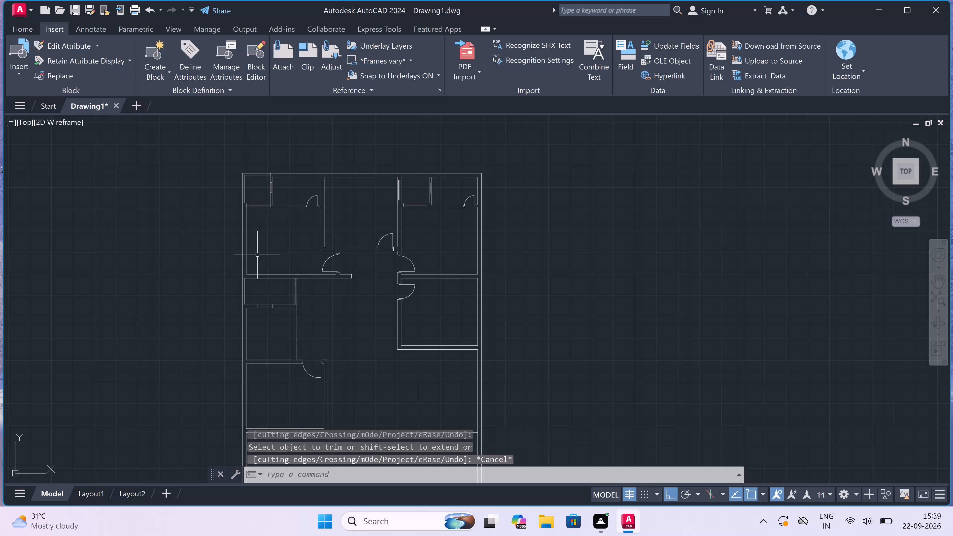
Examine the northern rooms and doors against the full extent of the outer walls.
scroll(190, 196, up, 1)
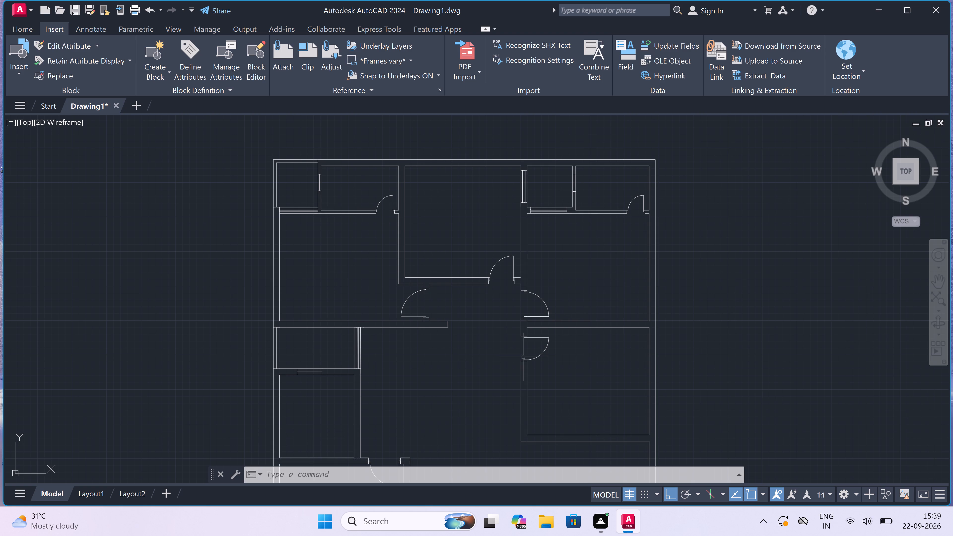
scroll(438, 400, down, 2)
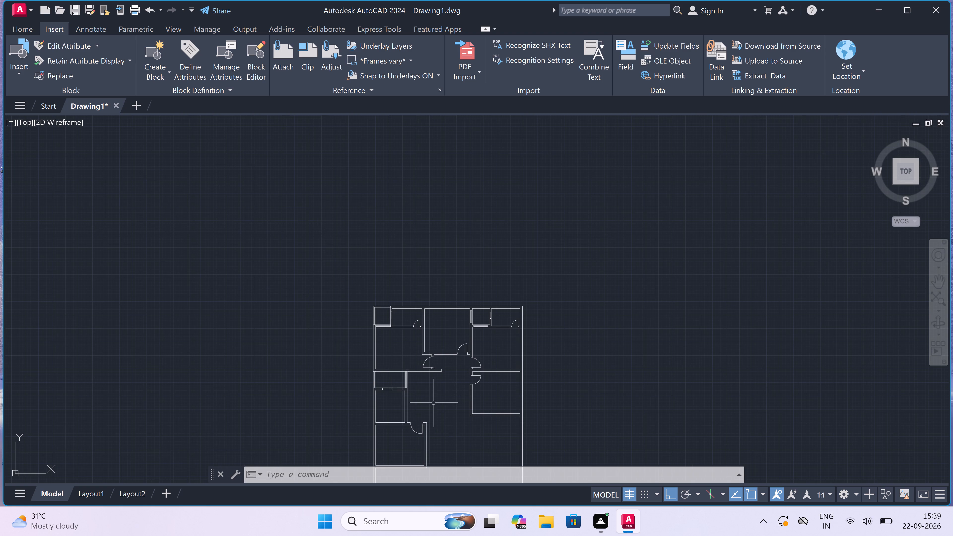
middle_drag(401, 429, 427, 330)
scroll(403, 383, down, 1)
middle_drag(427, 330, 427, 321)
scroll(428, 318, down, 1)
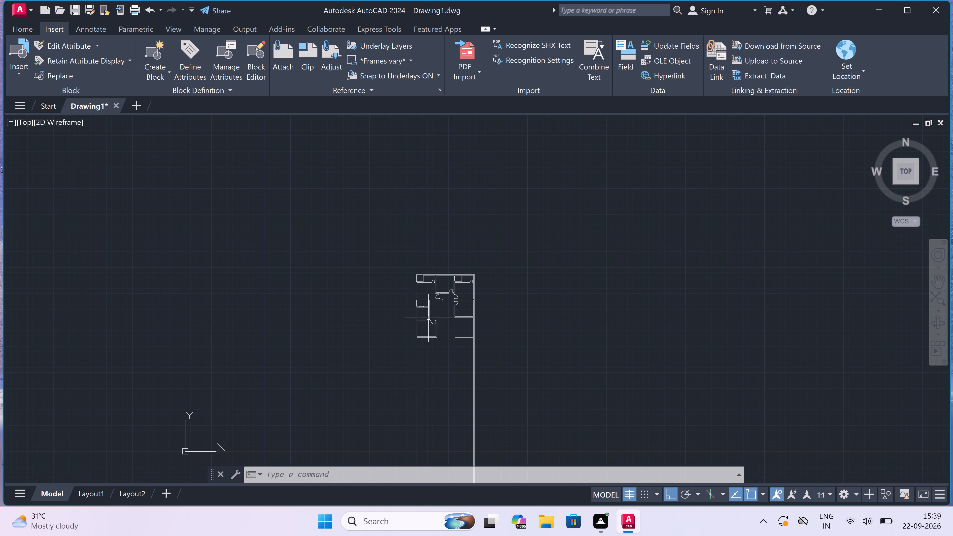
scroll(428, 318, down, 1)
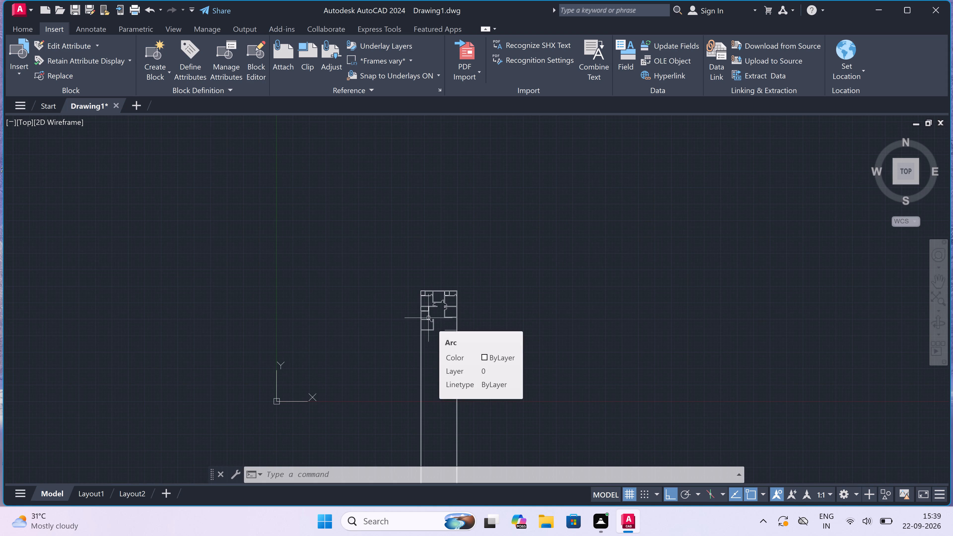
scroll(428, 318, down, 1)
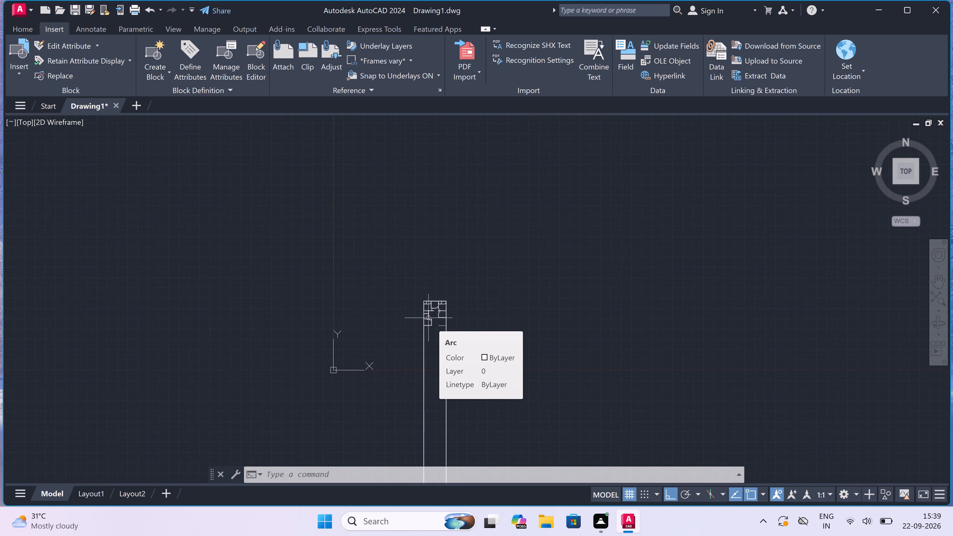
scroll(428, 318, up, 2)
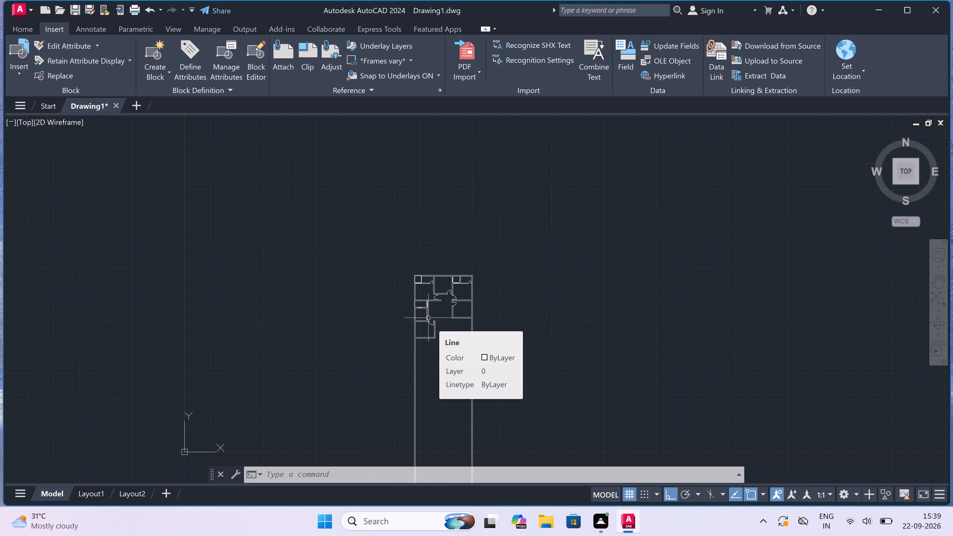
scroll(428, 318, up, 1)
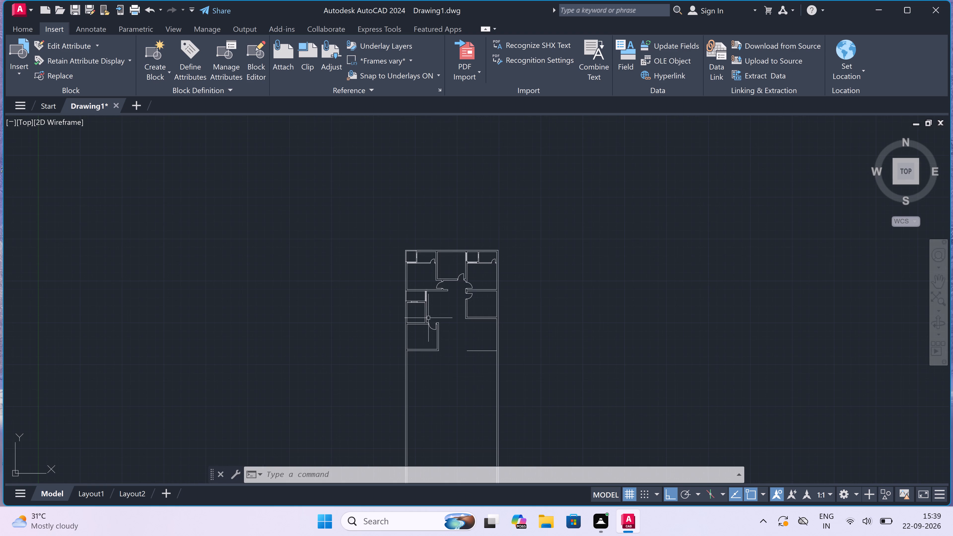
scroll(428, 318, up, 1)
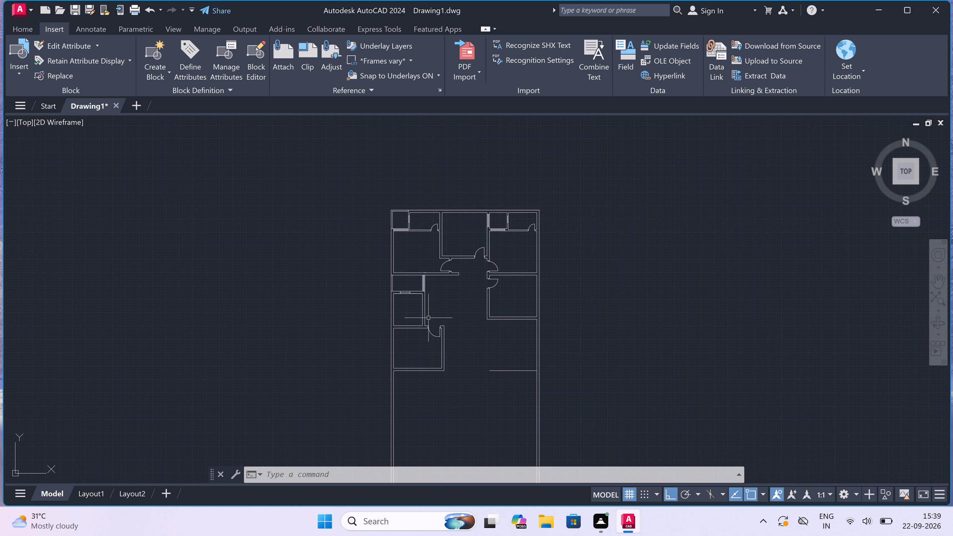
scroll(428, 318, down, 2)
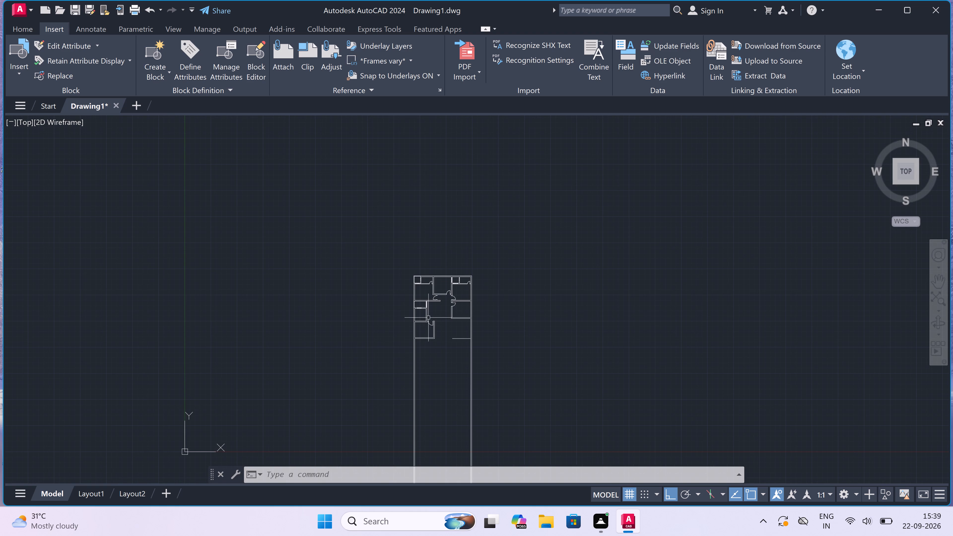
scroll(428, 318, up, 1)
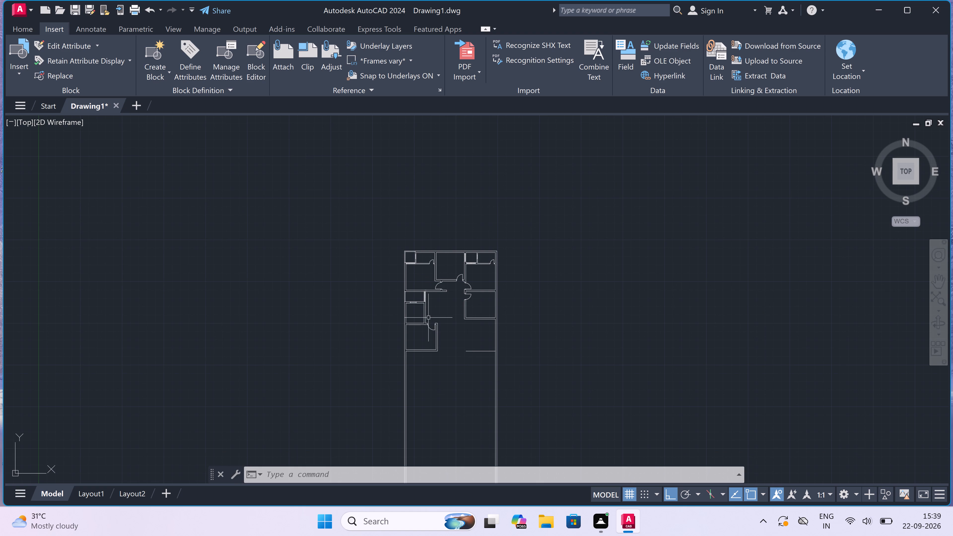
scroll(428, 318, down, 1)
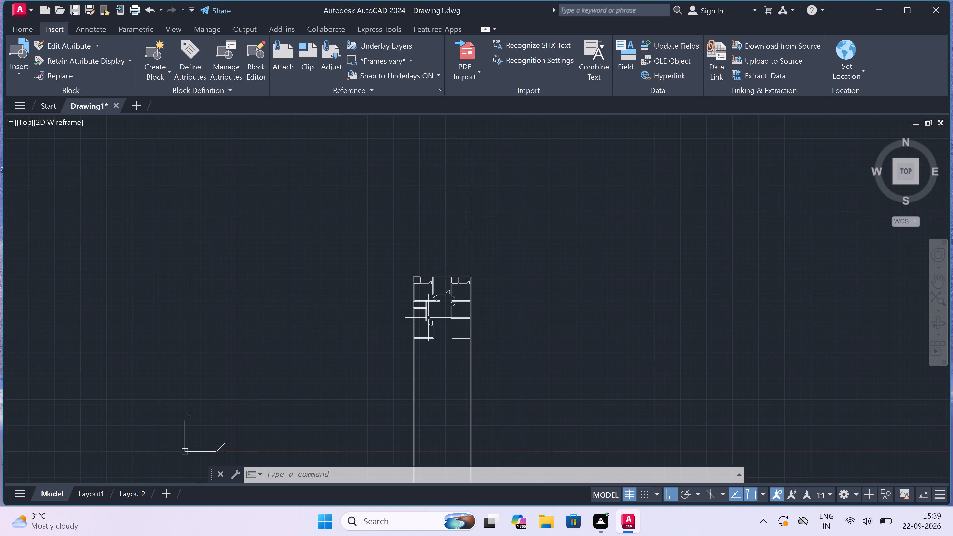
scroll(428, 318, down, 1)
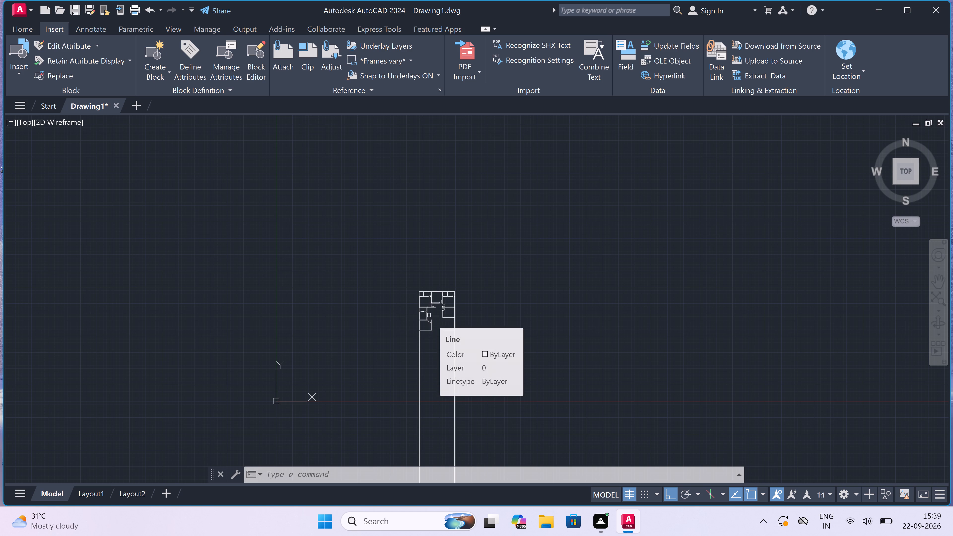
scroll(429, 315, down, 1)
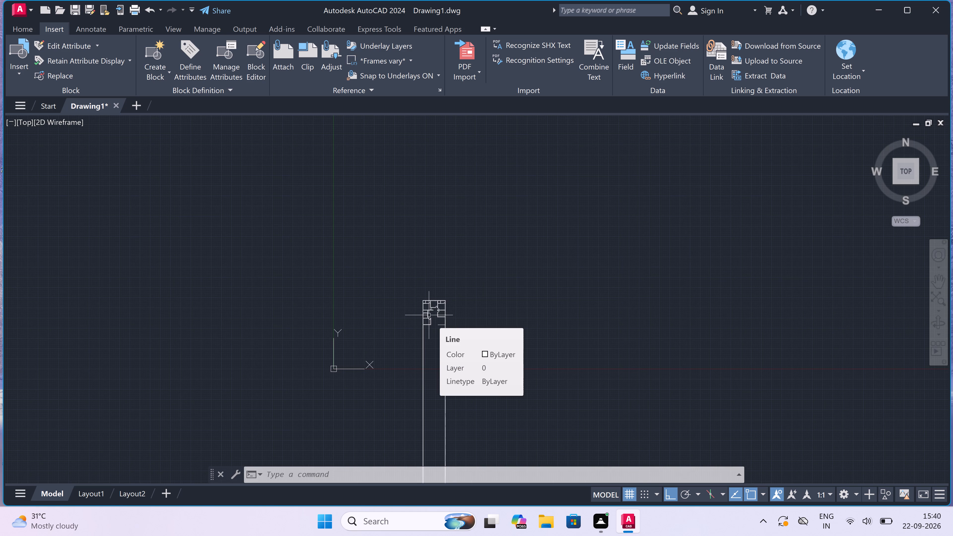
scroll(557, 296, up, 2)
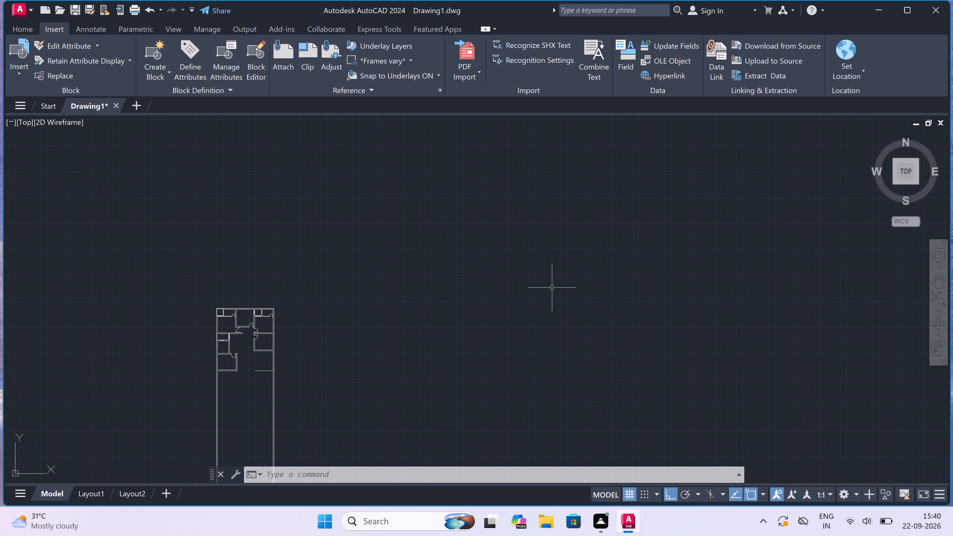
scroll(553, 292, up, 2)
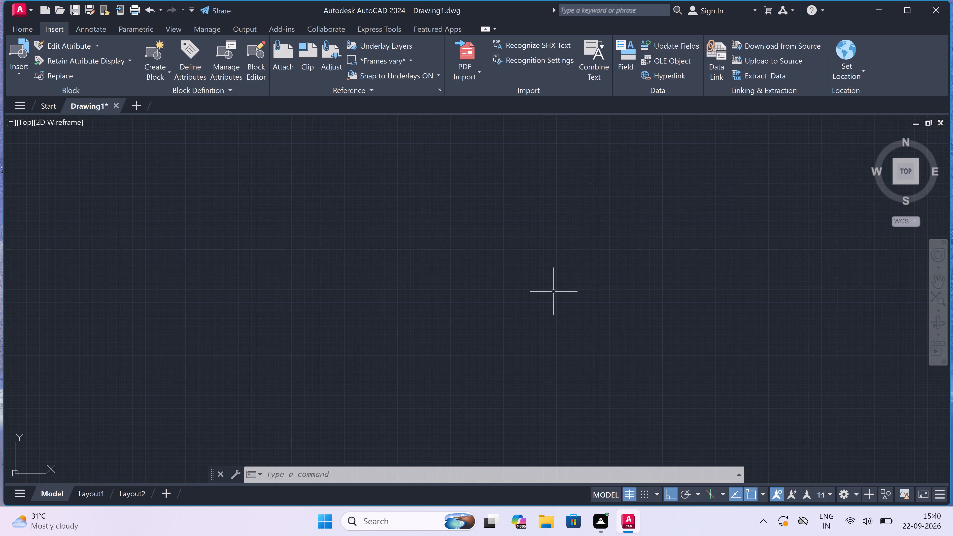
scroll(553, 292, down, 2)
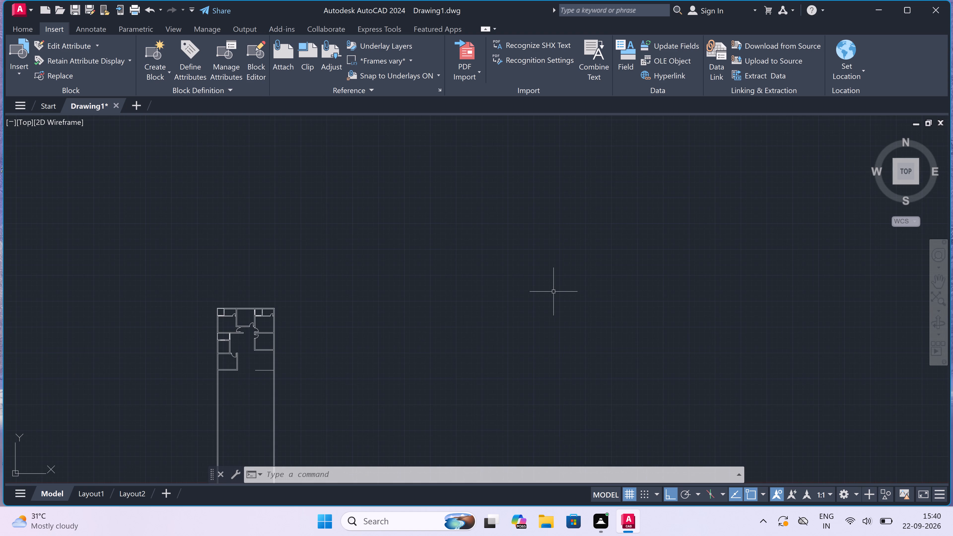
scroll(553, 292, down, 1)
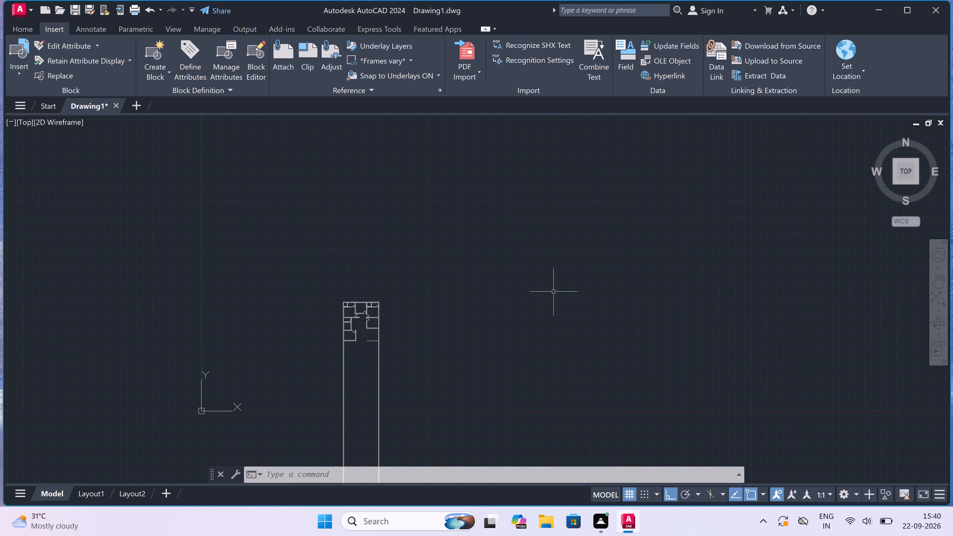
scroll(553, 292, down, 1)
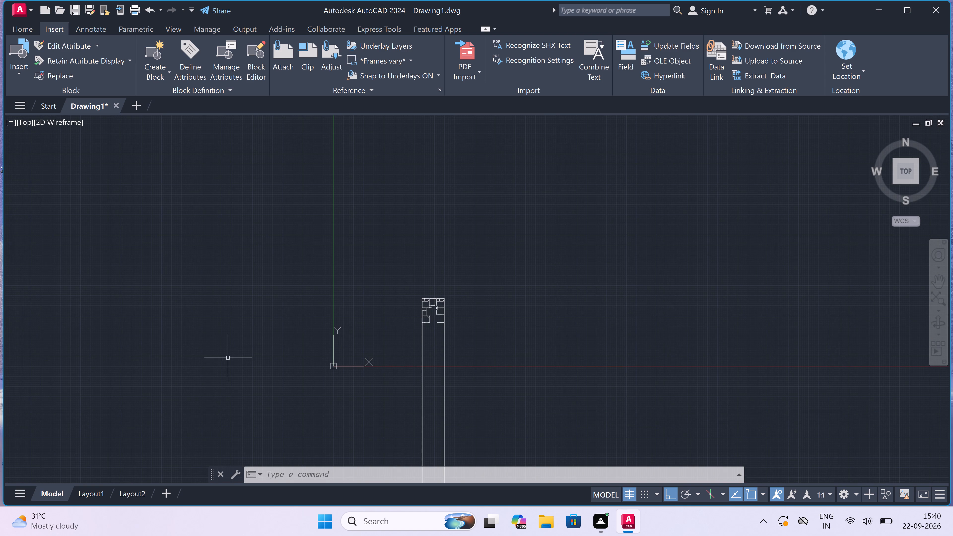
Examine the rooms, doors and wall junctions around the central passage and along the north side of the floor plan.
scroll(373, 364, up, 4)
scroll(558, 223, up, 2)
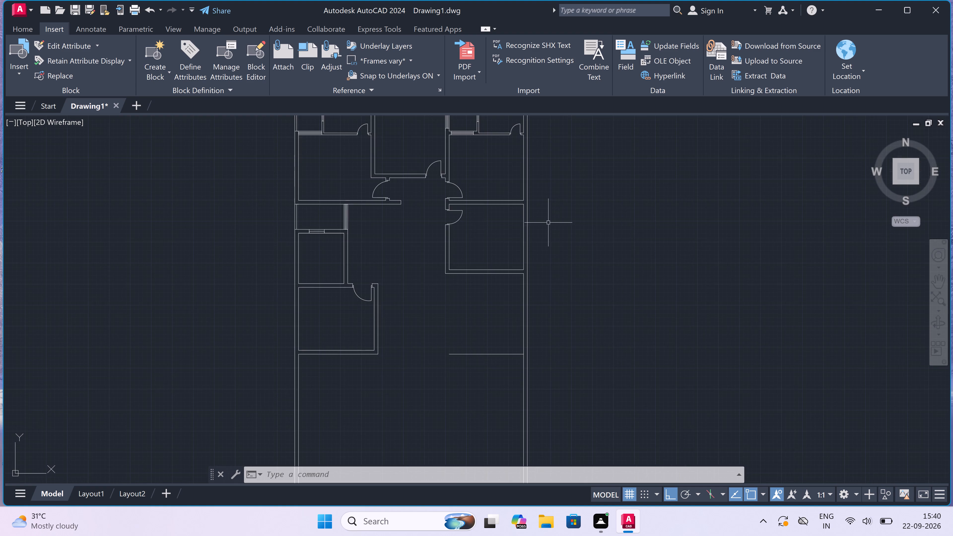
scroll(299, 317, up, 1)
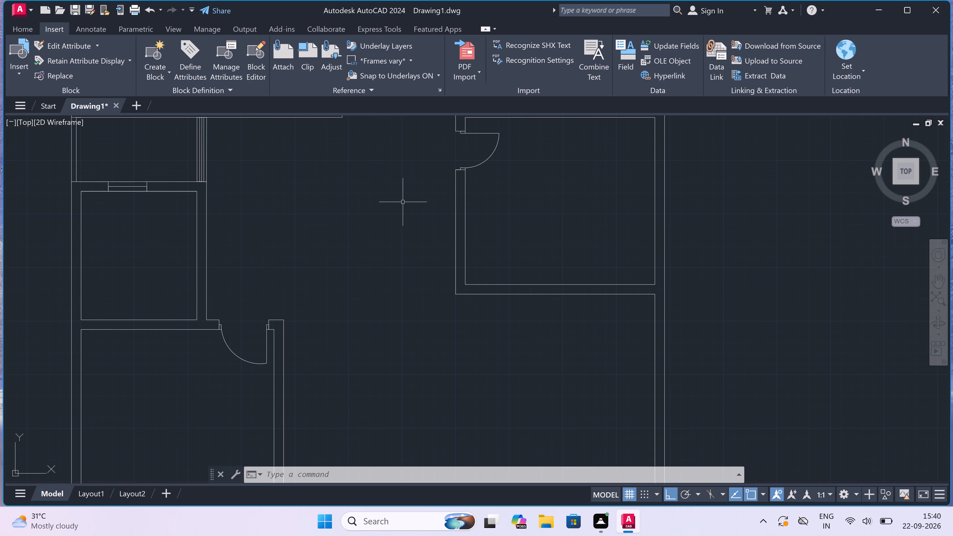
middle_drag(404, 266, 447, 365)
scroll(371, 291, down, 2)
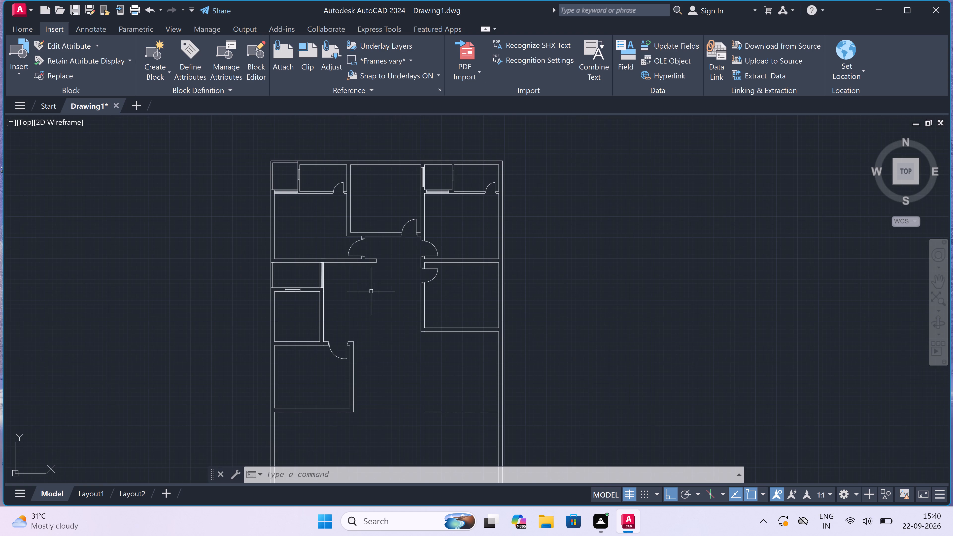
scroll(303, 157, up, 1)
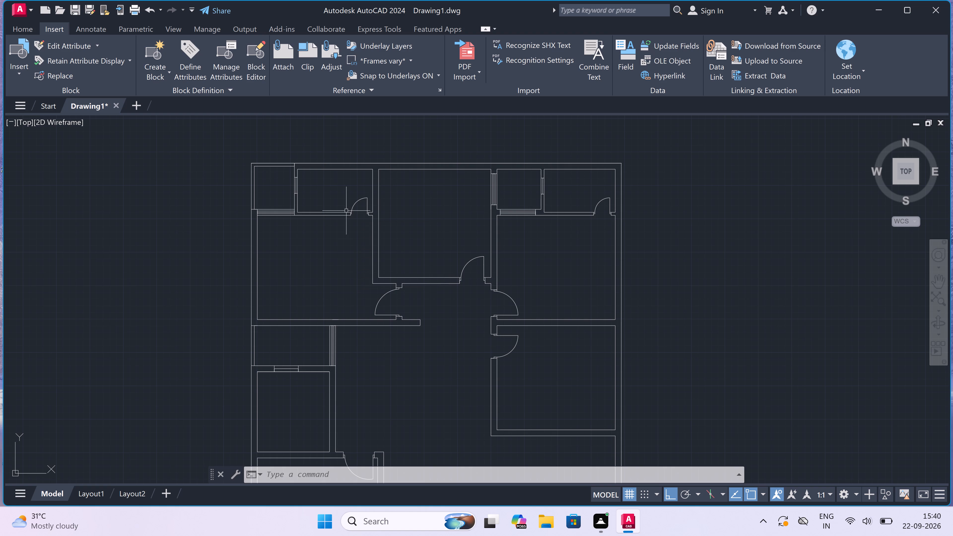
scroll(362, 243, down, 1)
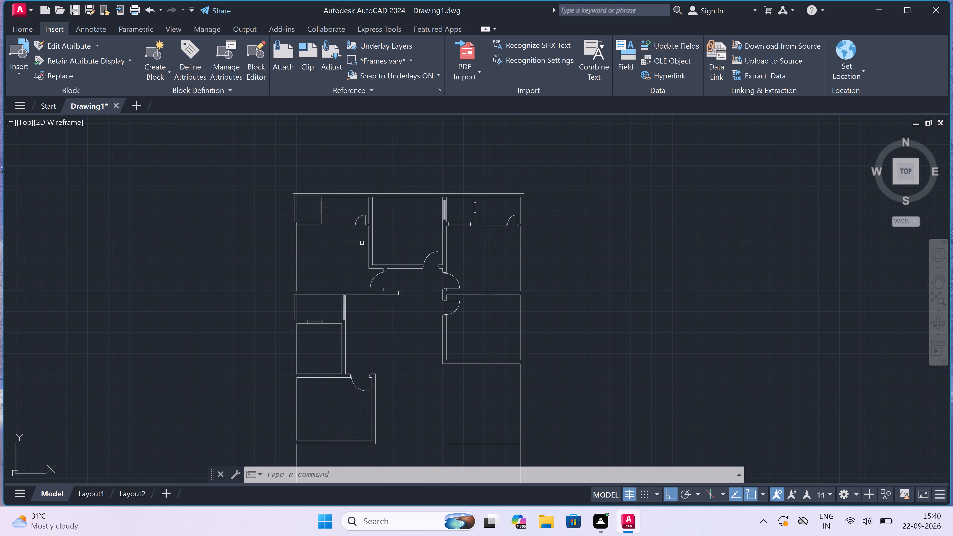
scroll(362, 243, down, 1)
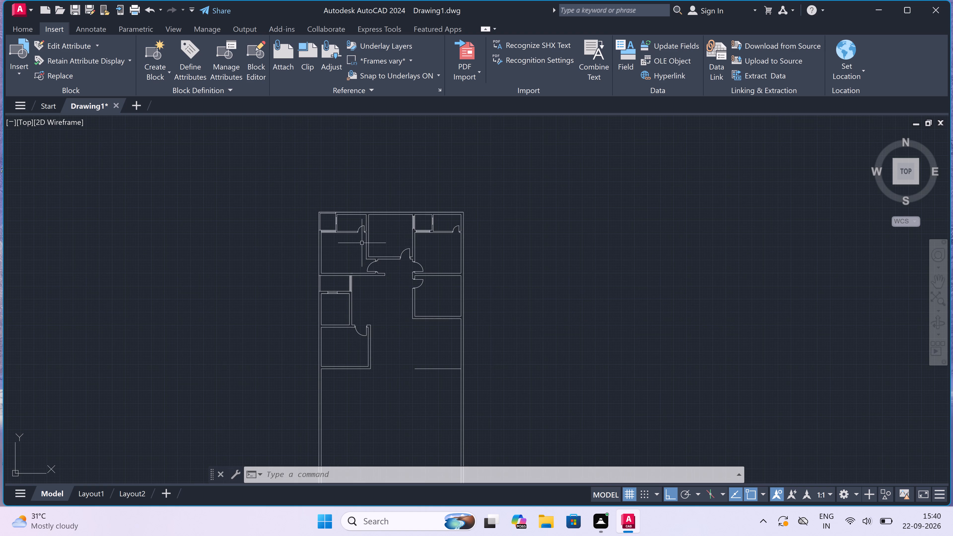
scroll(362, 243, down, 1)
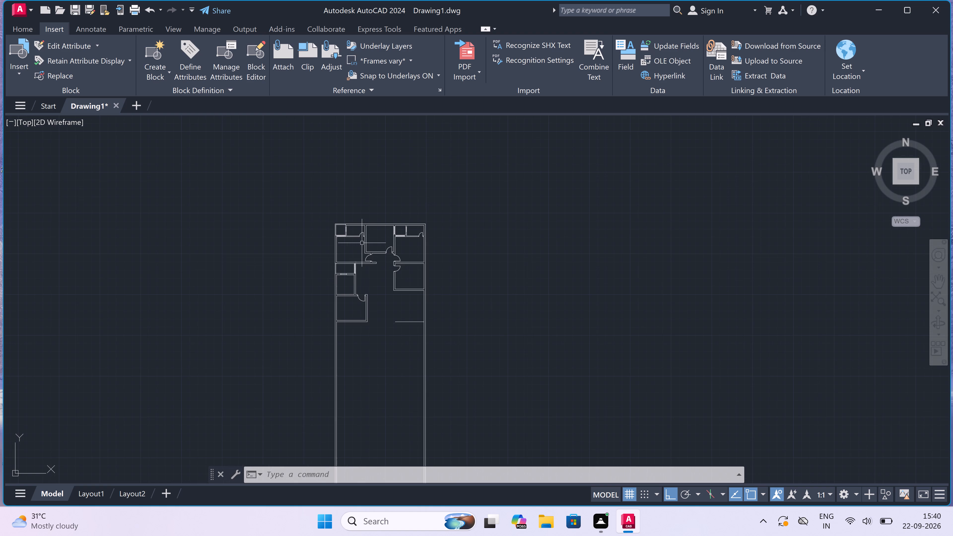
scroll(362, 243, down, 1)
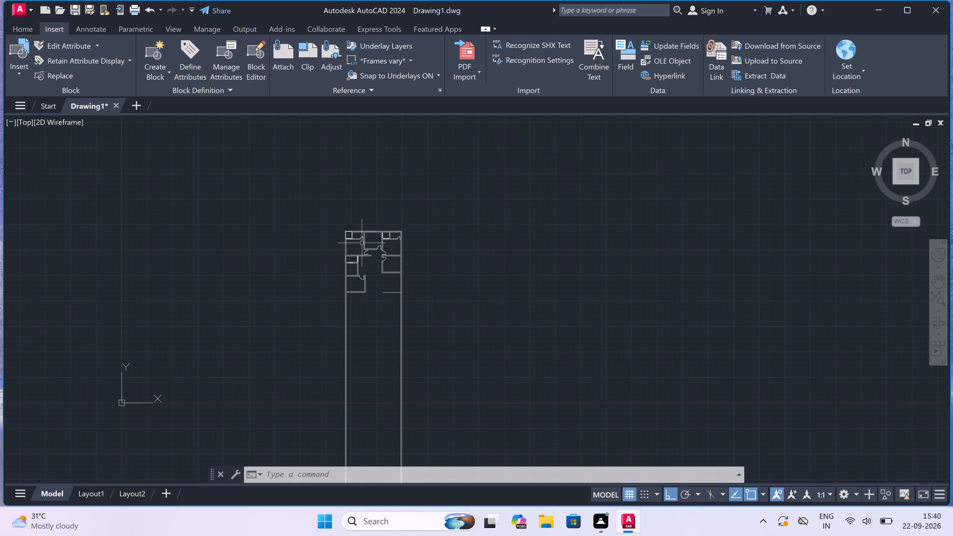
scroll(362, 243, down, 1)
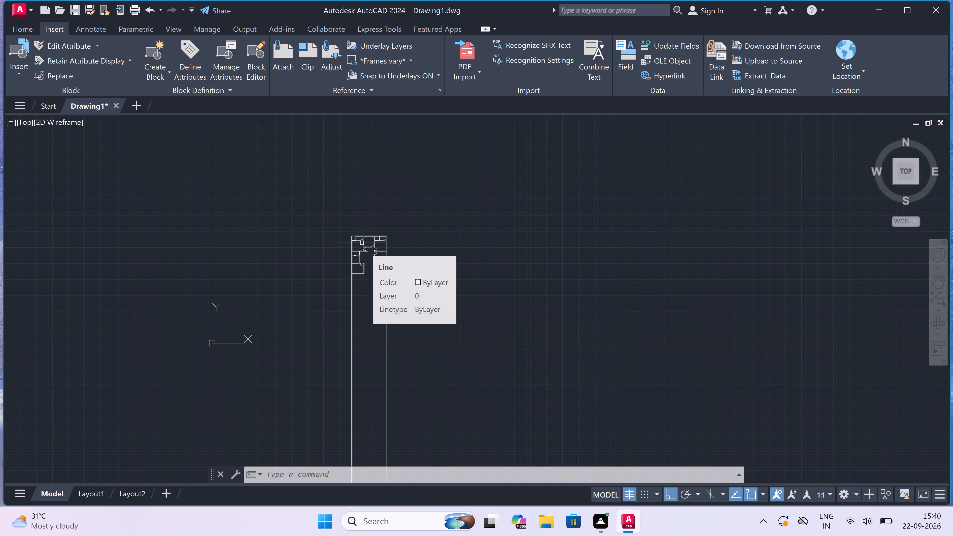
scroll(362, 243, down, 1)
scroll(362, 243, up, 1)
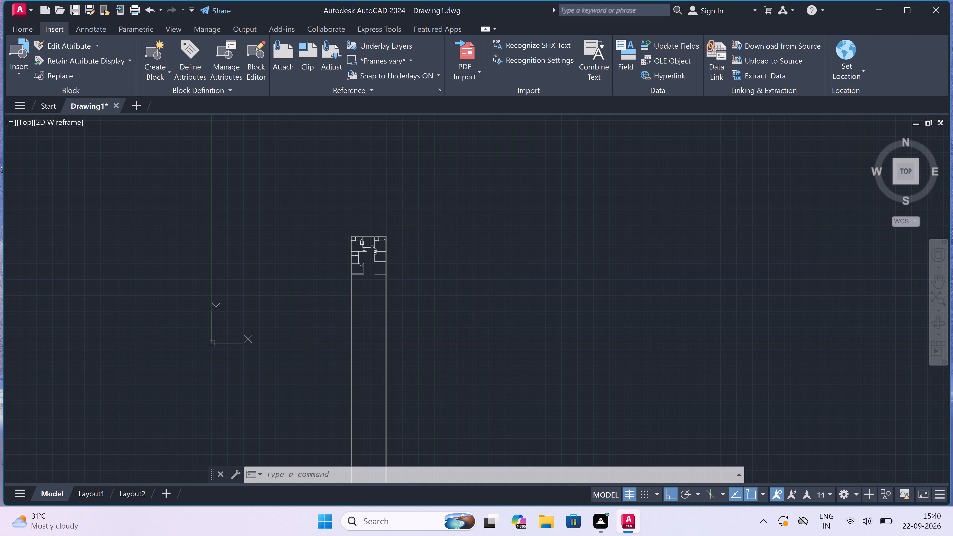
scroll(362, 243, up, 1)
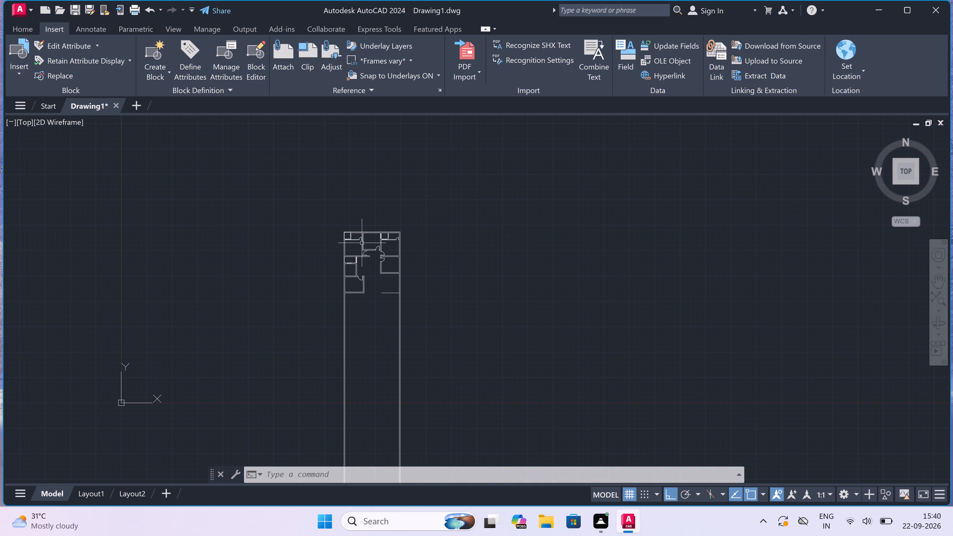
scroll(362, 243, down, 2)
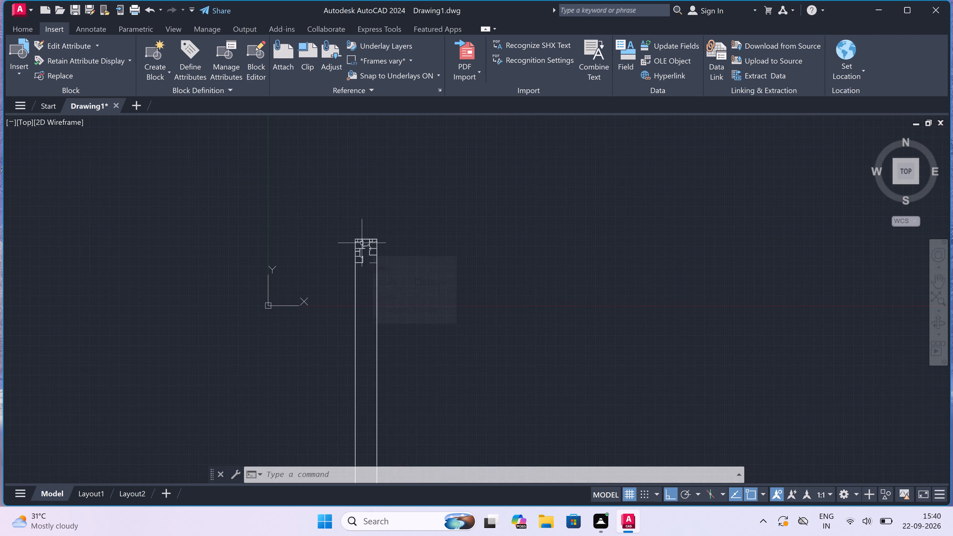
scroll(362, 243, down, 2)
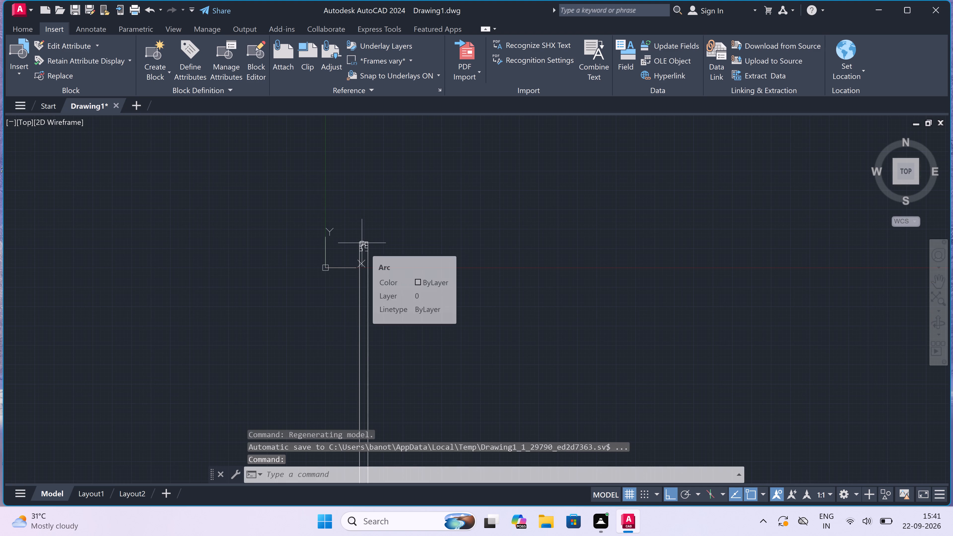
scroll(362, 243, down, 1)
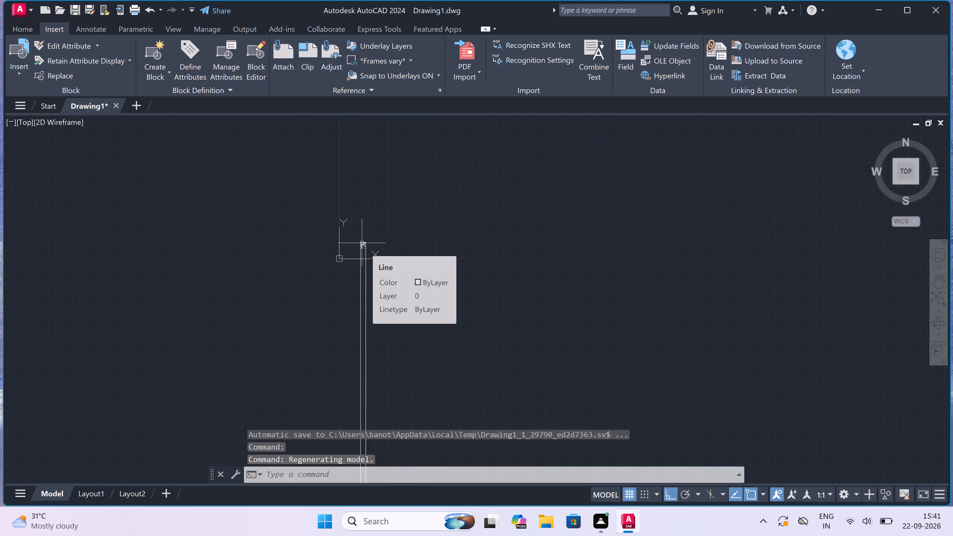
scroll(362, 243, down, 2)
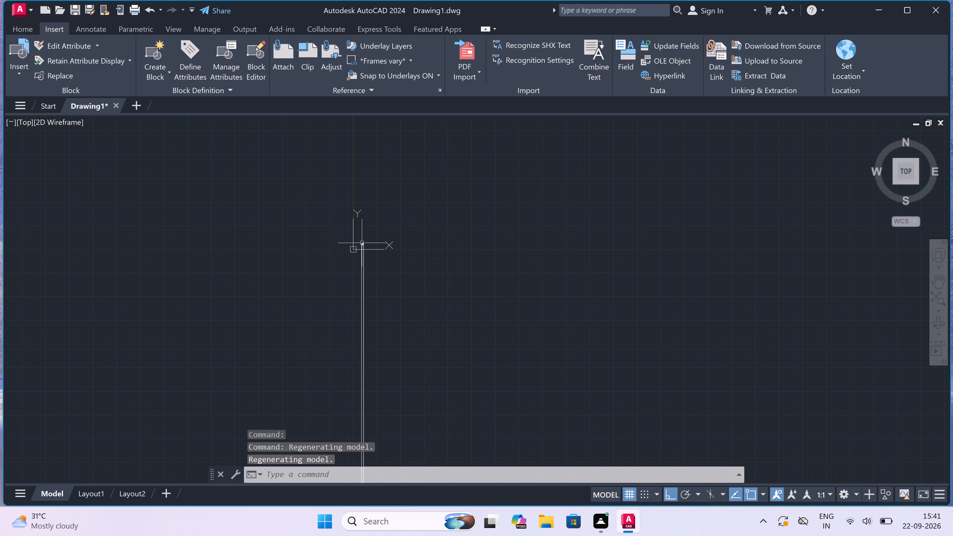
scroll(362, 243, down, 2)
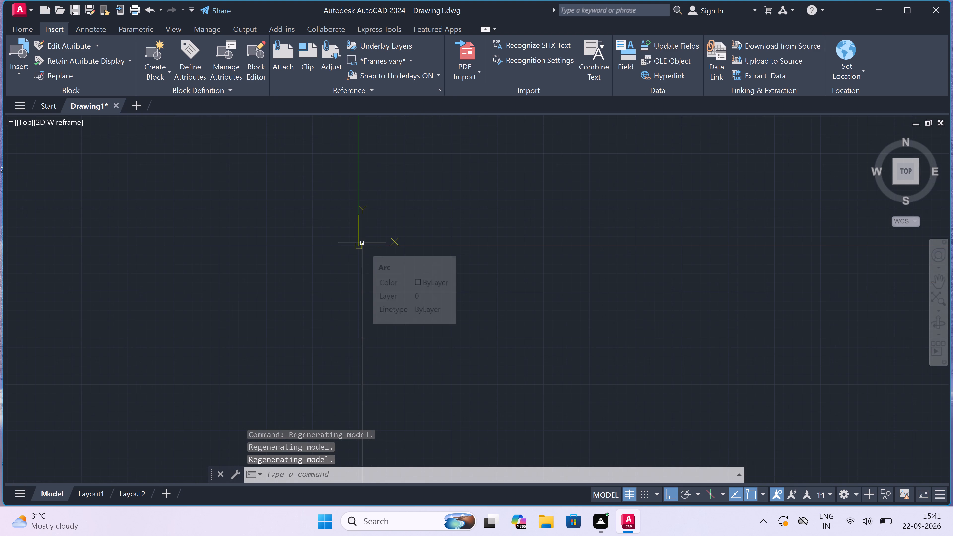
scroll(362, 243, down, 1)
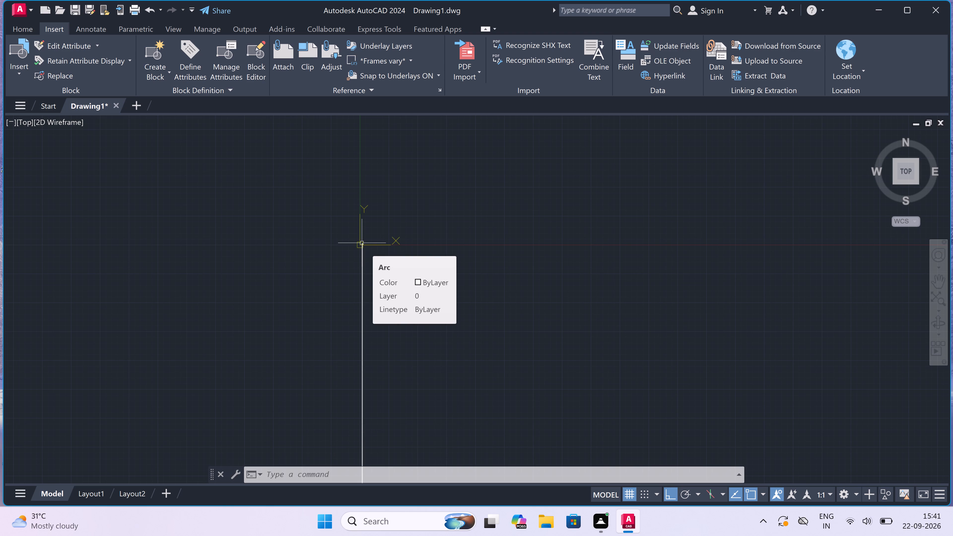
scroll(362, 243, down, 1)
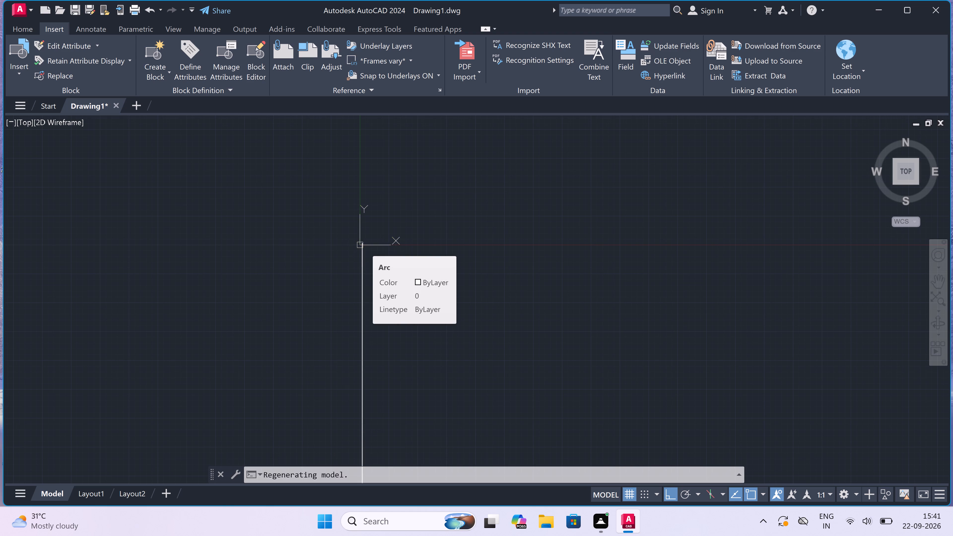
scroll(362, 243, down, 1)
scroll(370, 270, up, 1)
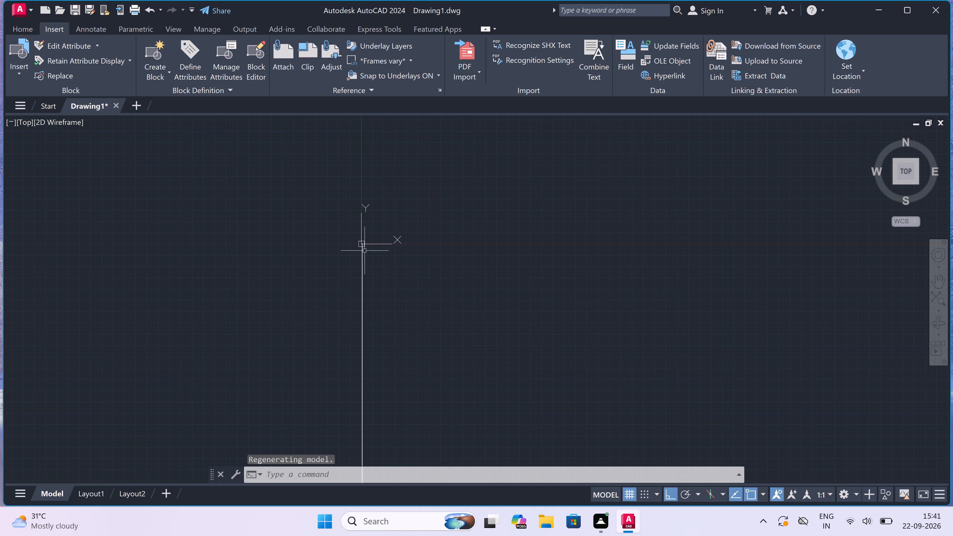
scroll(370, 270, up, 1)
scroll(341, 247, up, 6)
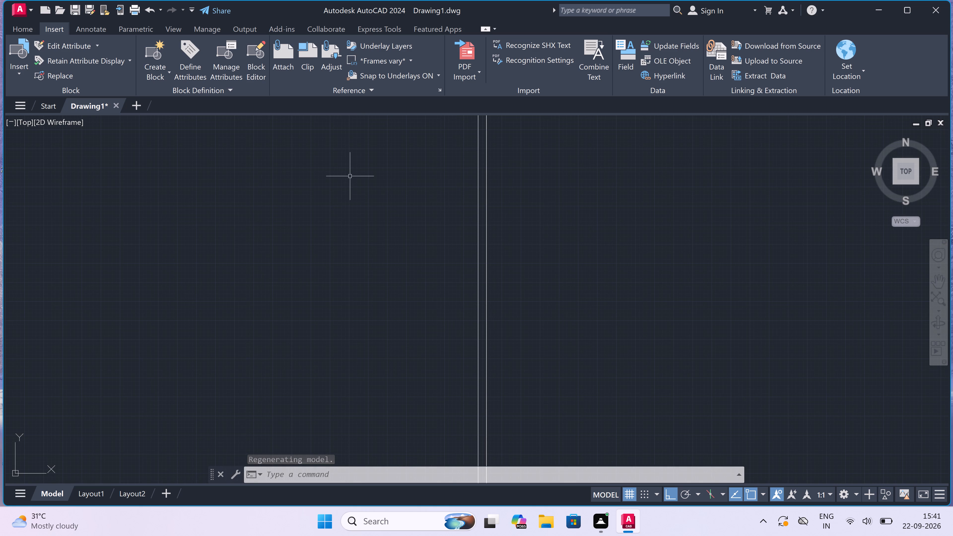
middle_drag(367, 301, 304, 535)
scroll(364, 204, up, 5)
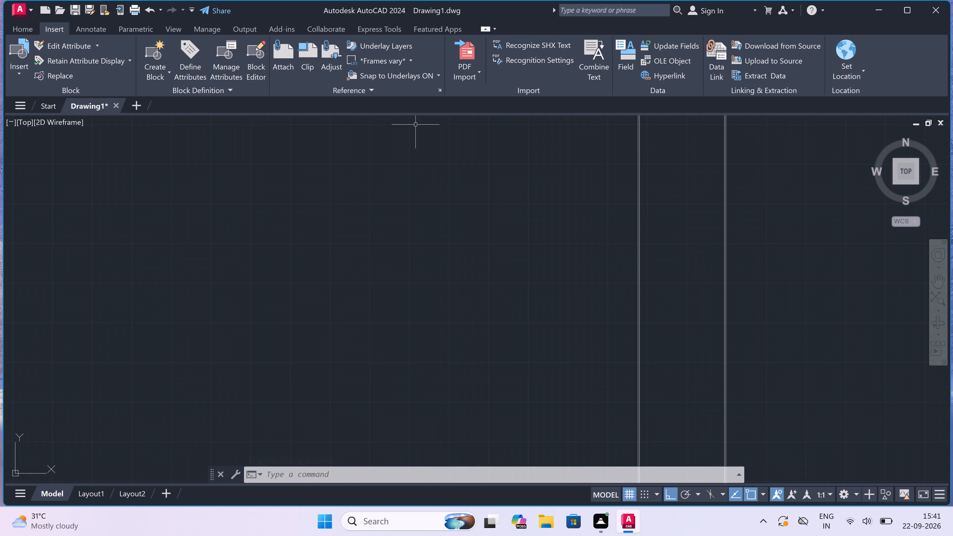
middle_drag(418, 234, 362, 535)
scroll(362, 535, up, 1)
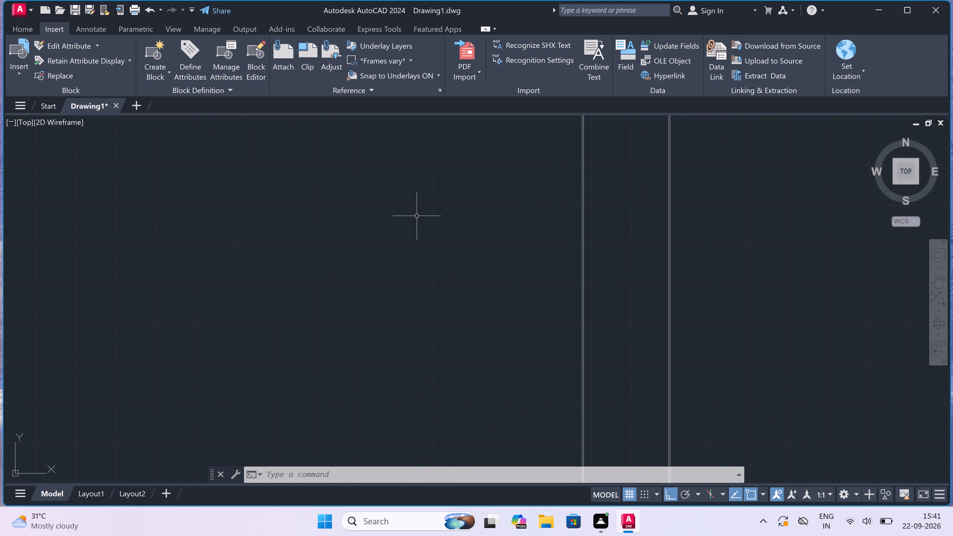
Inspect the long outer side walls northward up to the block of rooms at the plan's north end.
middle_drag(417, 216, 290, 535)
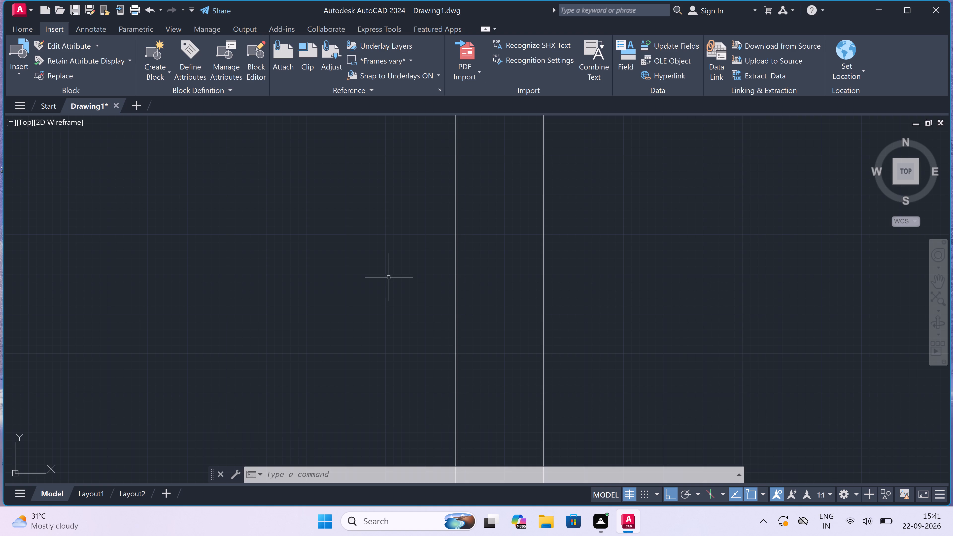
middle_drag(463, 210, 433, 533)
middle_drag(522, 324, 481, 491)
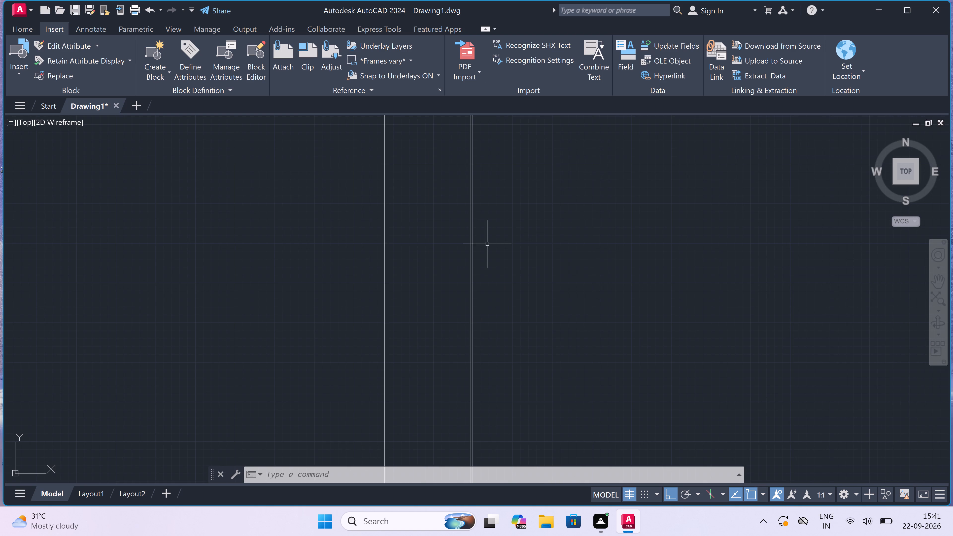
scroll(437, 206, up, 2)
middle_drag(437, 206, 502, 406)
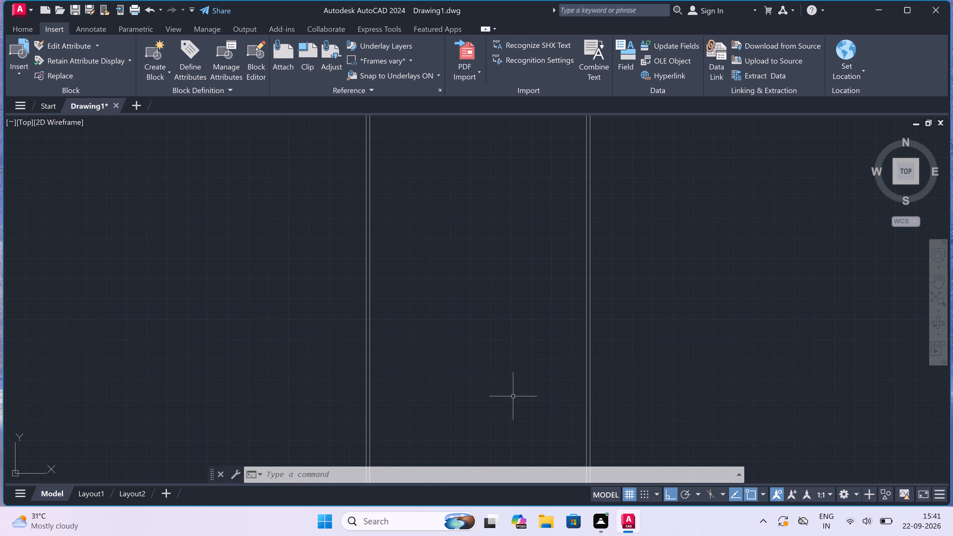
scroll(505, 363, up, 2)
scroll(393, 309, down, 1)
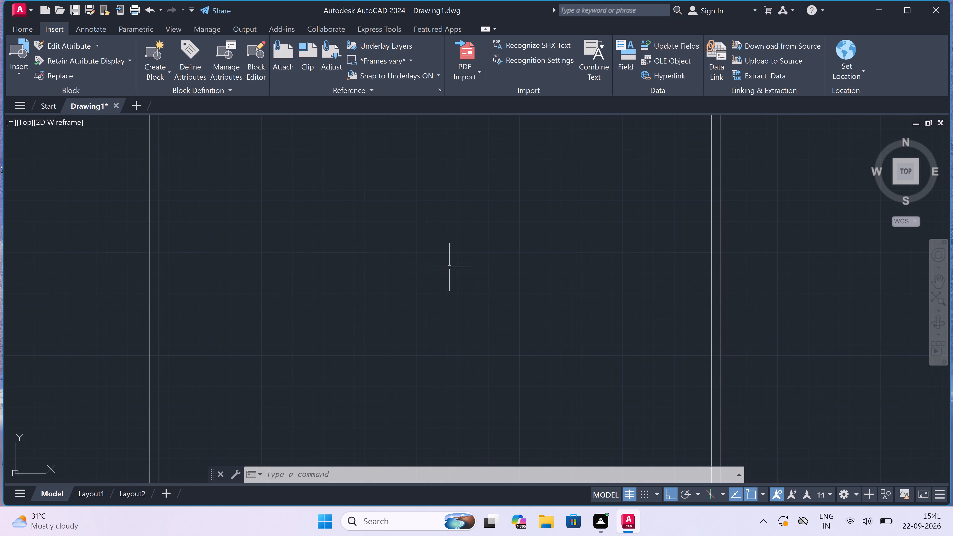
scroll(393, 309, down, 1)
middle_drag(389, 313, 338, 492)
scroll(291, 109, up, 1)
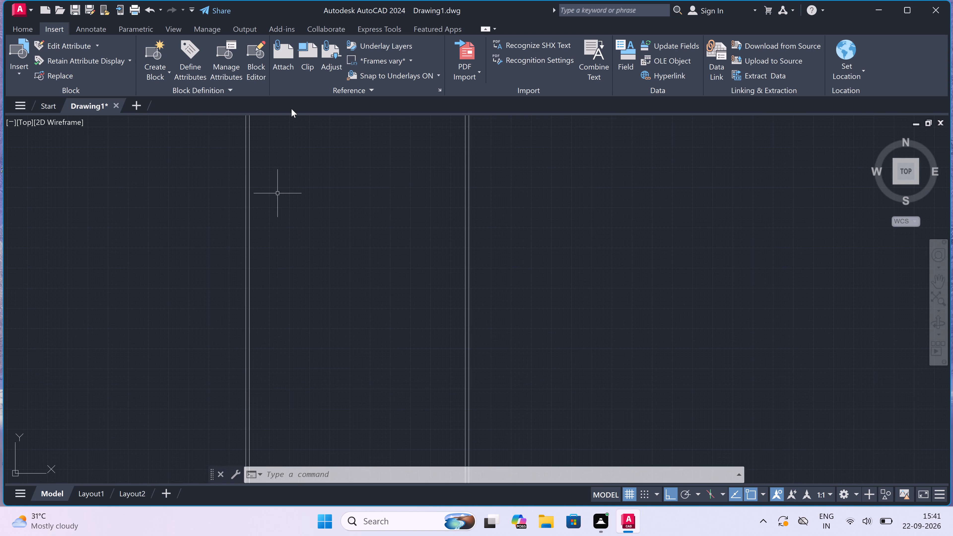
middle_drag(304, 201, 283, 494)
scroll(263, 450, down, 1)
middle_drag(277, 242, 277, 251)
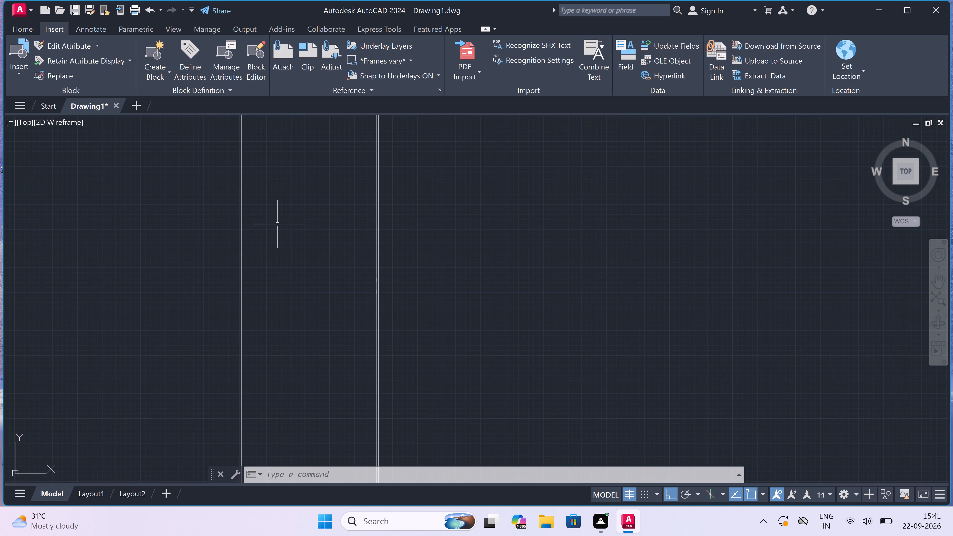
middle_drag(277, 251, 271, 515)
middle_drag(257, 288, 265, 503)
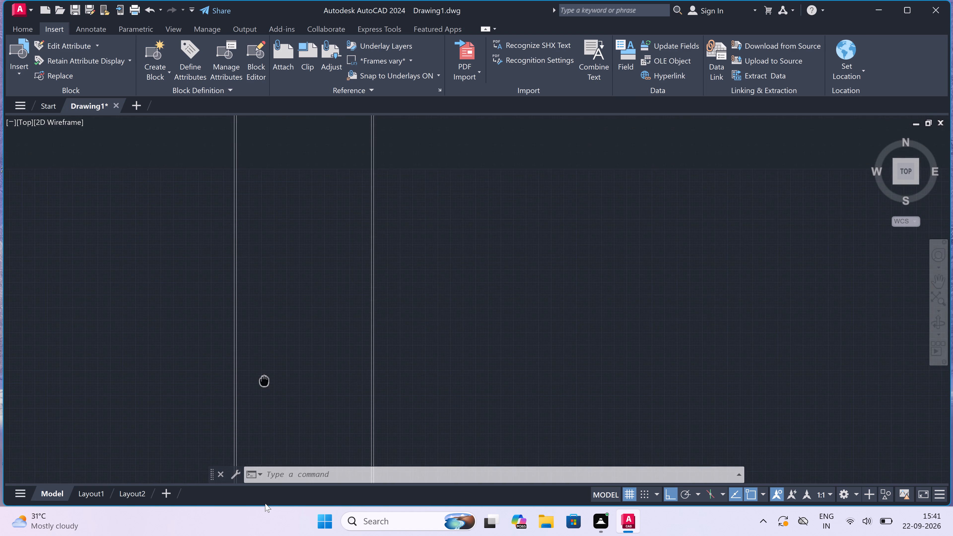
middle_drag(265, 503, 257, 535)
scroll(257, 378, down, 2)
scroll(250, 196, down, 1)
scroll(264, 144, down, 1)
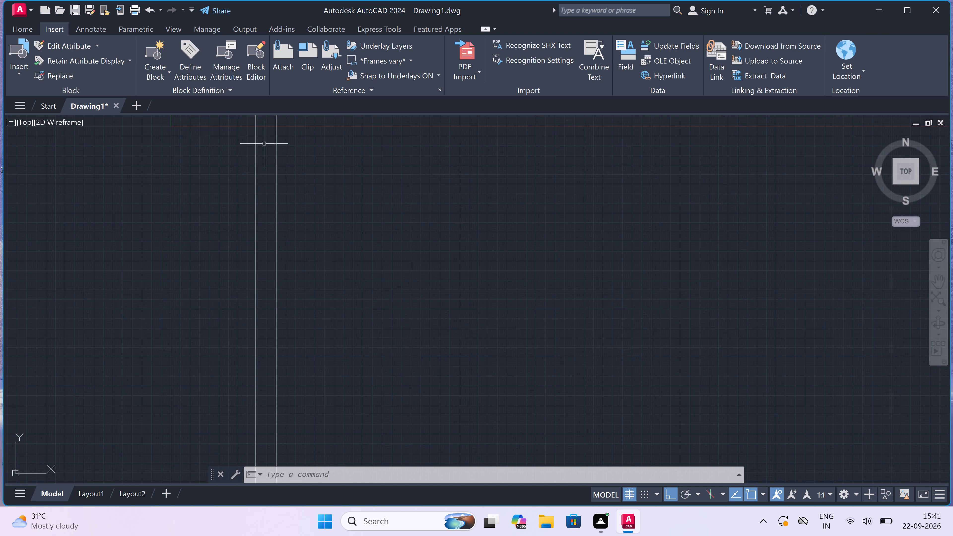
middle_drag(269, 190, 269, 493)
scroll(250, 412, up, 4)
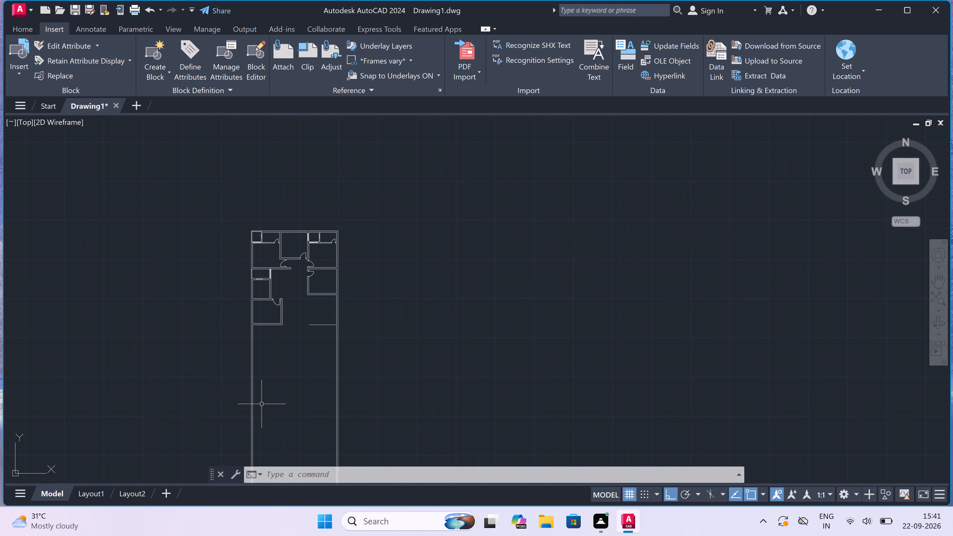
scroll(262, 404, up, 2)
Examine the doors, partitions and open wall ends around the central passage and the rooms south of it.
scroll(265, 385, down, 4)
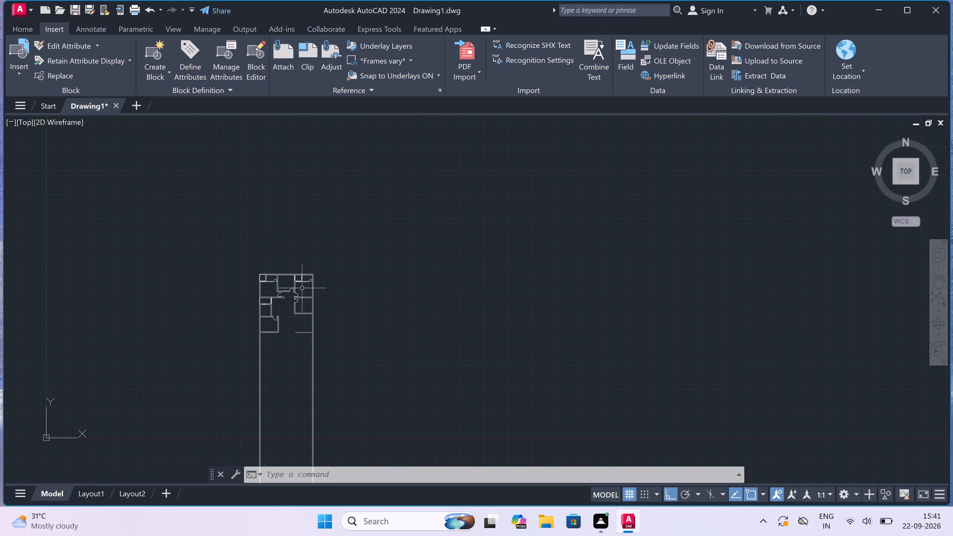
scroll(277, 303, up, 5)
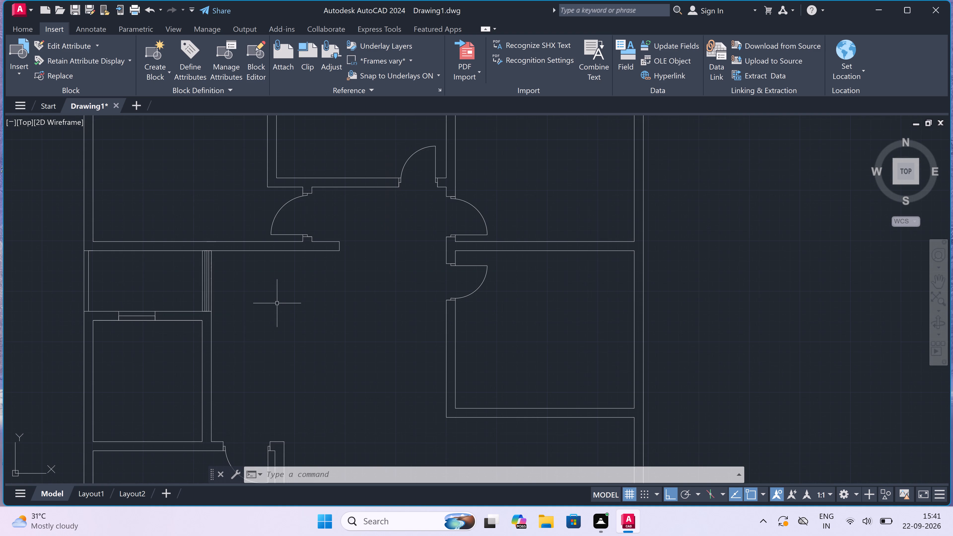
middle_drag(310, 343, 279, 298)
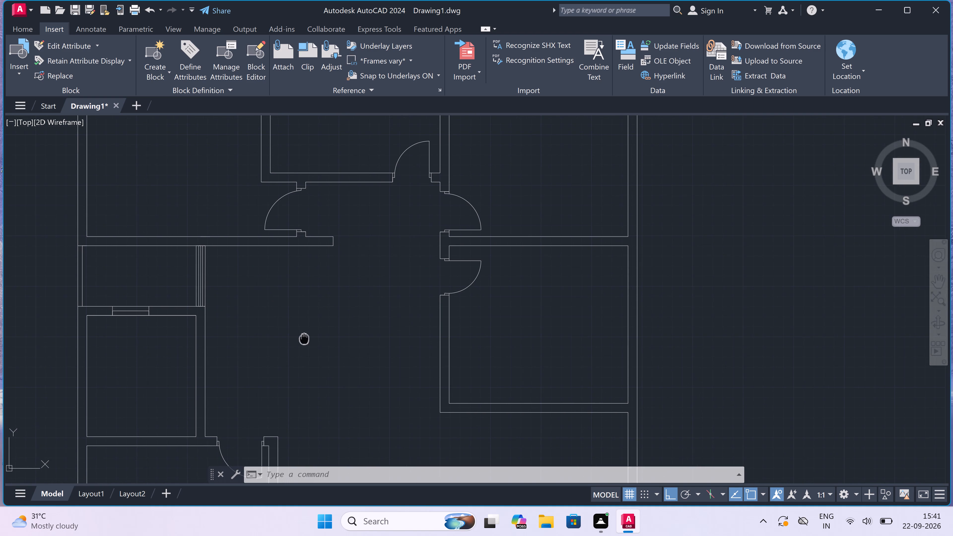
middle_drag(279, 298, 254, 223)
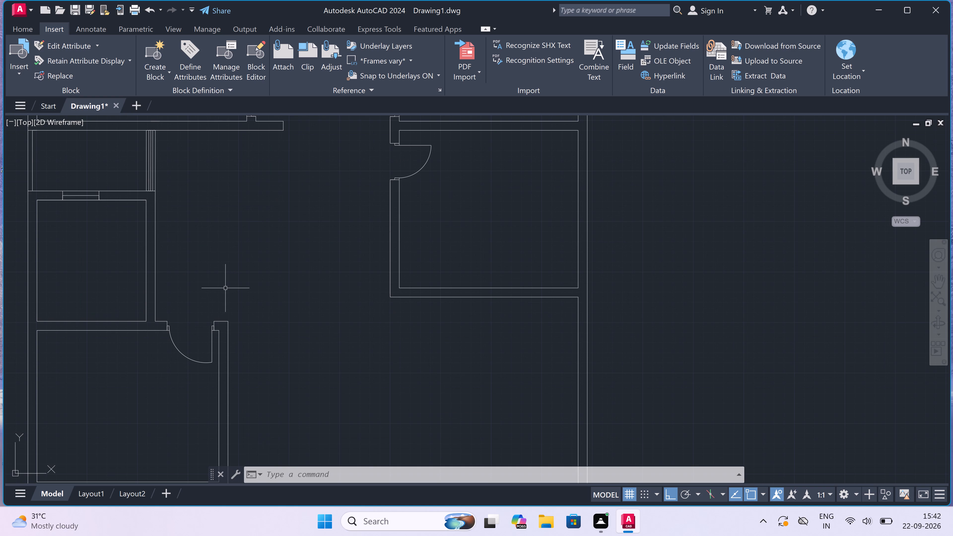
scroll(225, 288, down, 1)
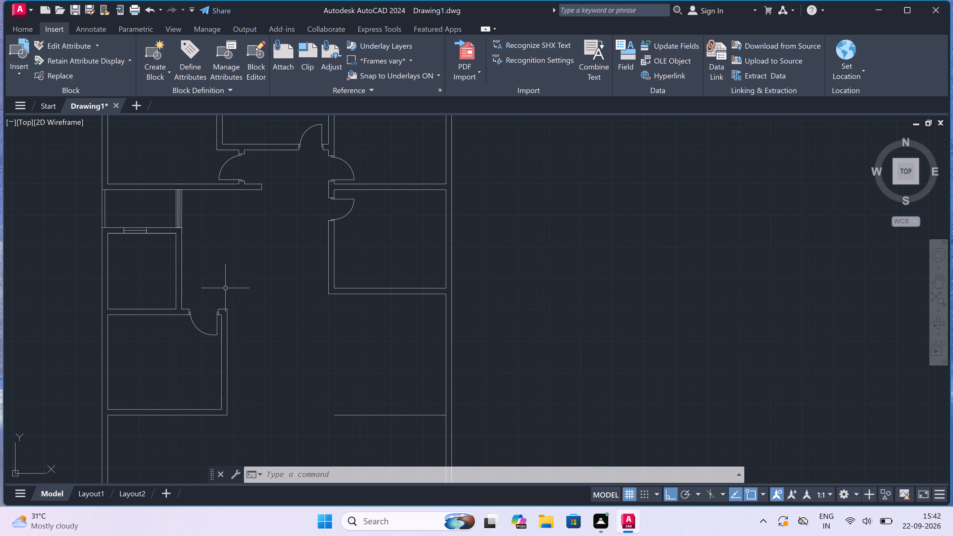
scroll(225, 288, down, 1)
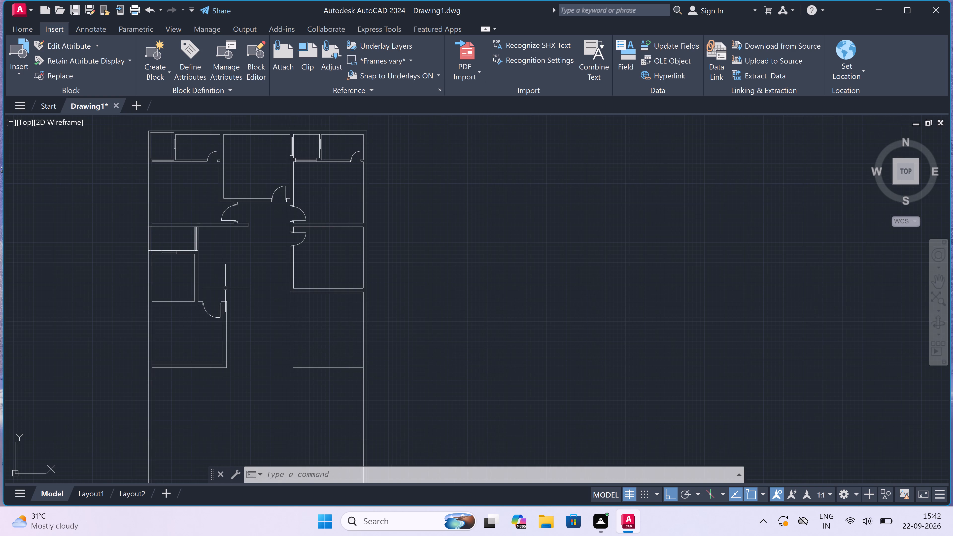
scroll(225, 288, up, 1)
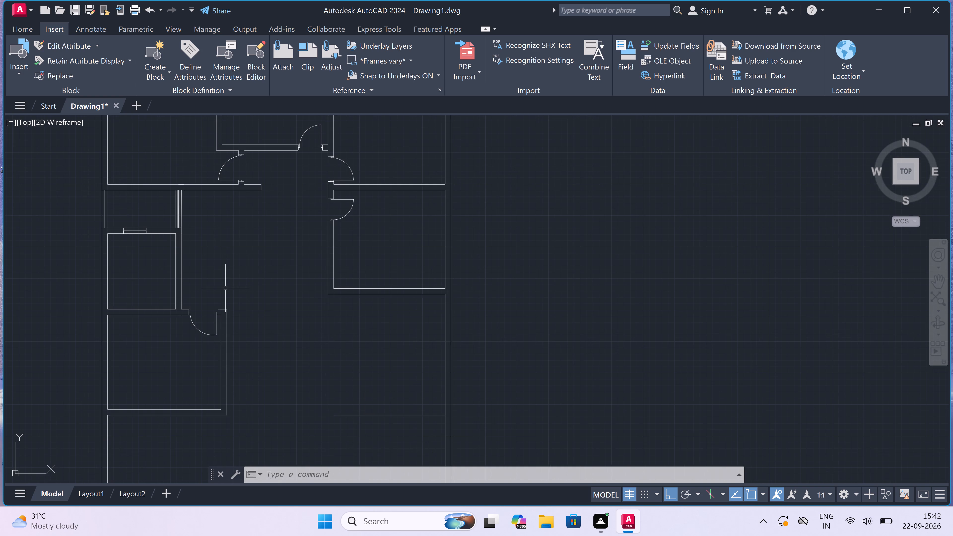
scroll(225, 288, down, 1)
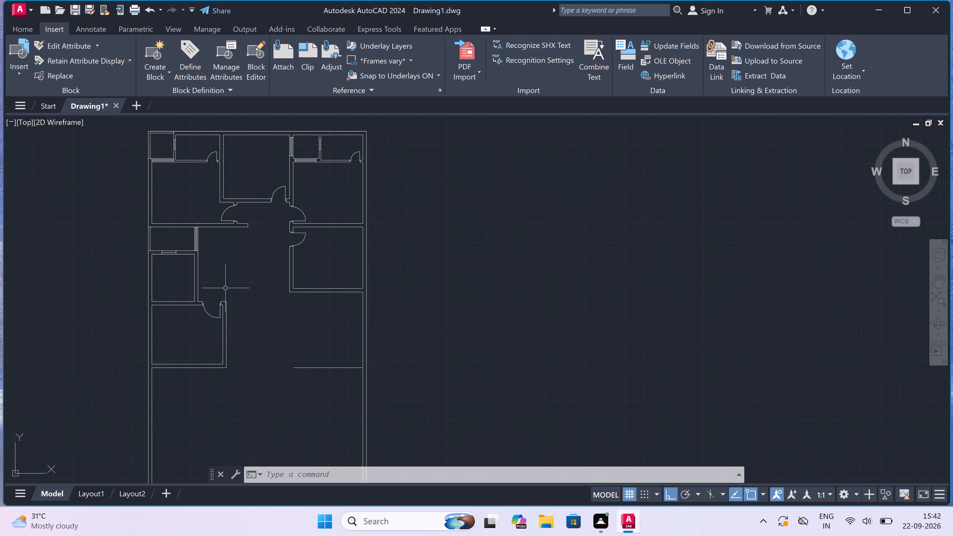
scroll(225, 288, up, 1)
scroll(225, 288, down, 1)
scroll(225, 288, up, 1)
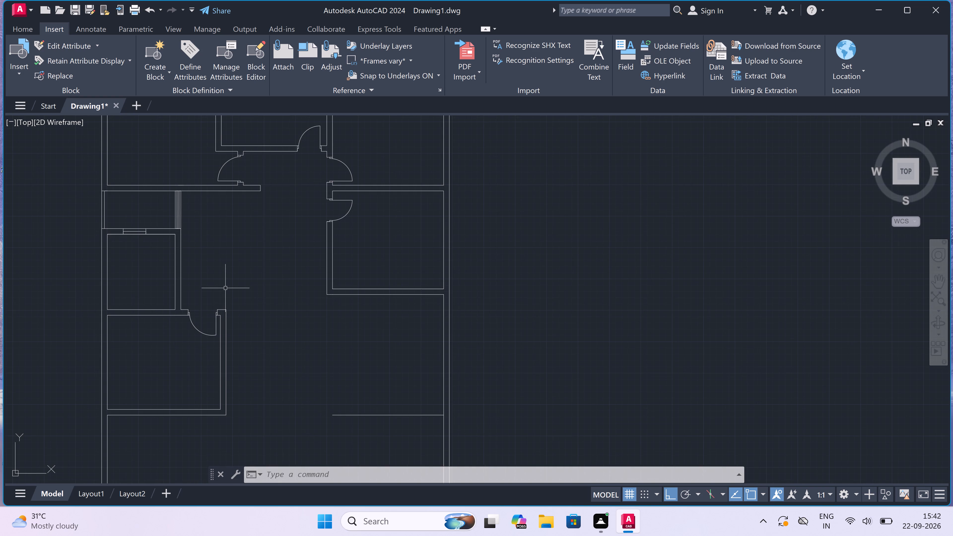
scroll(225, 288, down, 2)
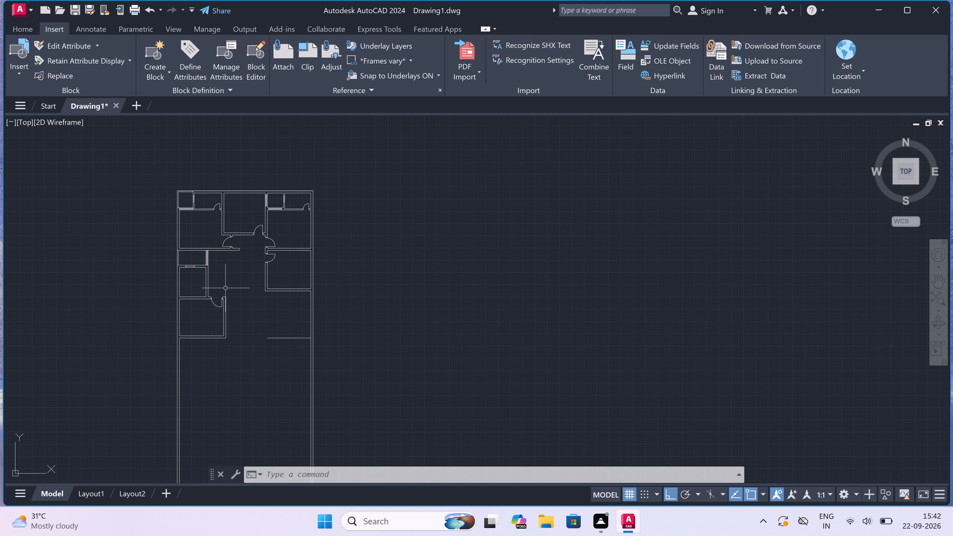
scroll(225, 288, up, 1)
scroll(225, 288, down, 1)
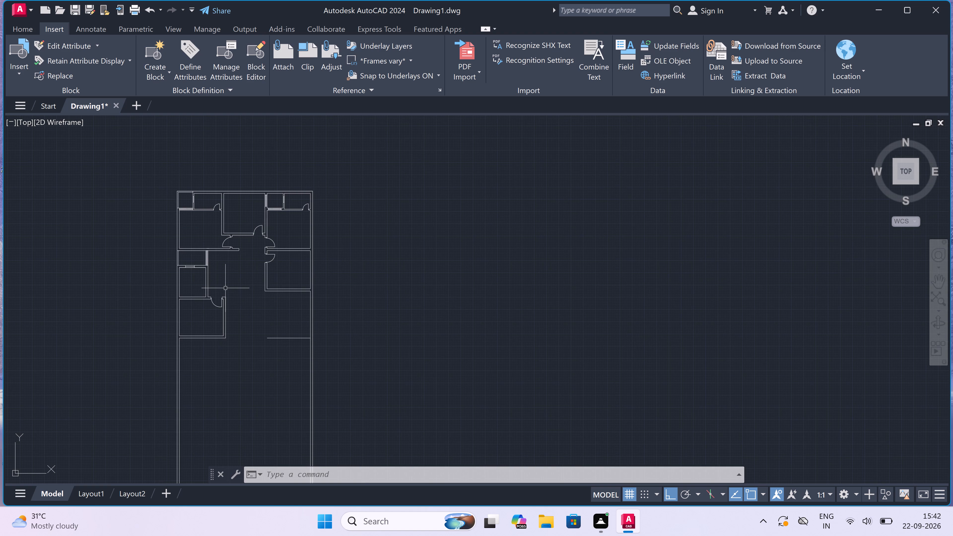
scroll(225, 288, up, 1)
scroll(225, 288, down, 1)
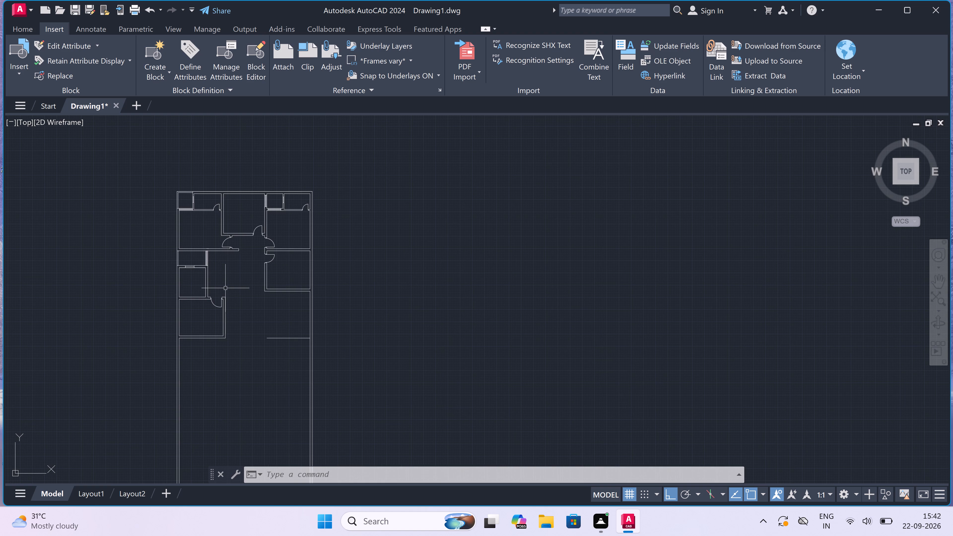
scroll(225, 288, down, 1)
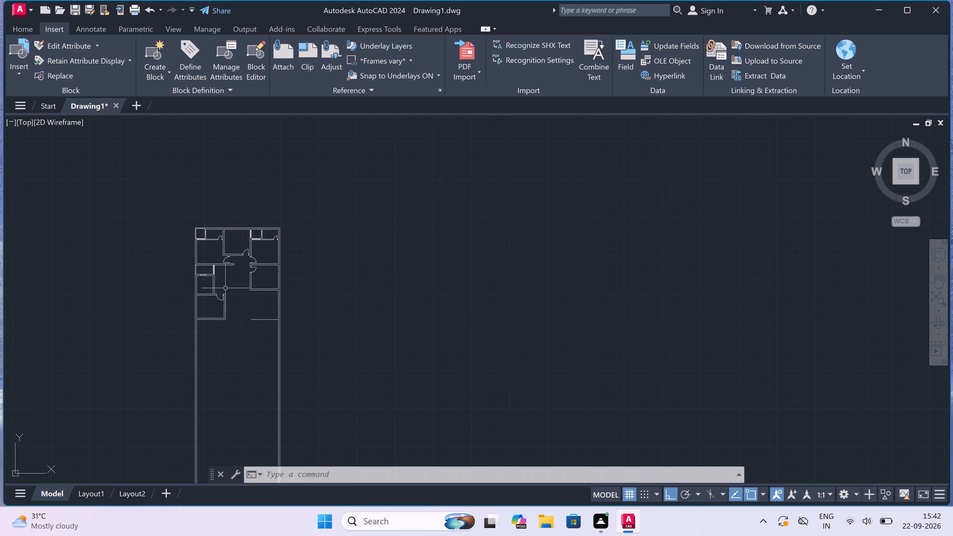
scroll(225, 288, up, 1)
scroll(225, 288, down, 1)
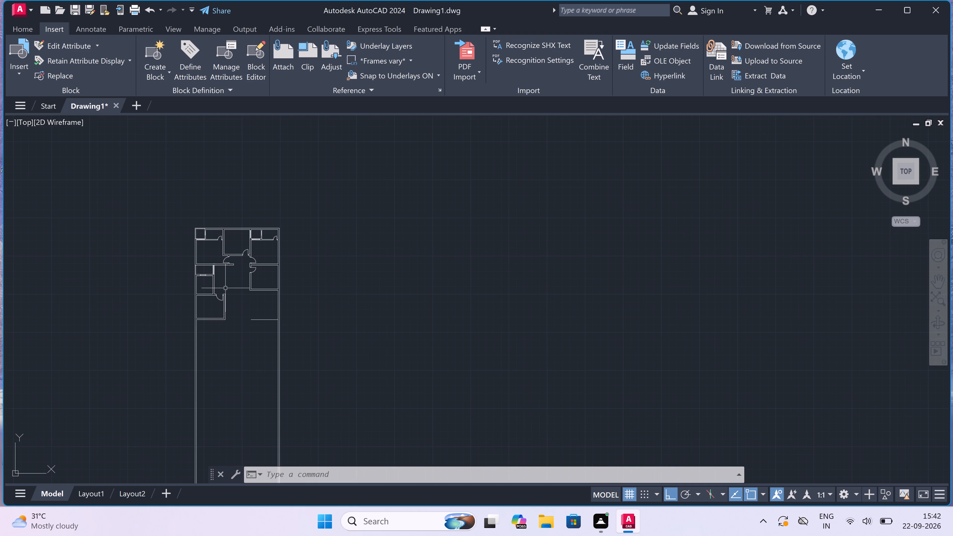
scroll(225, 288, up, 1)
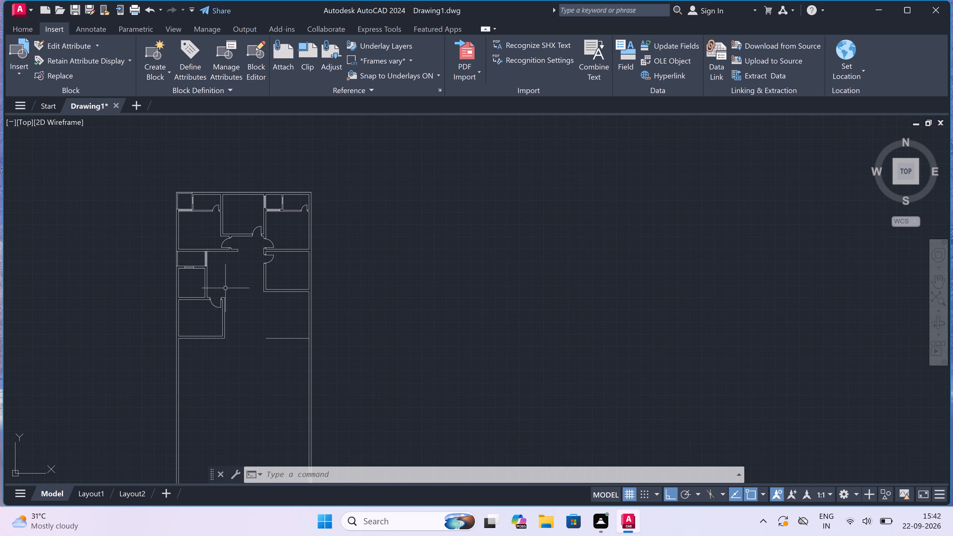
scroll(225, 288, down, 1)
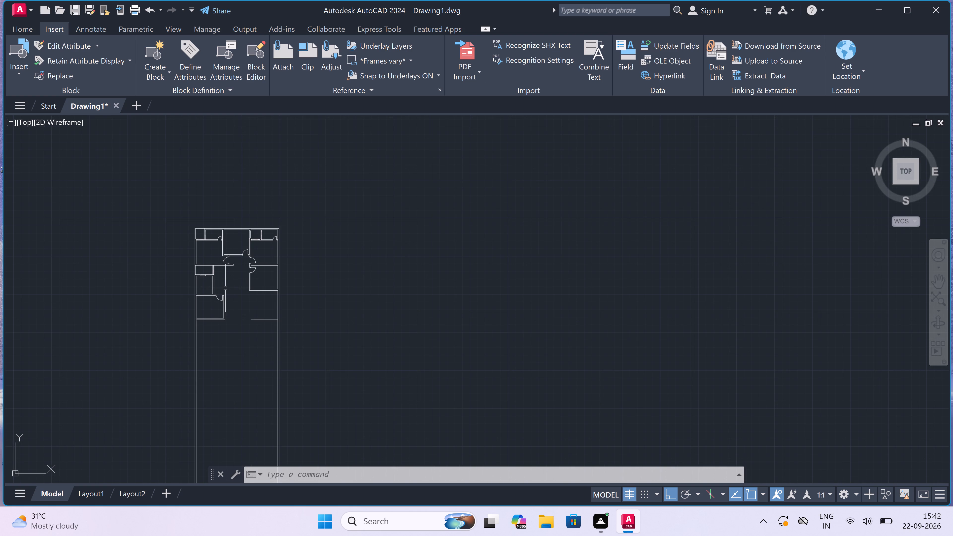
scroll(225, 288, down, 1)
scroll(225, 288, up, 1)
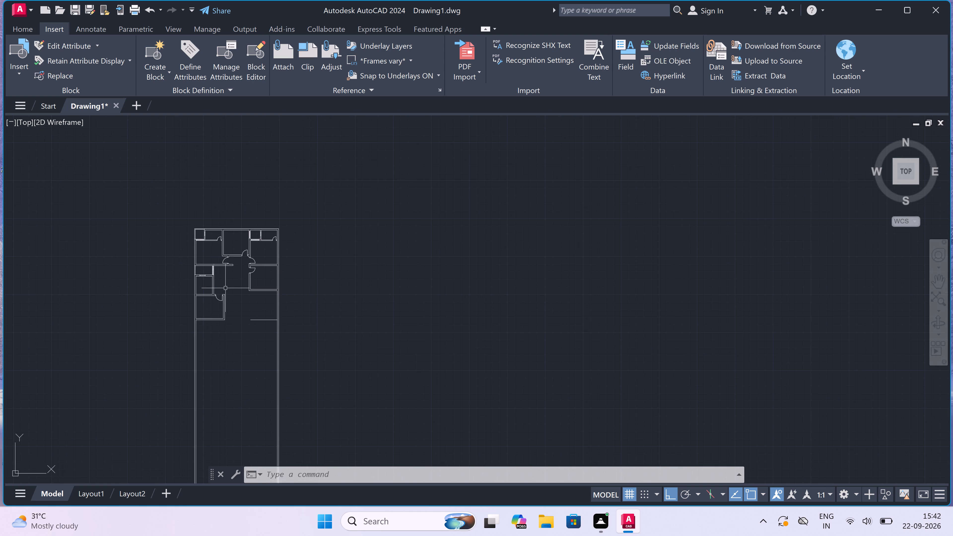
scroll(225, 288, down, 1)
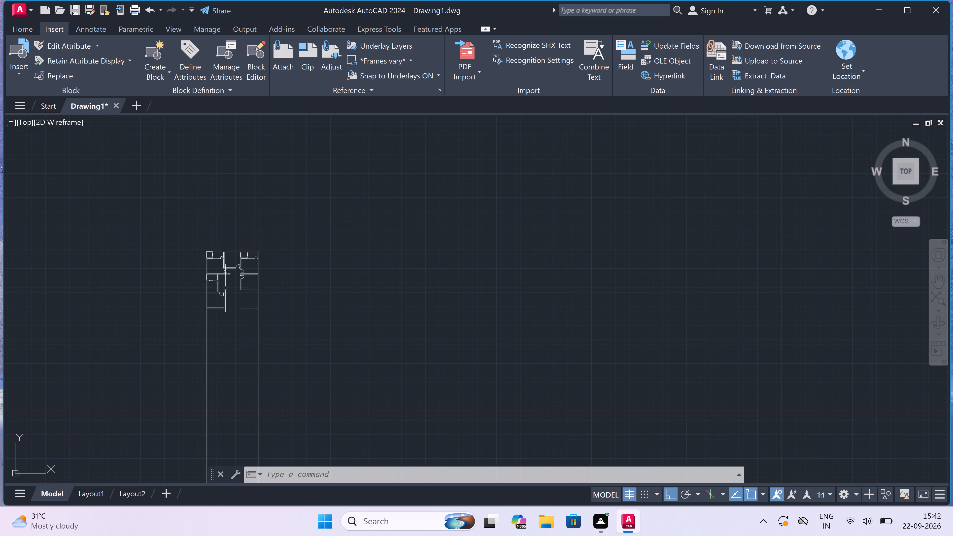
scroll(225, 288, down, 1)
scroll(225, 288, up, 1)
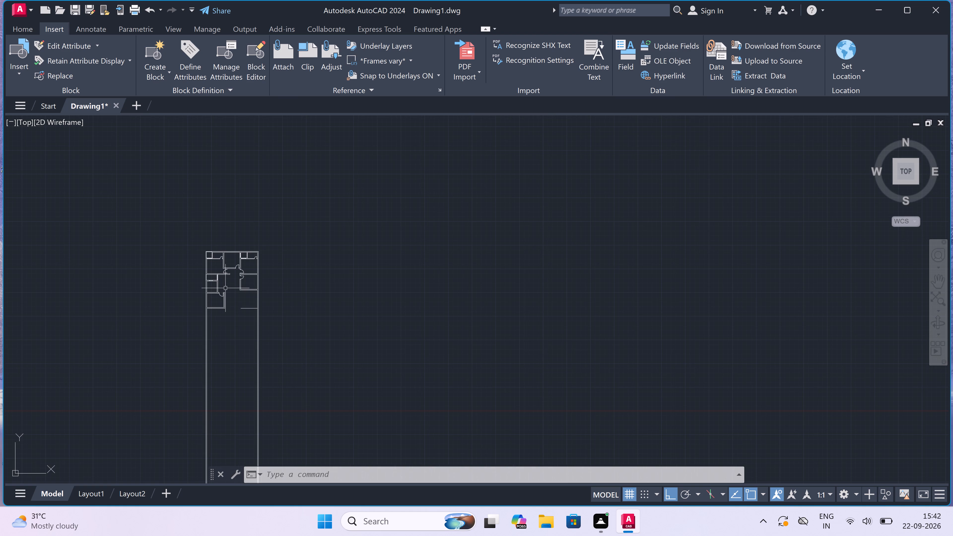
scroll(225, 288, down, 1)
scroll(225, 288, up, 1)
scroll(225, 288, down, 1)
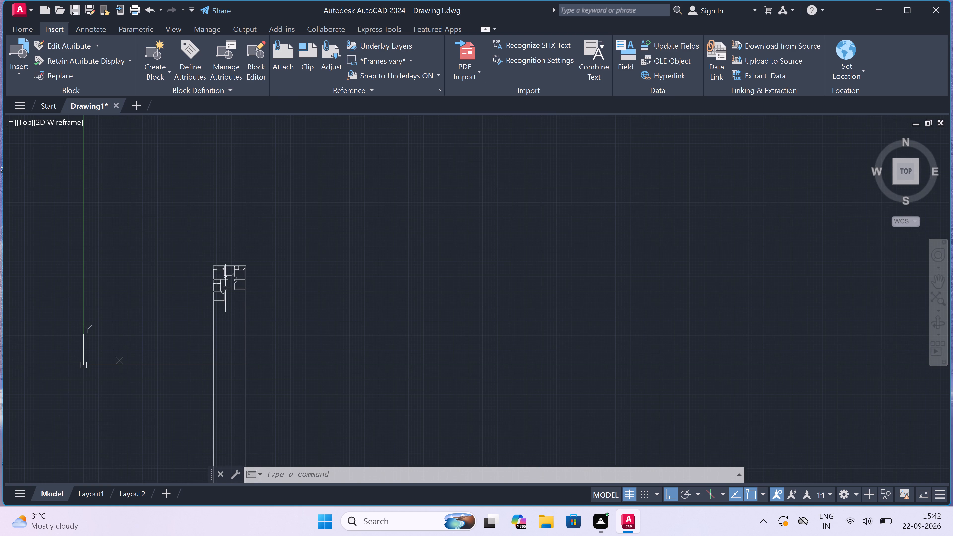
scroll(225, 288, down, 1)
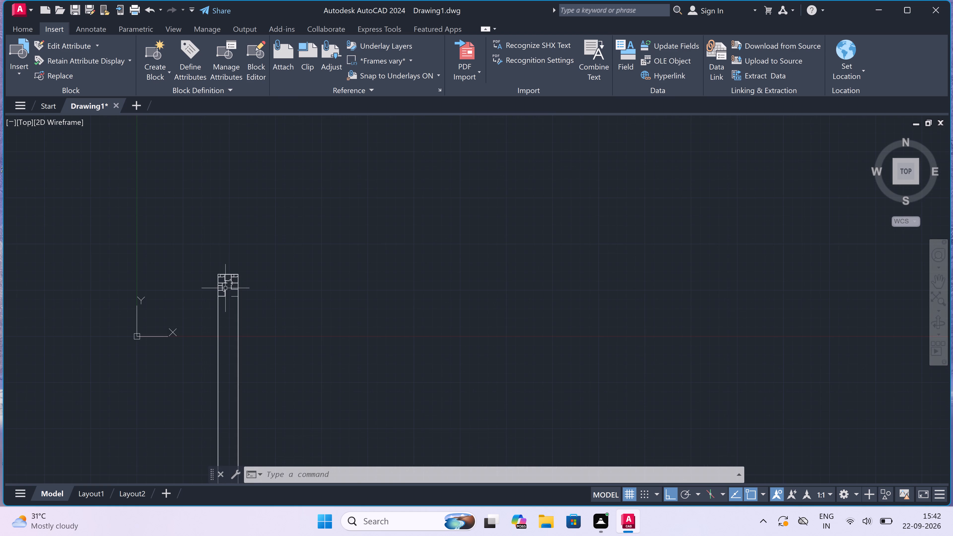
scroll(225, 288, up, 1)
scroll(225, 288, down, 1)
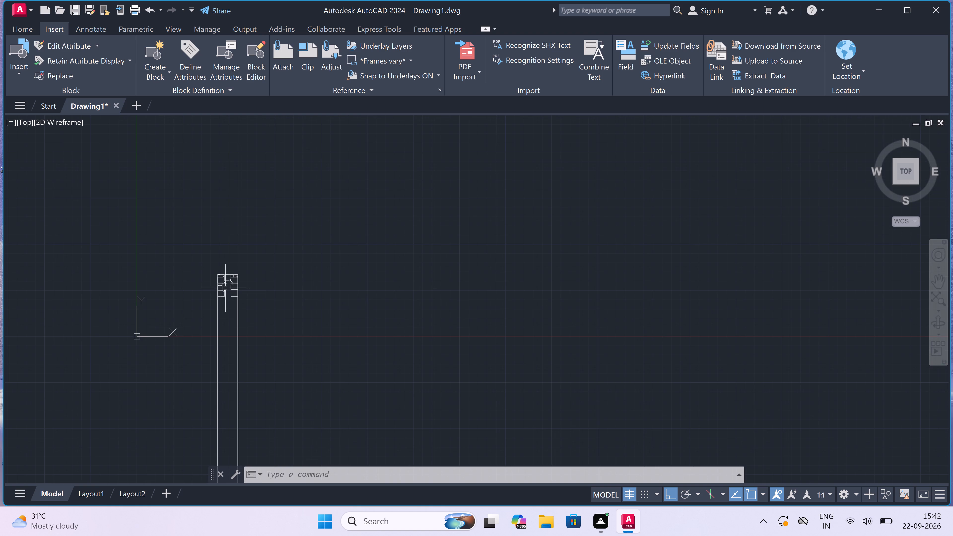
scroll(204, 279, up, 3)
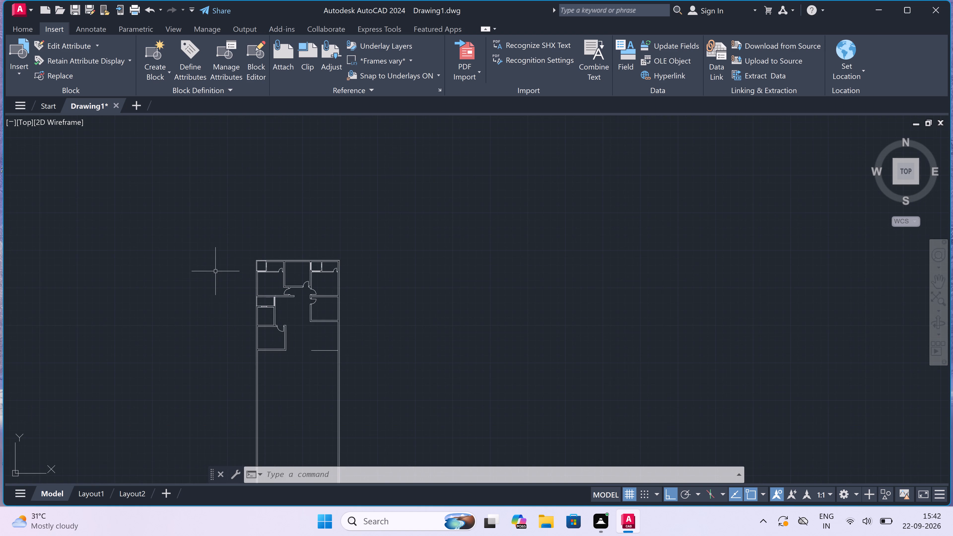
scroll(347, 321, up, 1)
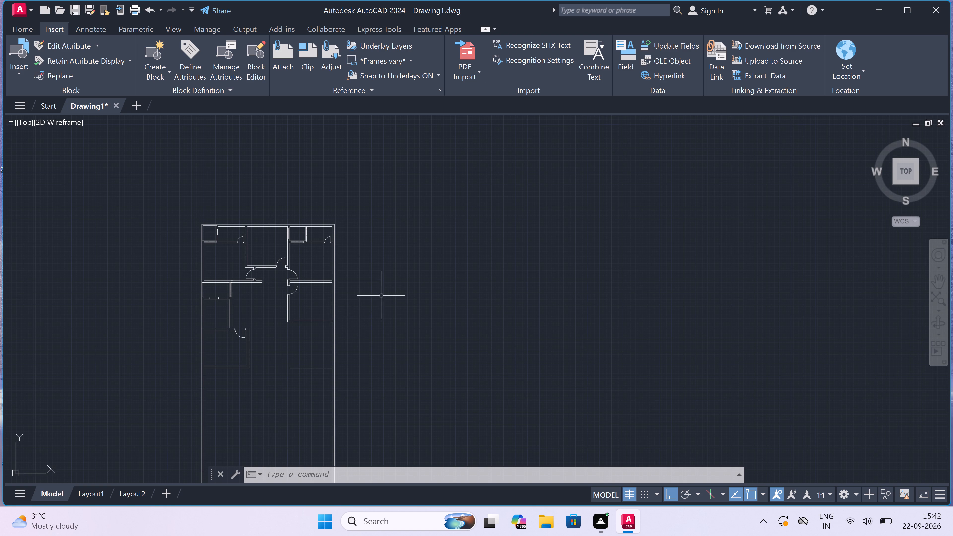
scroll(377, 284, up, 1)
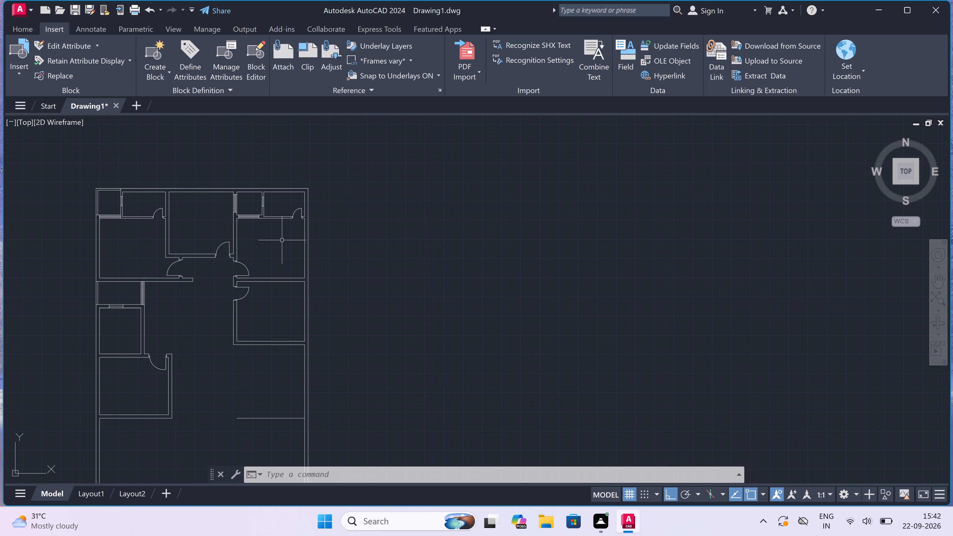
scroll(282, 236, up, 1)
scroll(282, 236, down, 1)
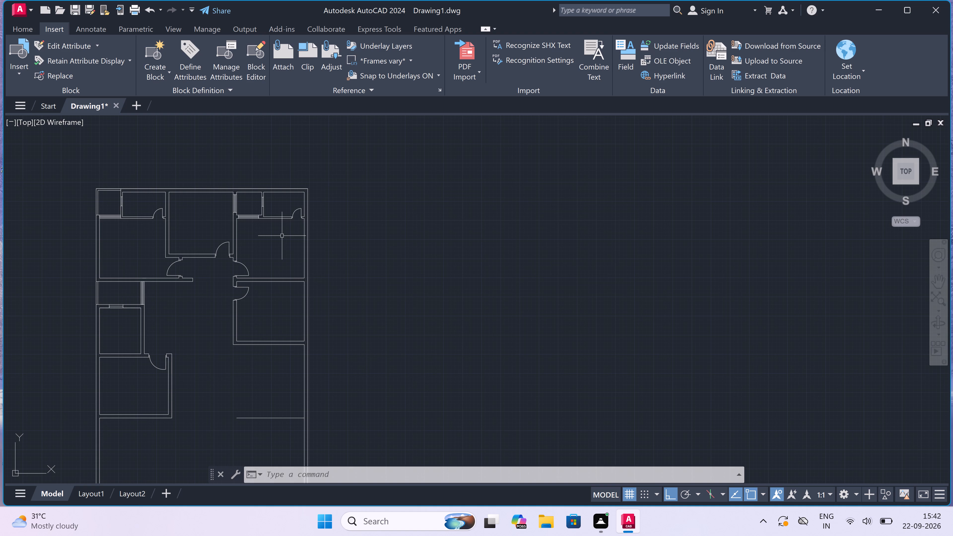
Examine the small rooms, doors and windows along the floor plan's north wall and their junctions with the central passage.
scroll(282, 236, down, 2)
scroll(282, 235, up, 1)
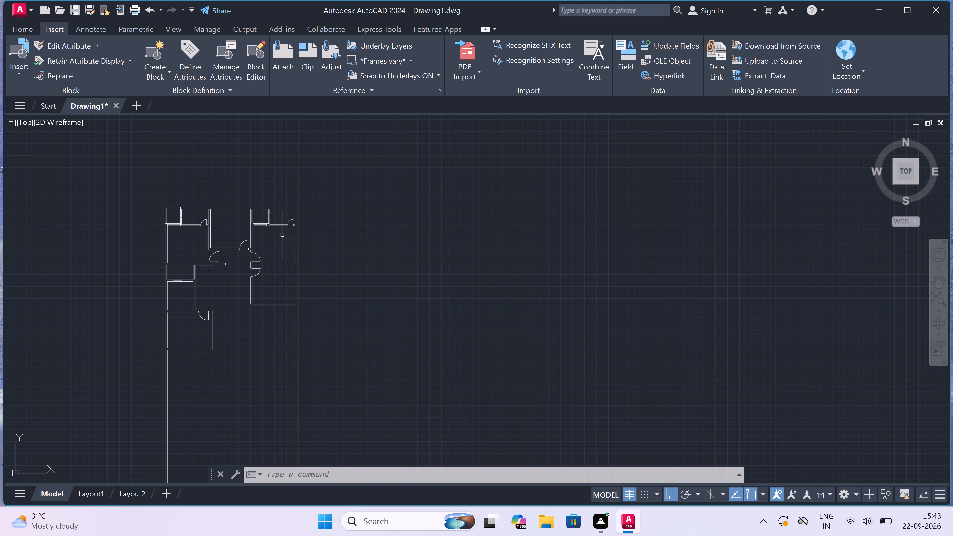
scroll(282, 235, up, 3)
scroll(282, 235, down, 4)
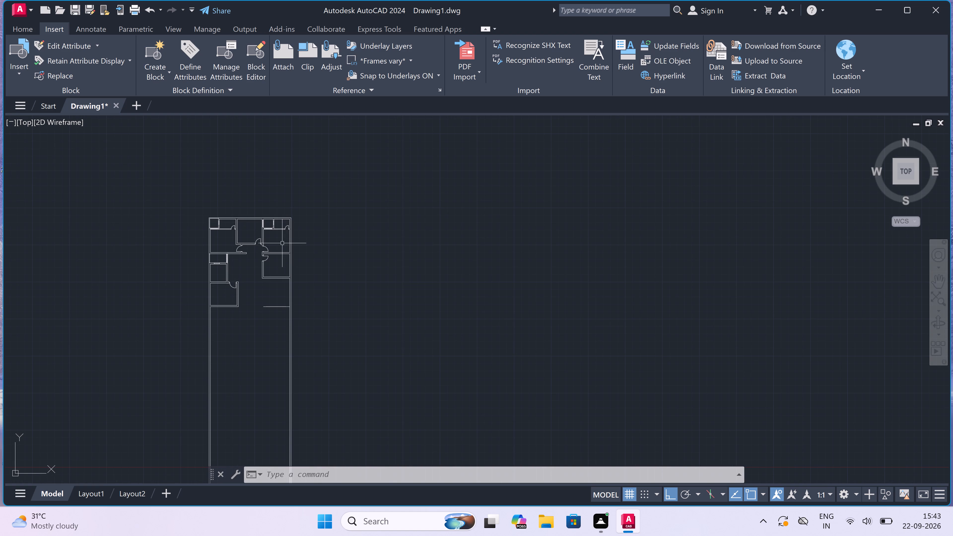
scroll(289, 275, up, 1)
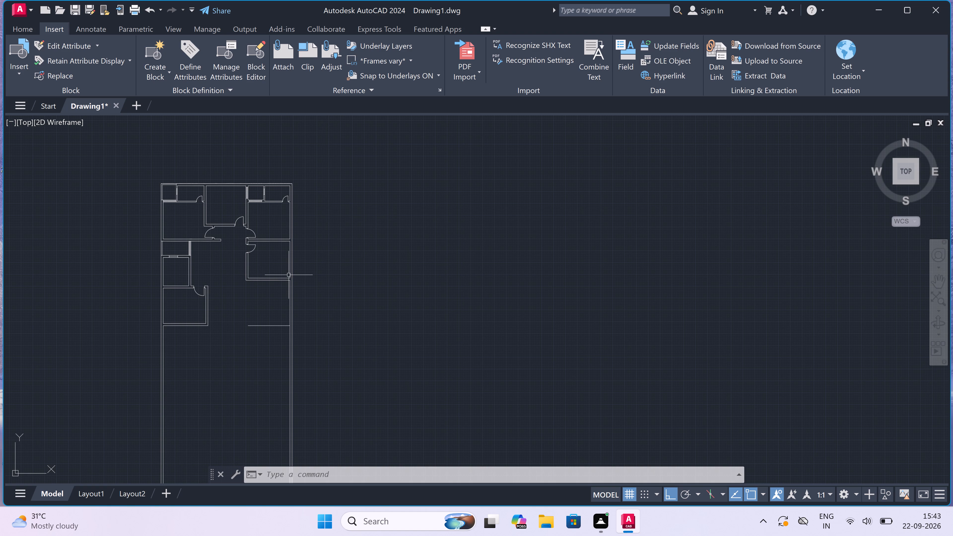
scroll(289, 275, up, 1)
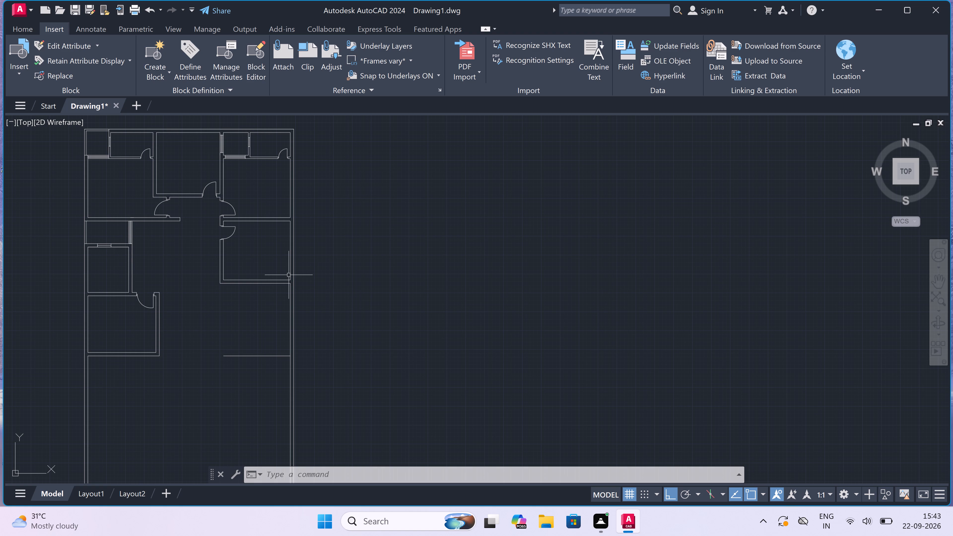
middle_drag(105, 237, 181, 350)
scroll(212, 270, up, 3)
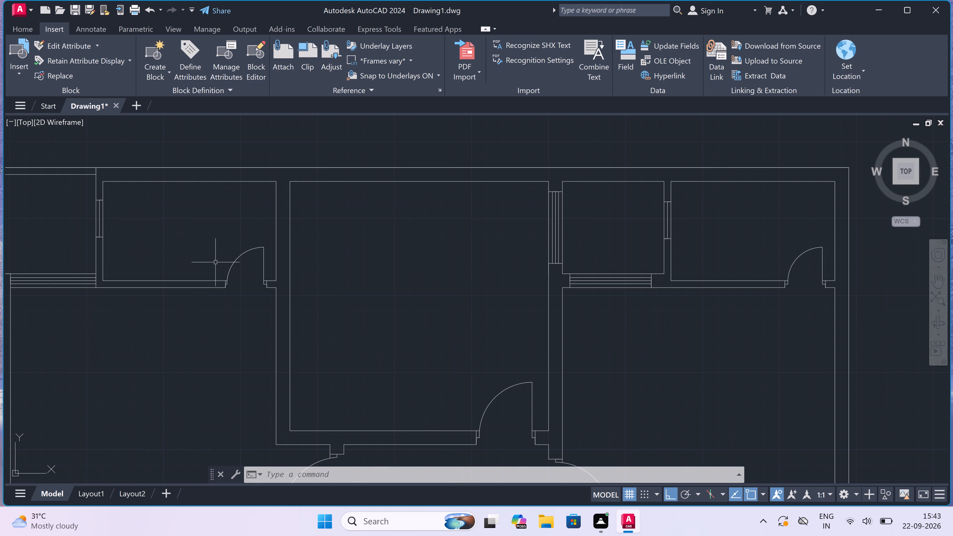
scroll(215, 262, down, 2)
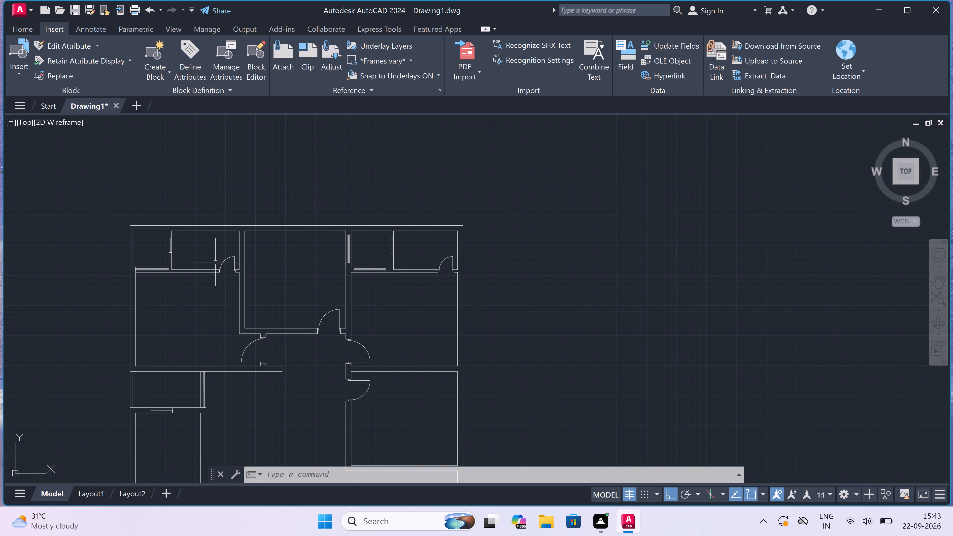
scroll(215, 262, down, 1)
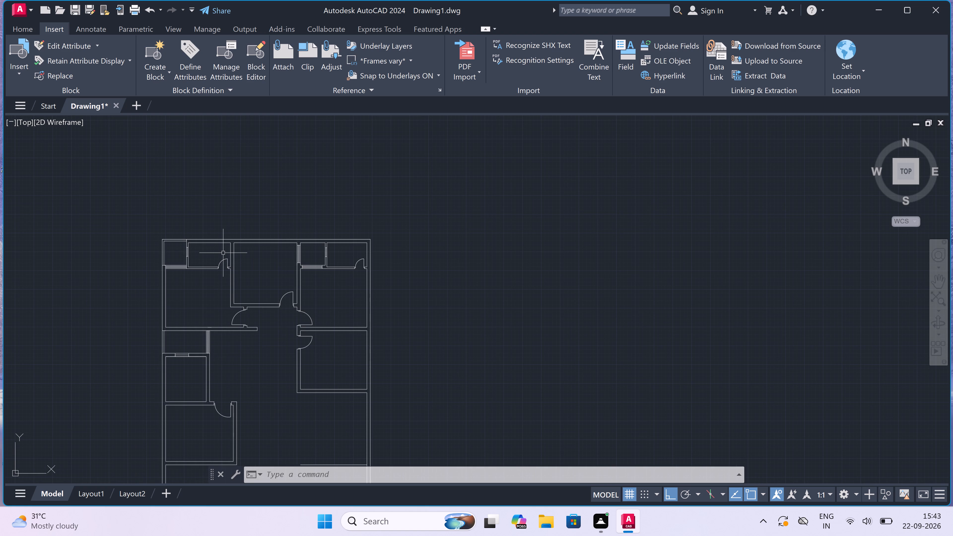
scroll(224, 252, up, 2)
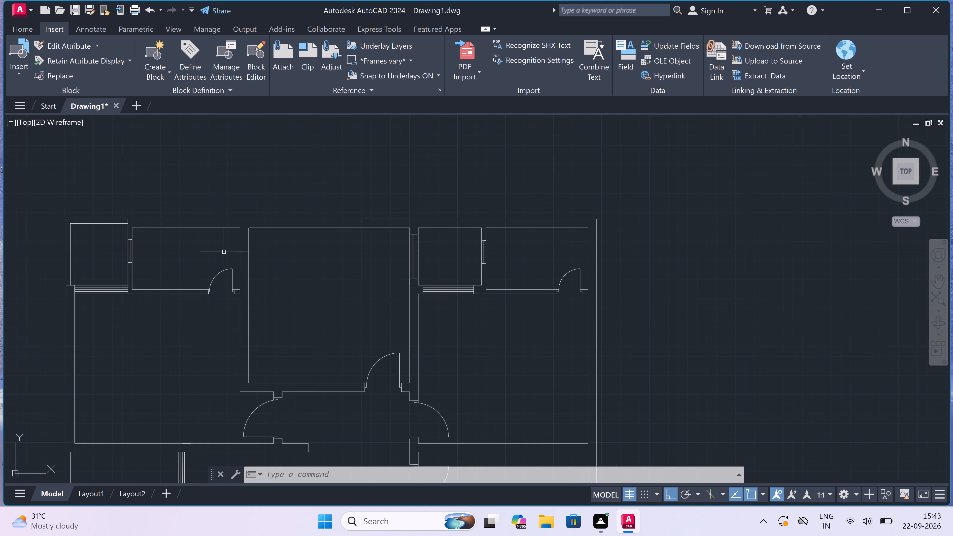
scroll(224, 252, down, 1)
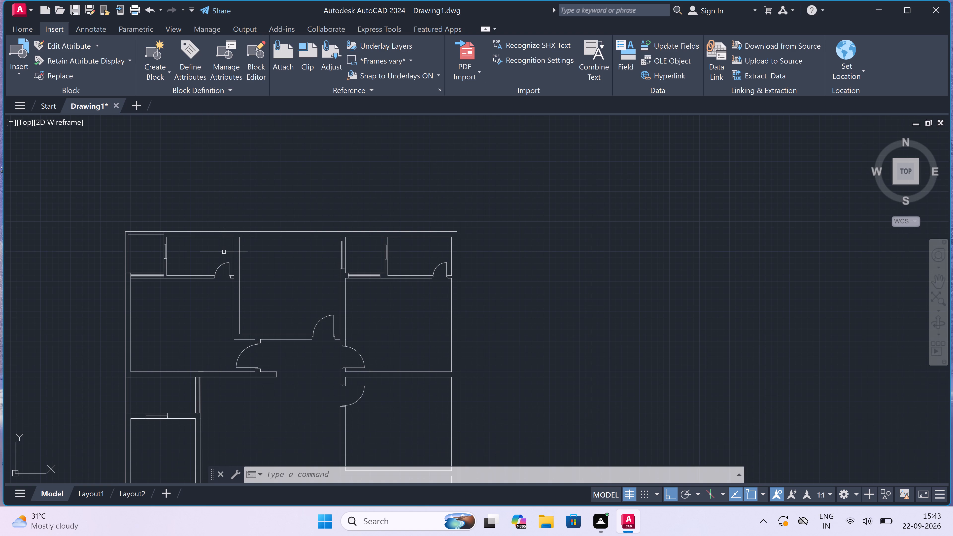
scroll(224, 252, up, 1)
scroll(224, 252, down, 1)
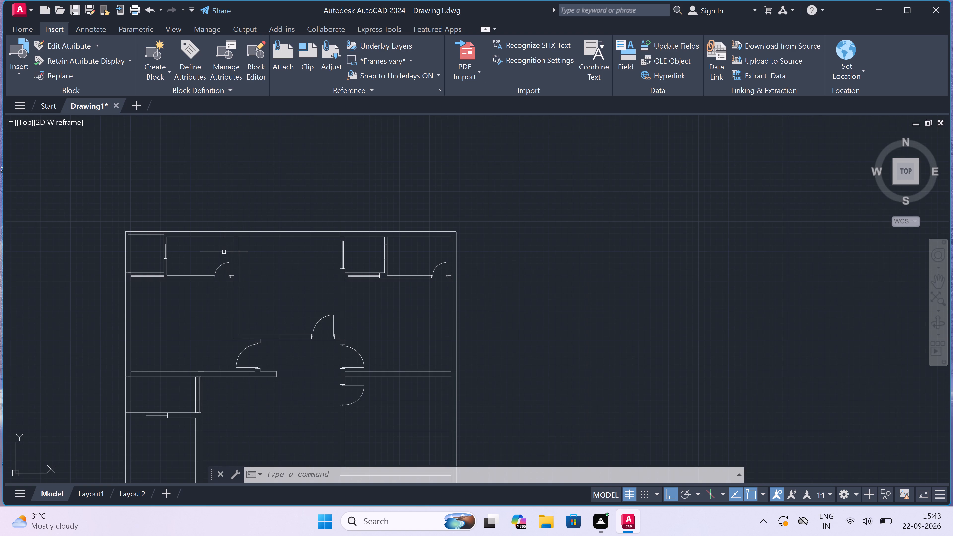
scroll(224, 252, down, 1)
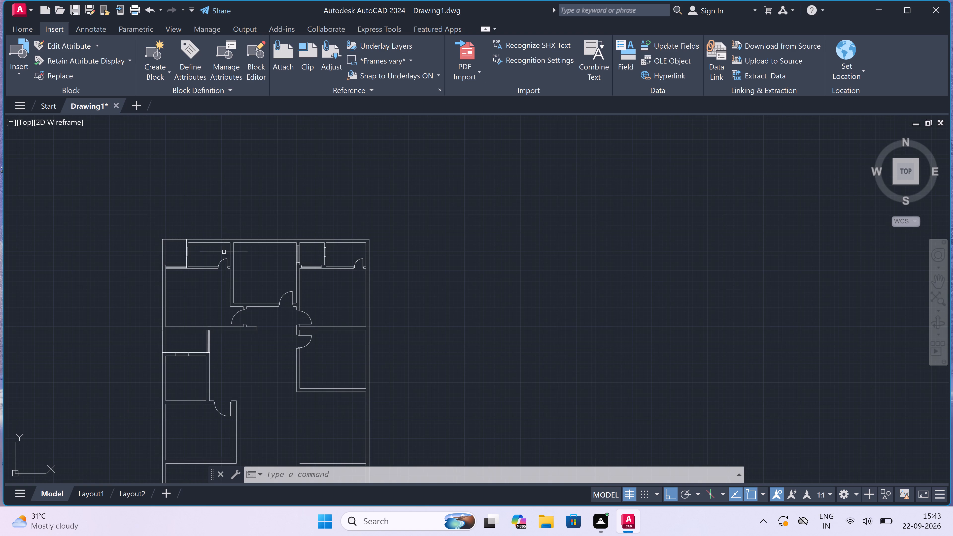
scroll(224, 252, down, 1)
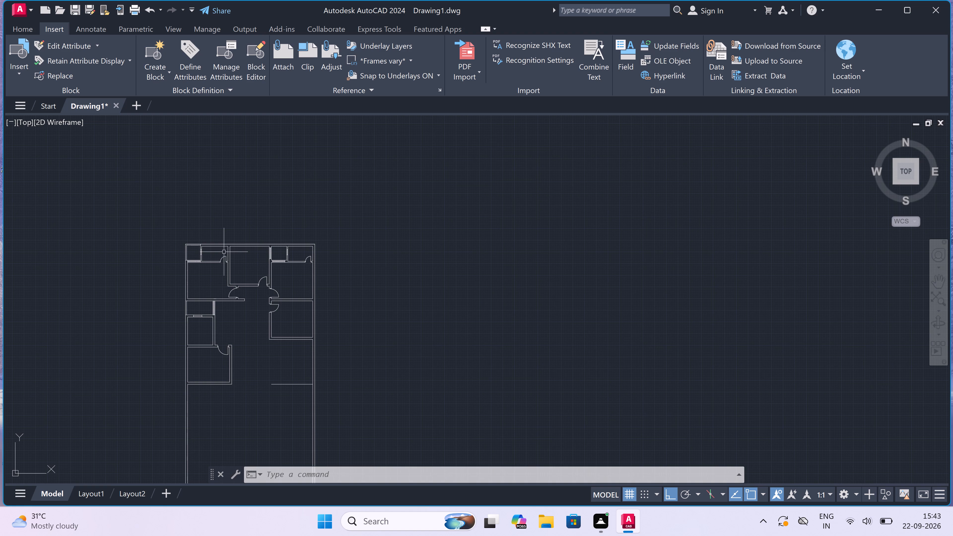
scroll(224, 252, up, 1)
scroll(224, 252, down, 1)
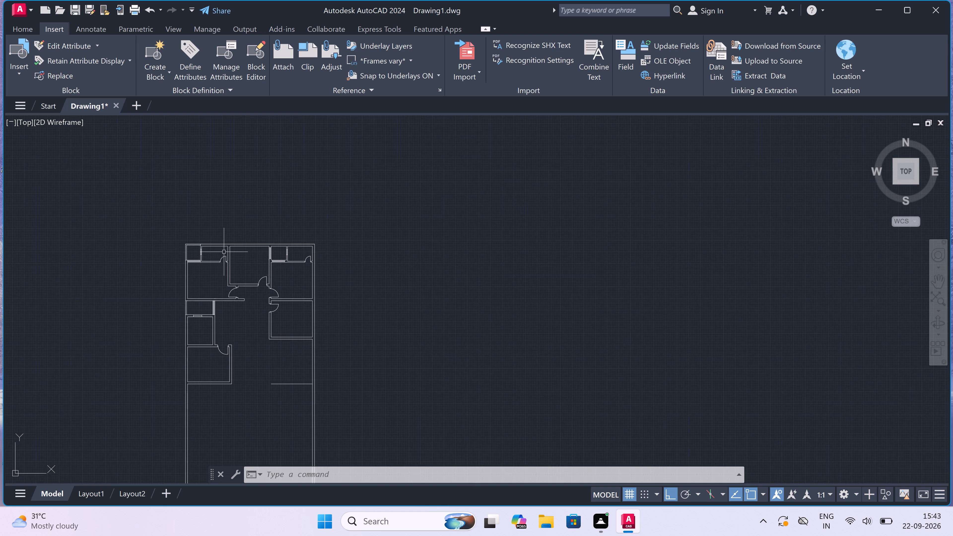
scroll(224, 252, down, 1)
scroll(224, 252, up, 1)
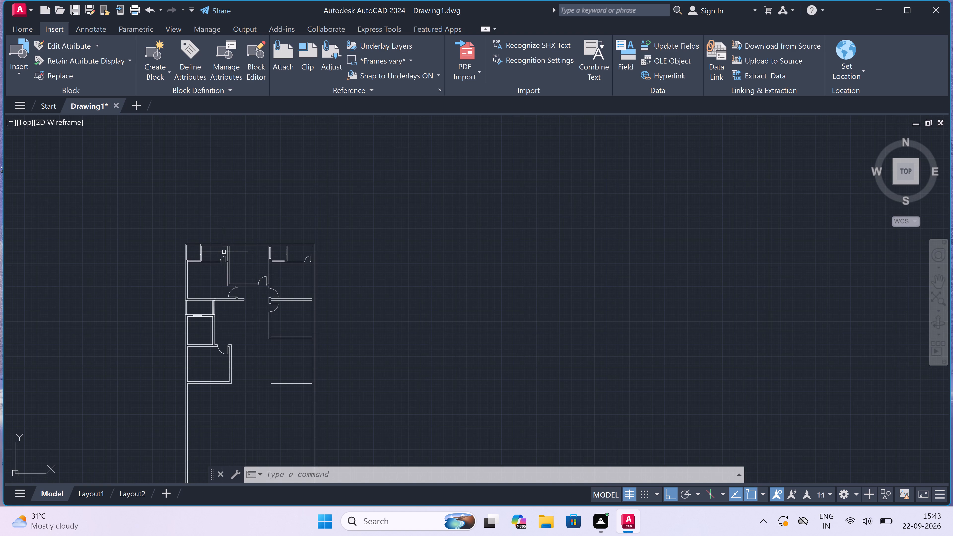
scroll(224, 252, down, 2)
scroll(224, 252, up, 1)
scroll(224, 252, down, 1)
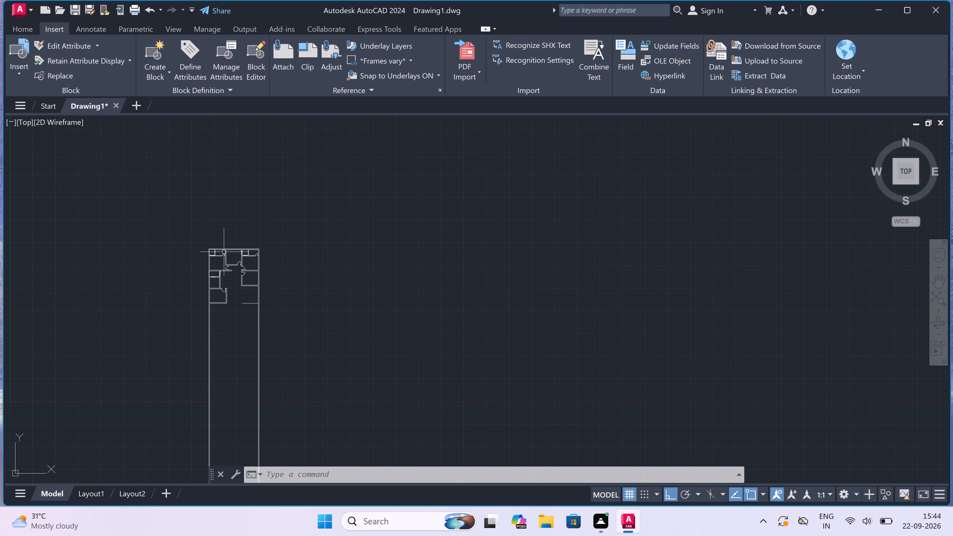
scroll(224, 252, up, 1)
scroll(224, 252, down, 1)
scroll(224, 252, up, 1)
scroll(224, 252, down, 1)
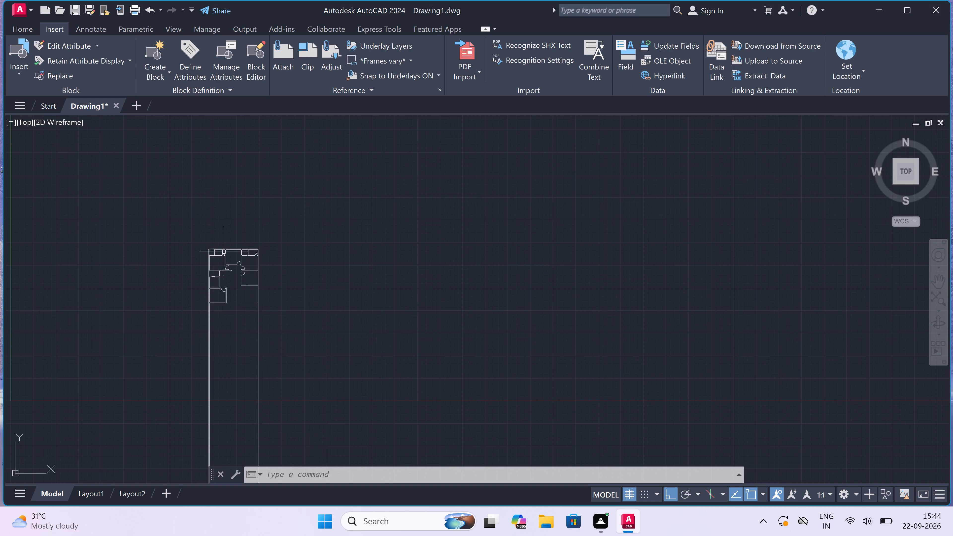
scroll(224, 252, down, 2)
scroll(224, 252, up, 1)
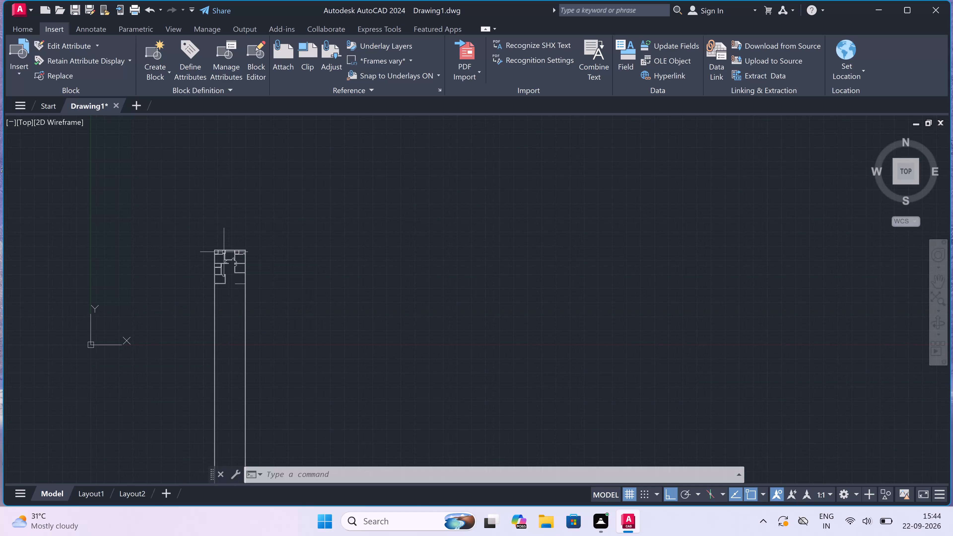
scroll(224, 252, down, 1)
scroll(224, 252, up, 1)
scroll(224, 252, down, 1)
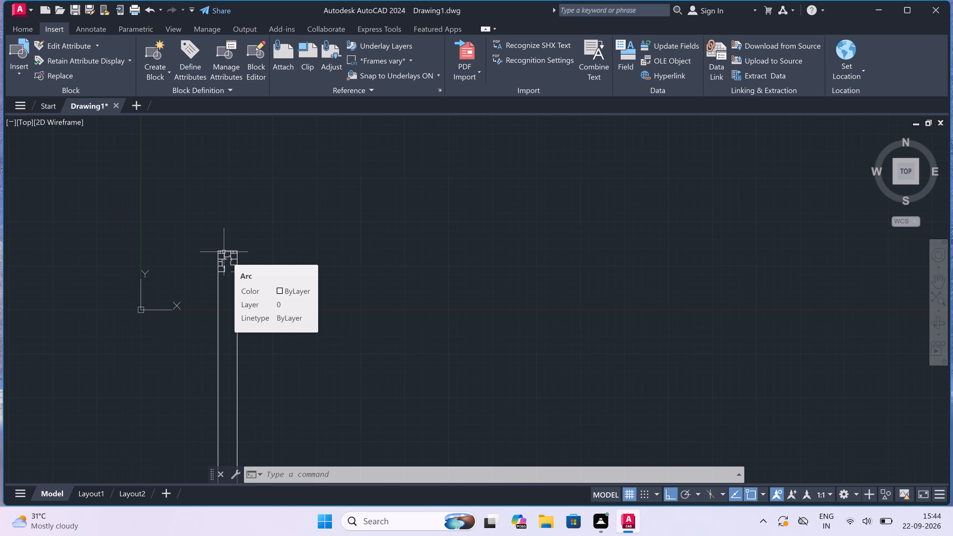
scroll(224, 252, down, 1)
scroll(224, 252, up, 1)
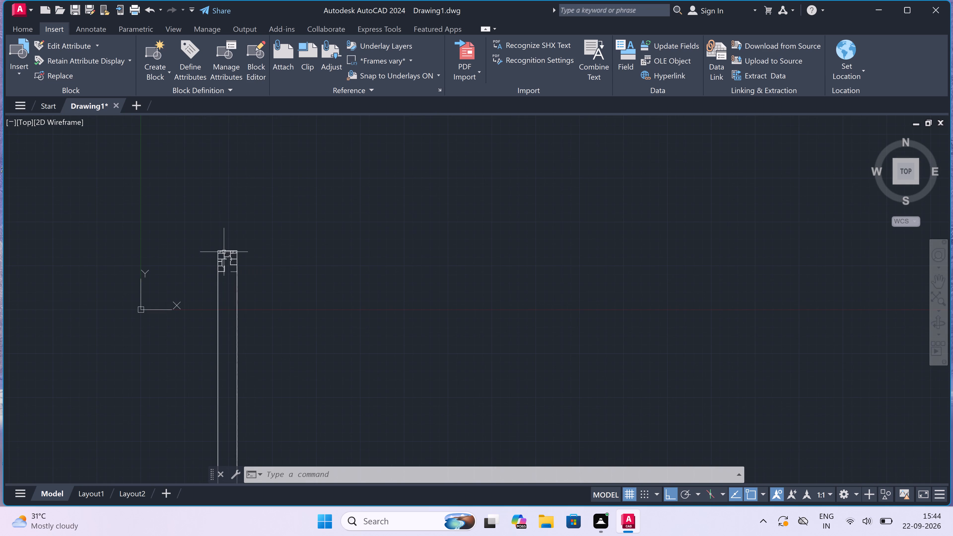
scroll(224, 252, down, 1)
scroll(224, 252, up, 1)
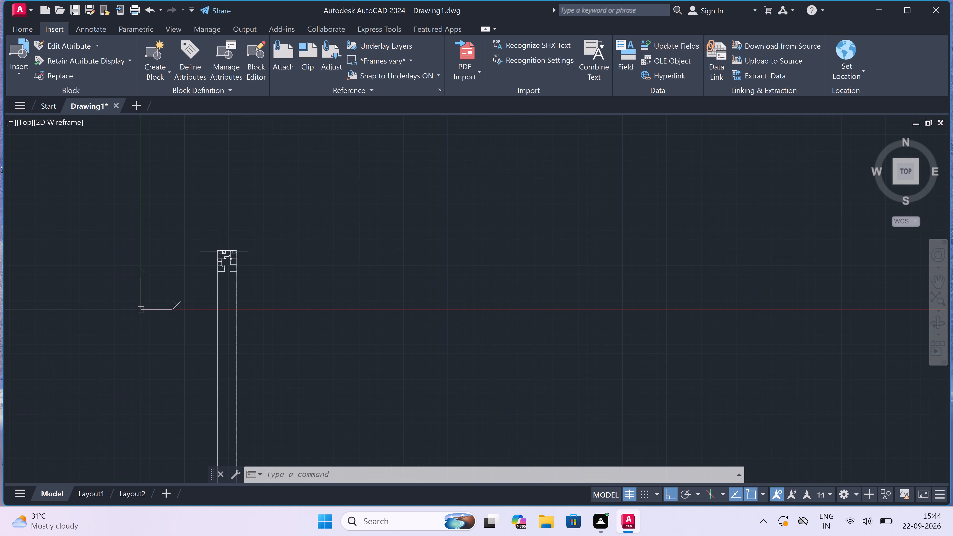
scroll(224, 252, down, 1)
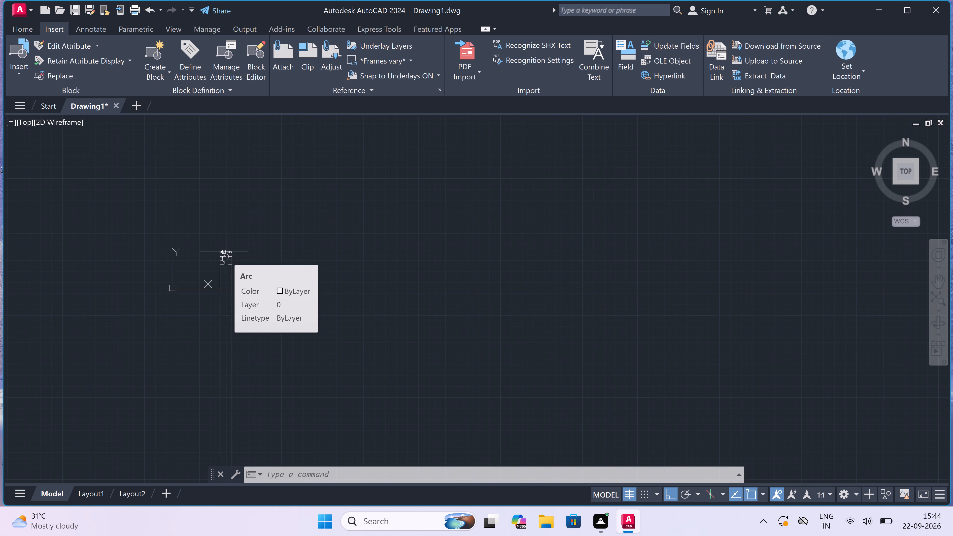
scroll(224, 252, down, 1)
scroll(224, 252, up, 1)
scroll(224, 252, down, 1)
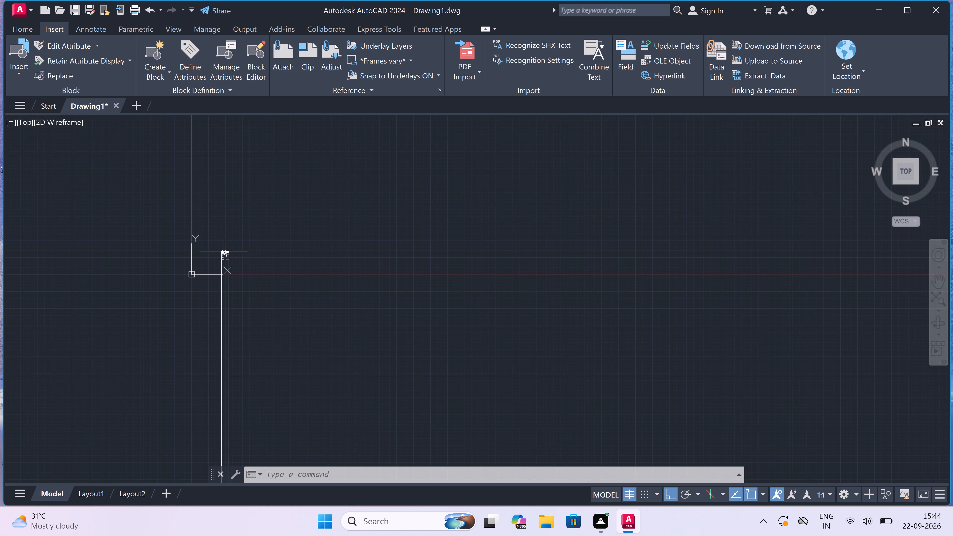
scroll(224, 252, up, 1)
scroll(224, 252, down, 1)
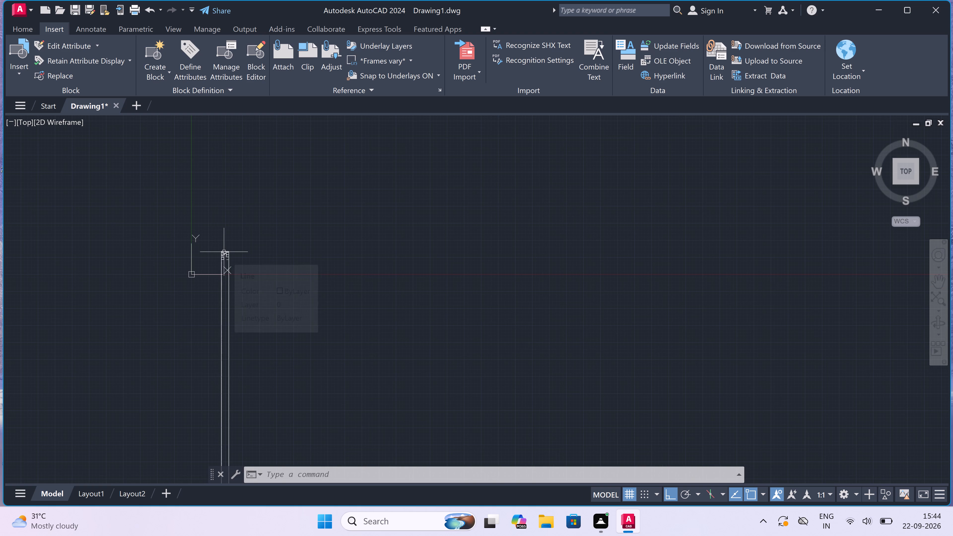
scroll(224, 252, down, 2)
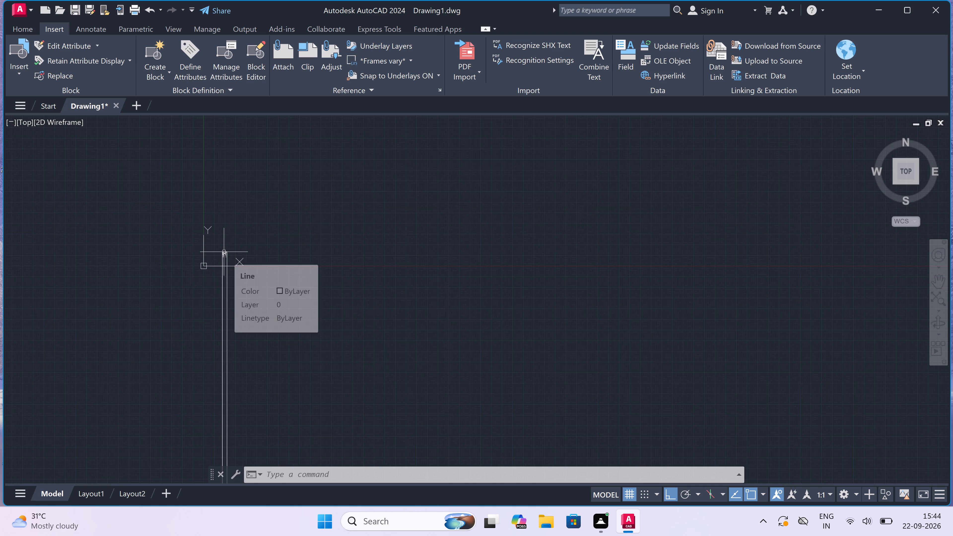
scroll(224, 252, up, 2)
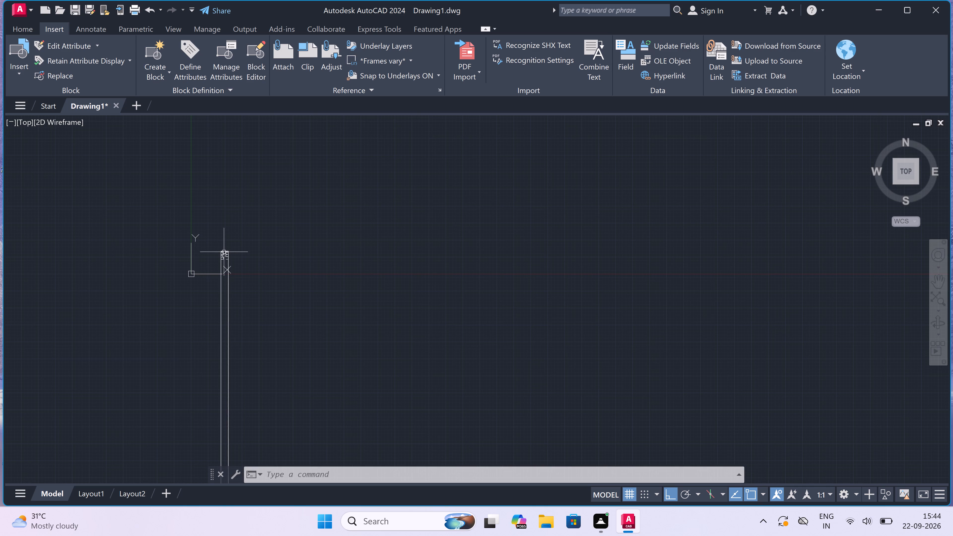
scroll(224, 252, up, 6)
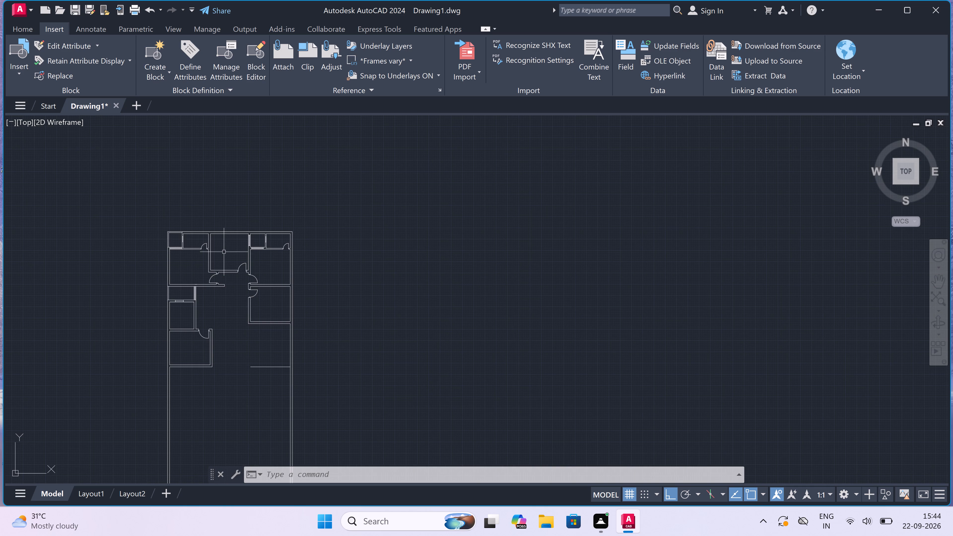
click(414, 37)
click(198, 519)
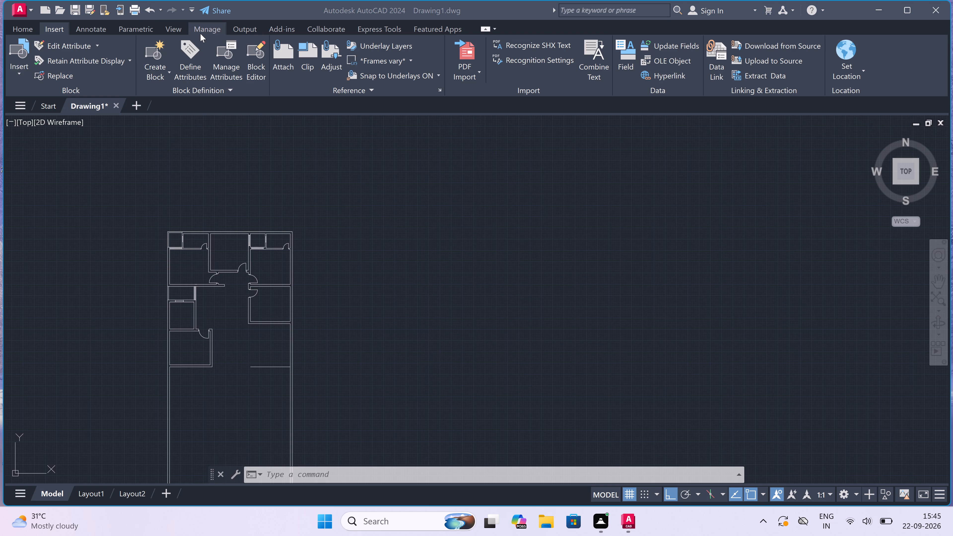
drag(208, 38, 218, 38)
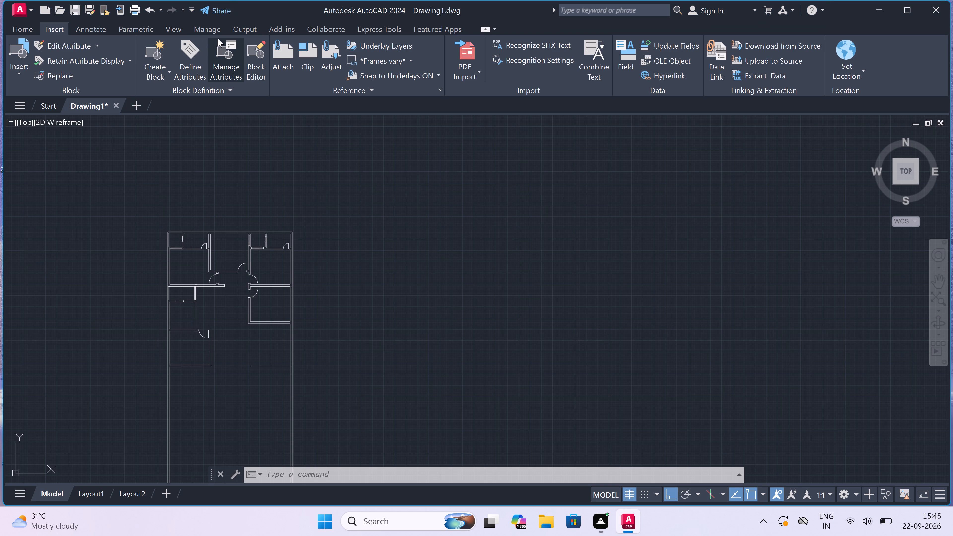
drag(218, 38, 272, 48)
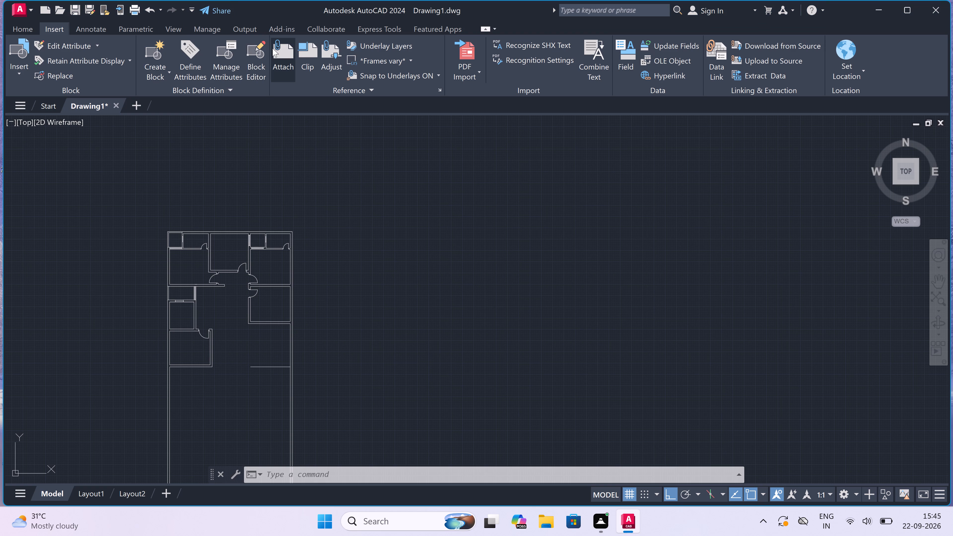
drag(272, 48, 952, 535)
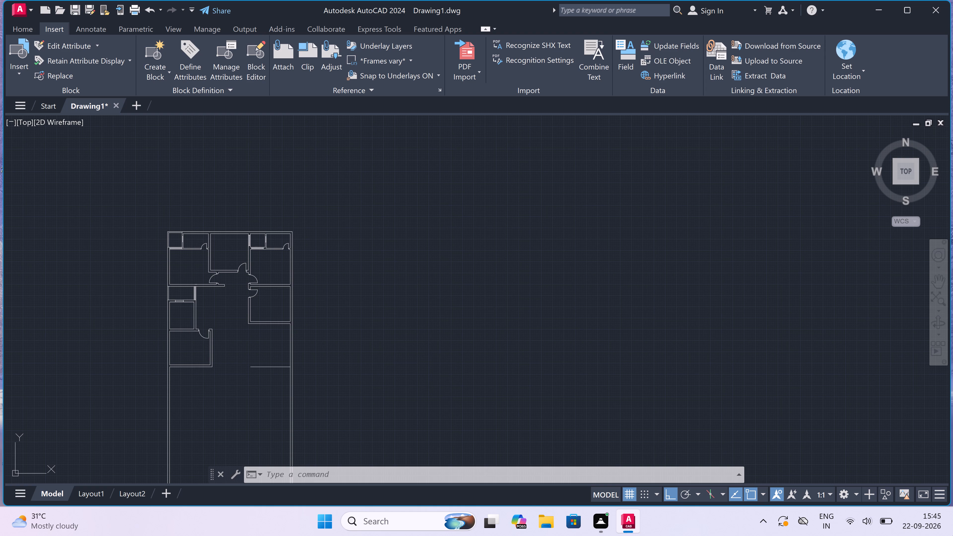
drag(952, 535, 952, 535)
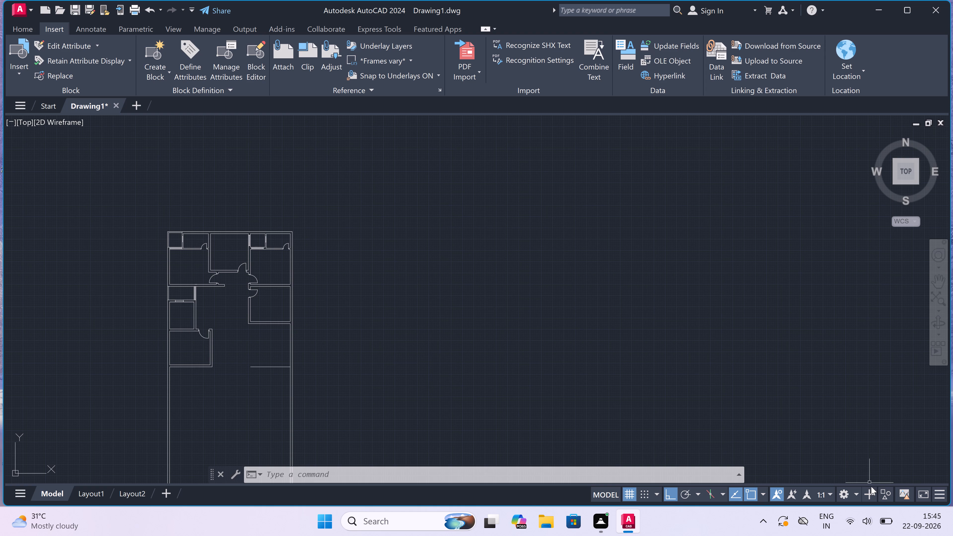
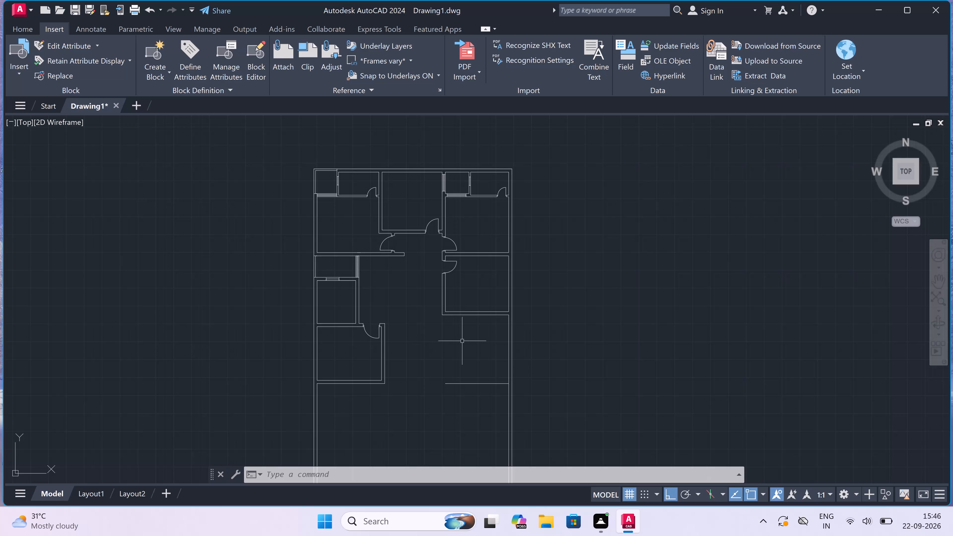
Offset the outer east wall line of the lower-left room 7'6" east into the open hall.
scroll(463, 340, up, 1)
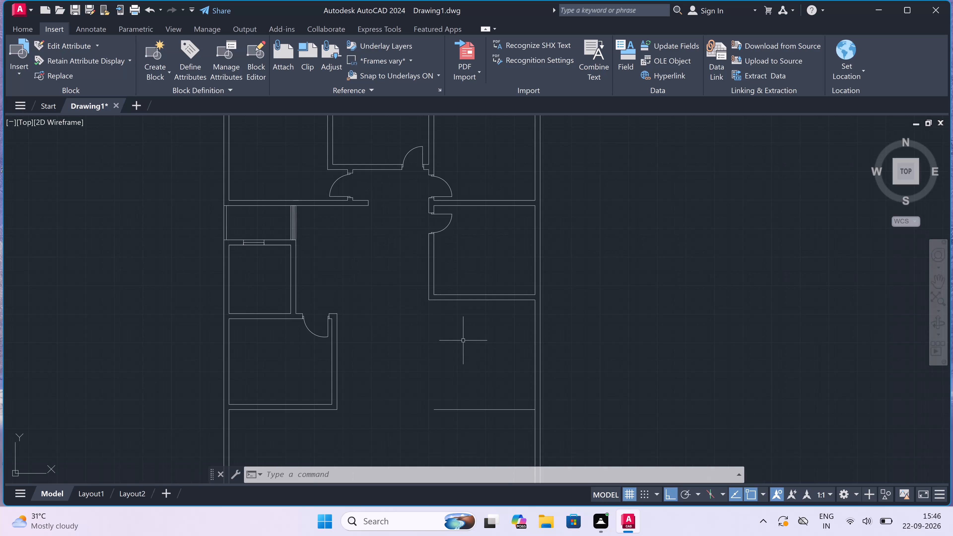
scroll(463, 340, down, 1)
scroll(463, 340, up, 2)
scroll(444, 330, down, 1)
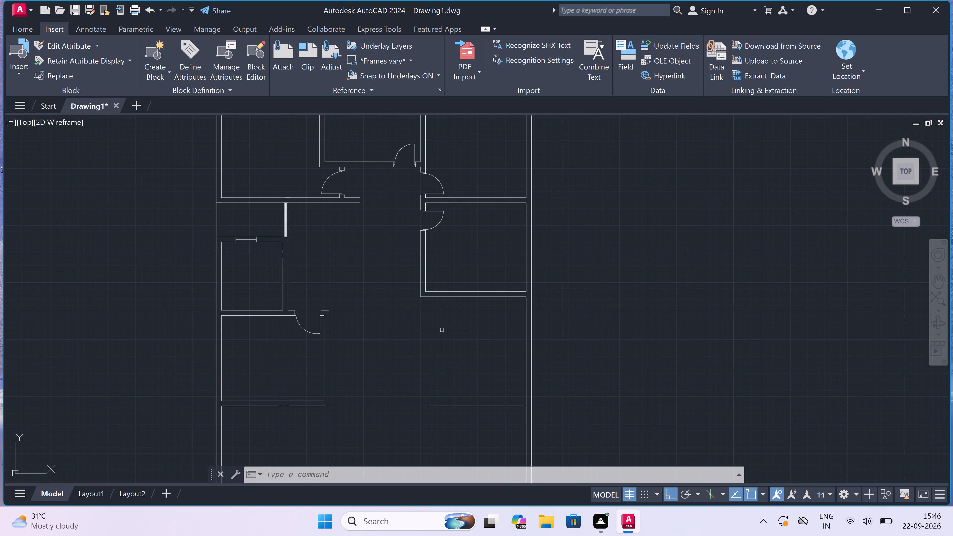
scroll(351, 345, up, 1)
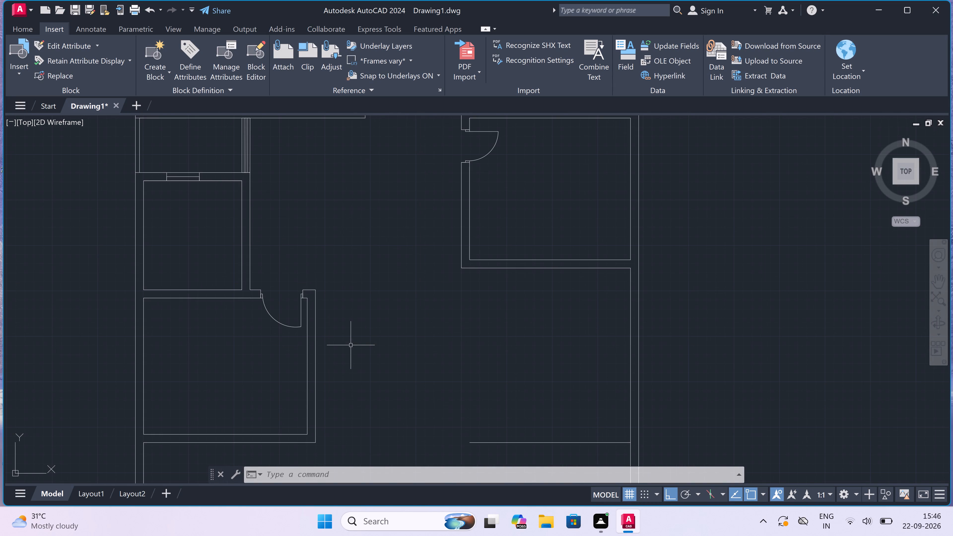
text(o)
key(space)
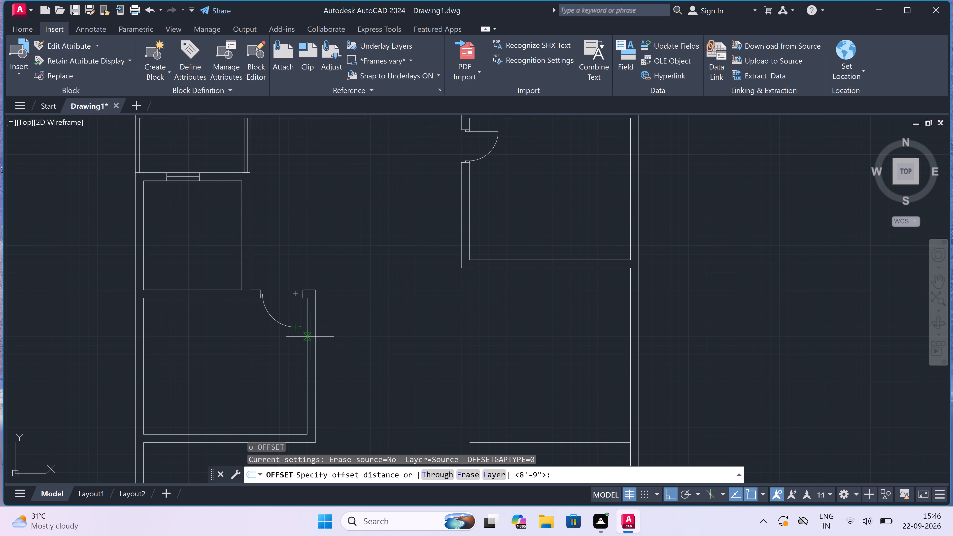
drag(314, 335, 321, 336)
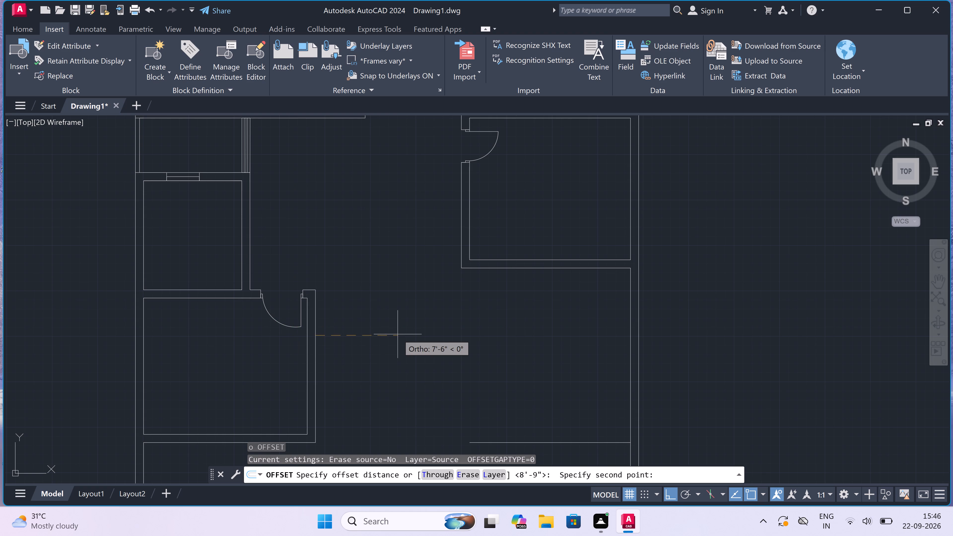
text(7')
key(6)
text(")
key(space)
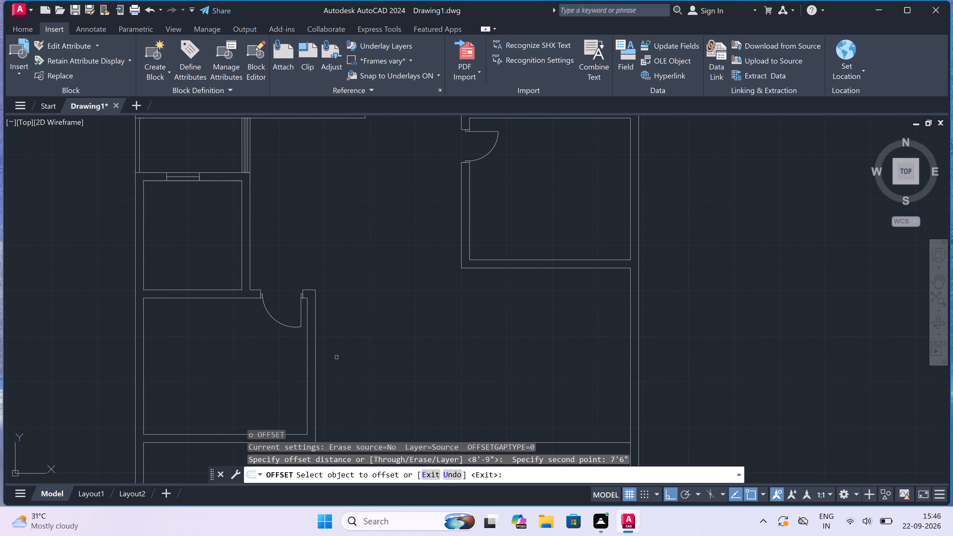
drag(316, 350, 337, 352)
click(392, 351)
key(Escape)
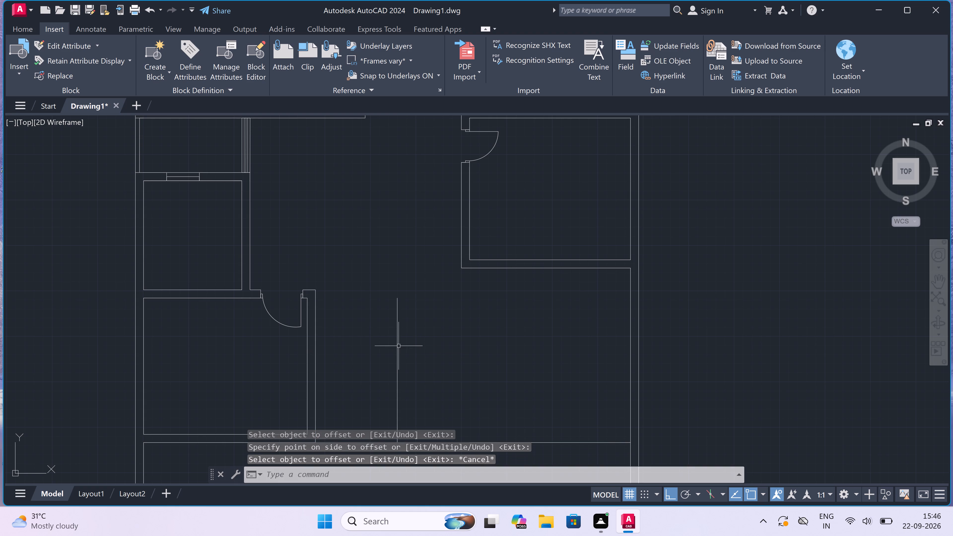
Offset the new vertical line 9" east to form the second face of the partition wall.
key(space)
click(394, 345)
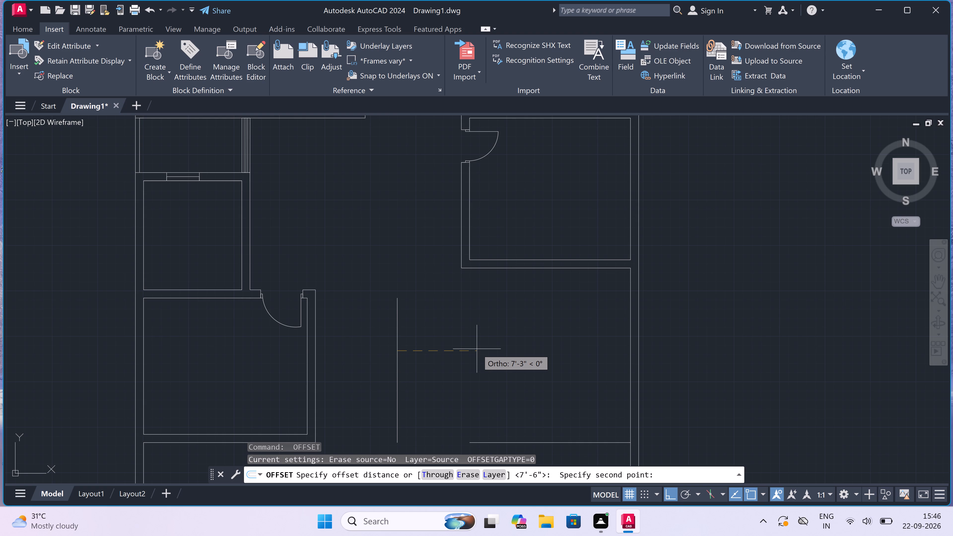
key(9)
text(")
key(space)
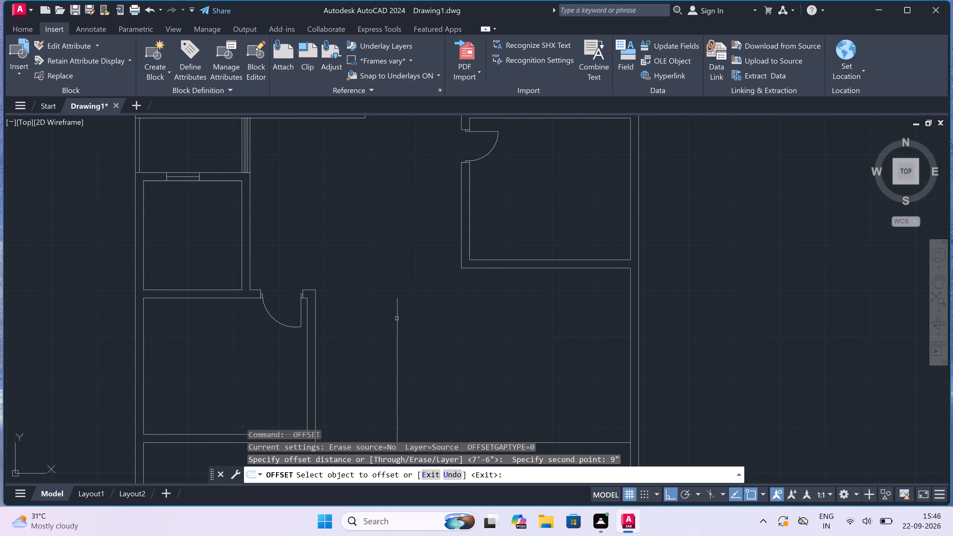
drag(397, 318, 403, 319)
click(421, 323)
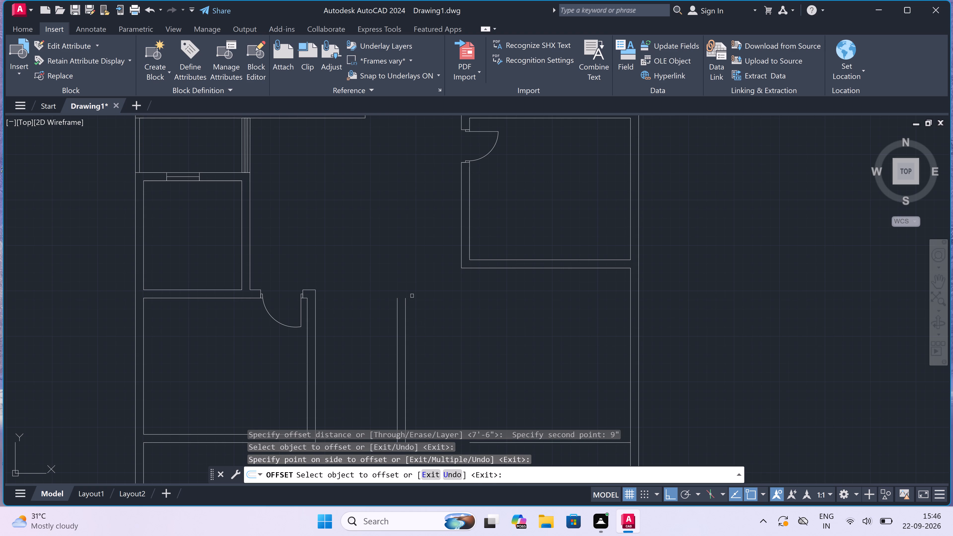
key(Escape)
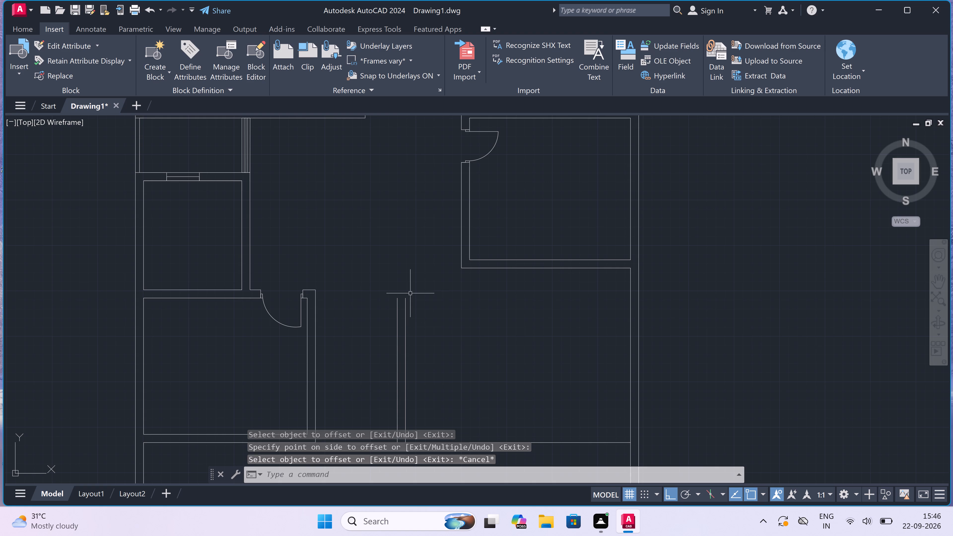
Delete the loose horizontal line between the new partition and the plan's east outer wall.
scroll(408, 286, down, 3)
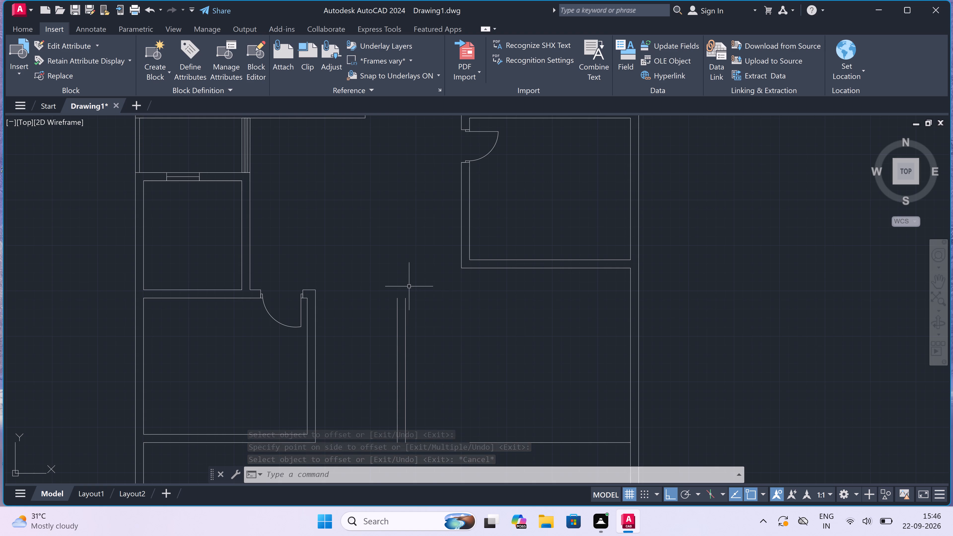
scroll(408, 286, down, 1)
scroll(406, 304, up, 4)
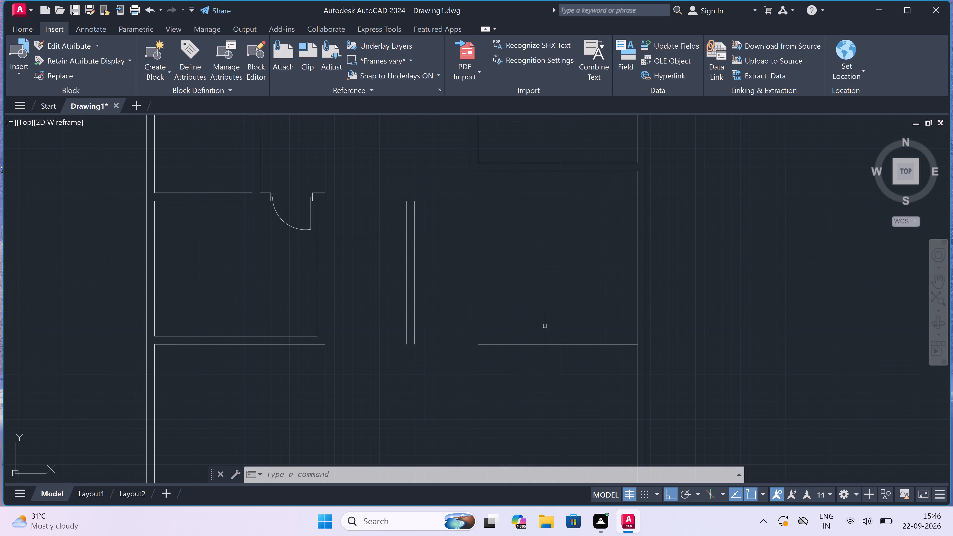
click(549, 309)
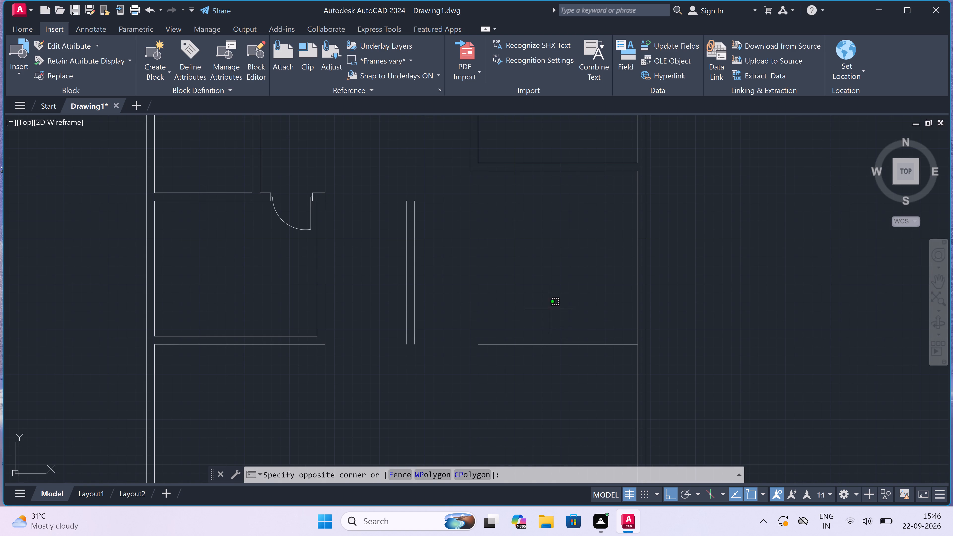
click(533, 356)
key(Delete)
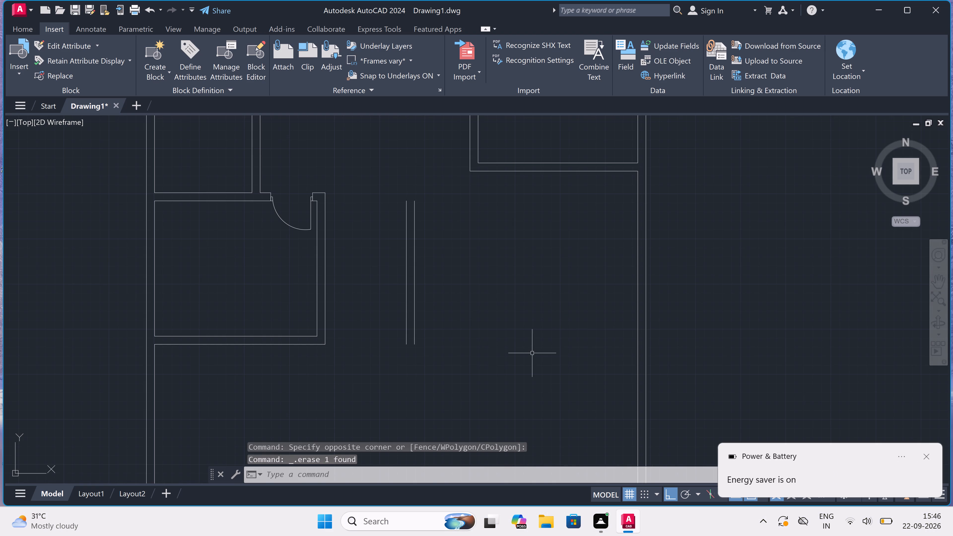
Draw a horizontal line from the lower-left room's outer southeast corner to the inner face of the east outer wall.
text(l)
key(space)
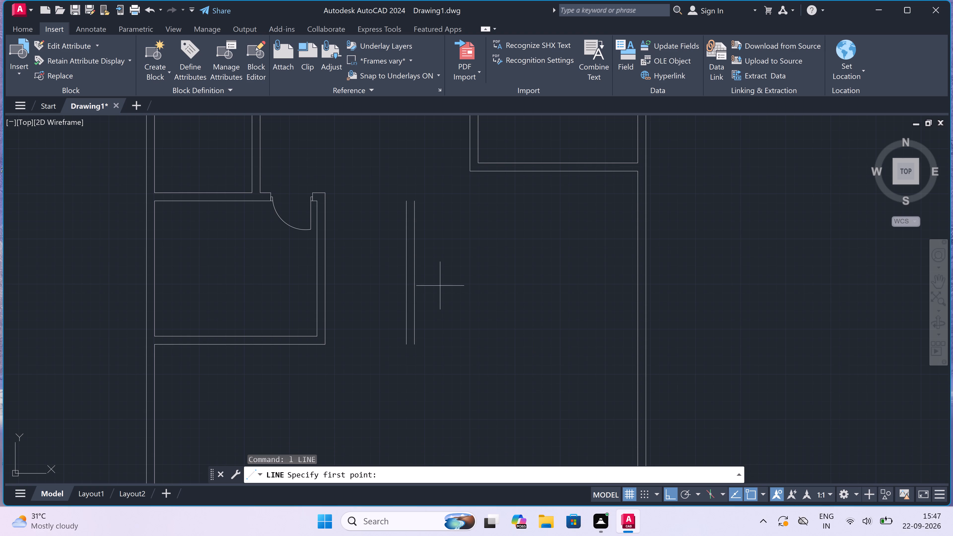
drag(323, 343, 323, 344)
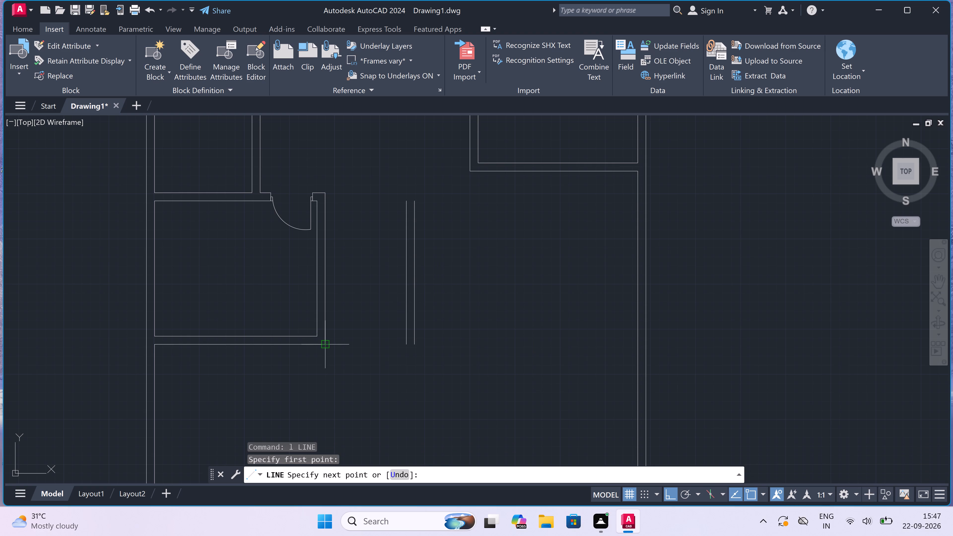
drag(323, 344, 334, 347)
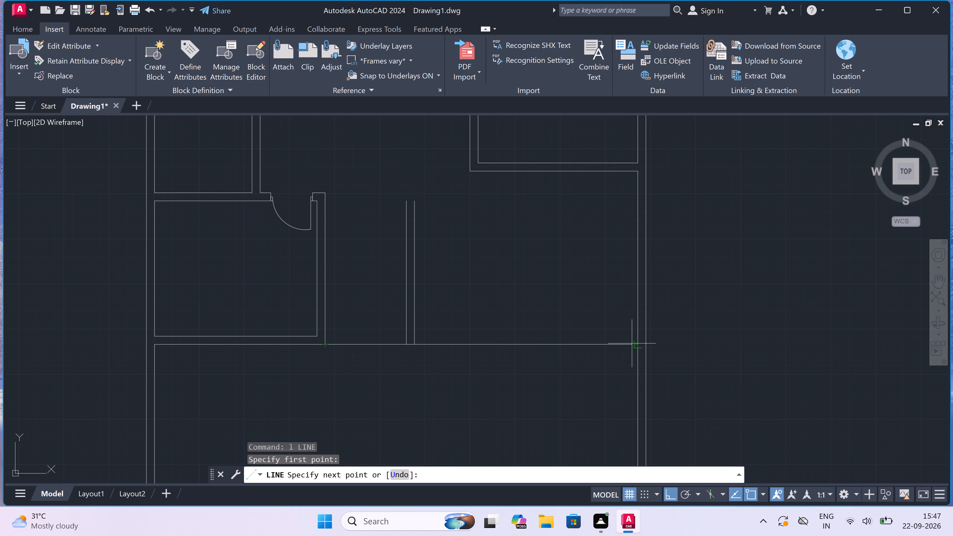
click(635, 345)
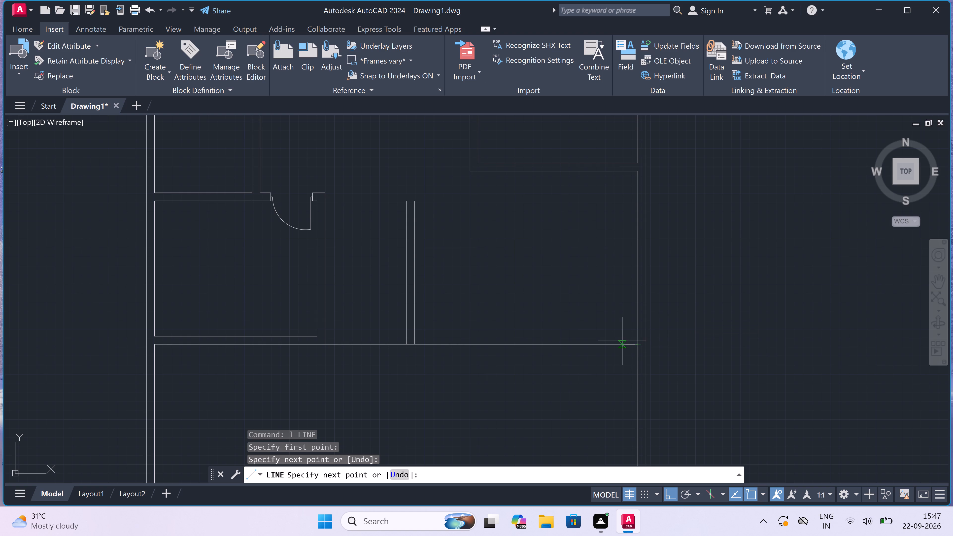
key(Escape)
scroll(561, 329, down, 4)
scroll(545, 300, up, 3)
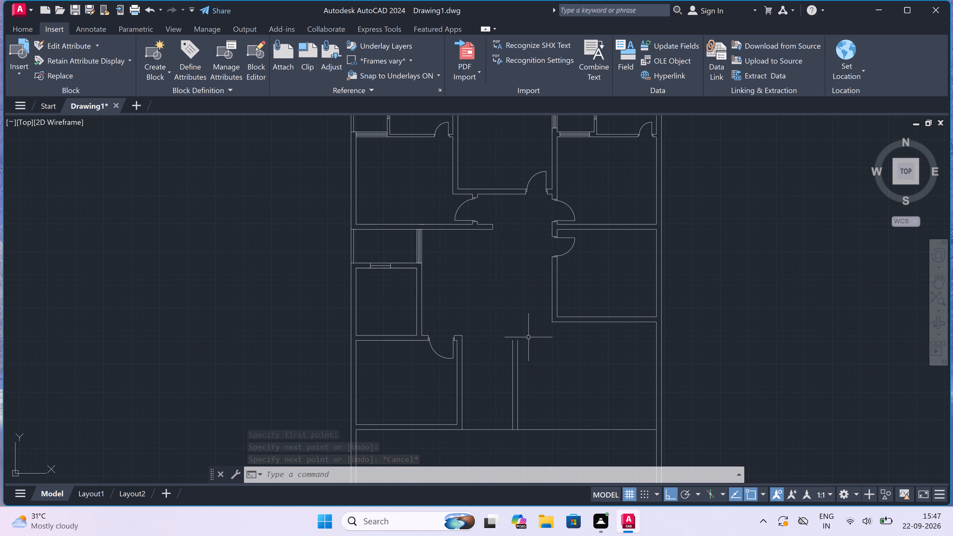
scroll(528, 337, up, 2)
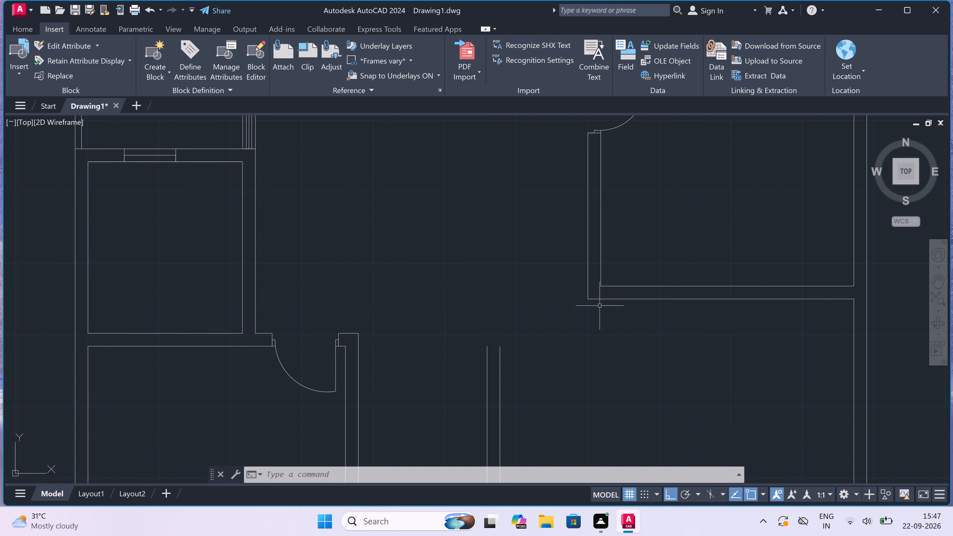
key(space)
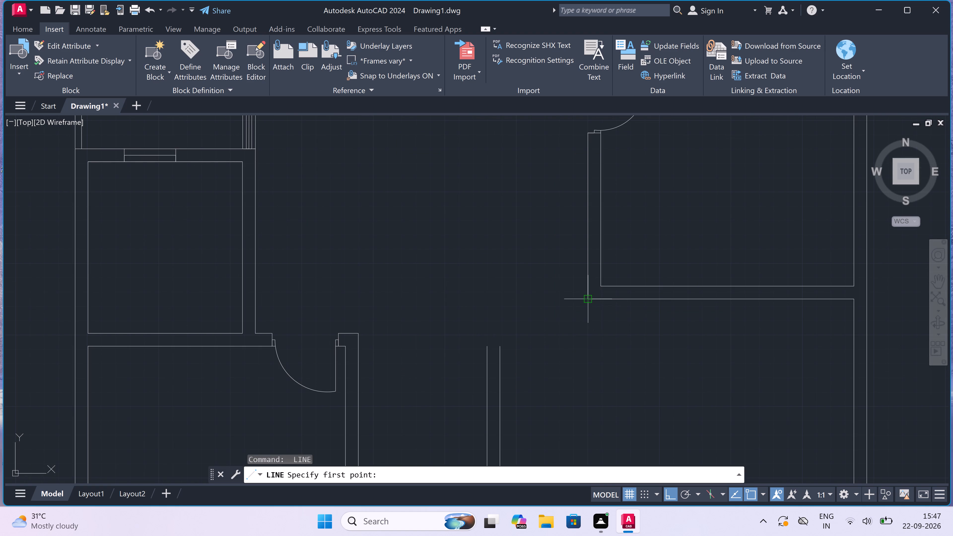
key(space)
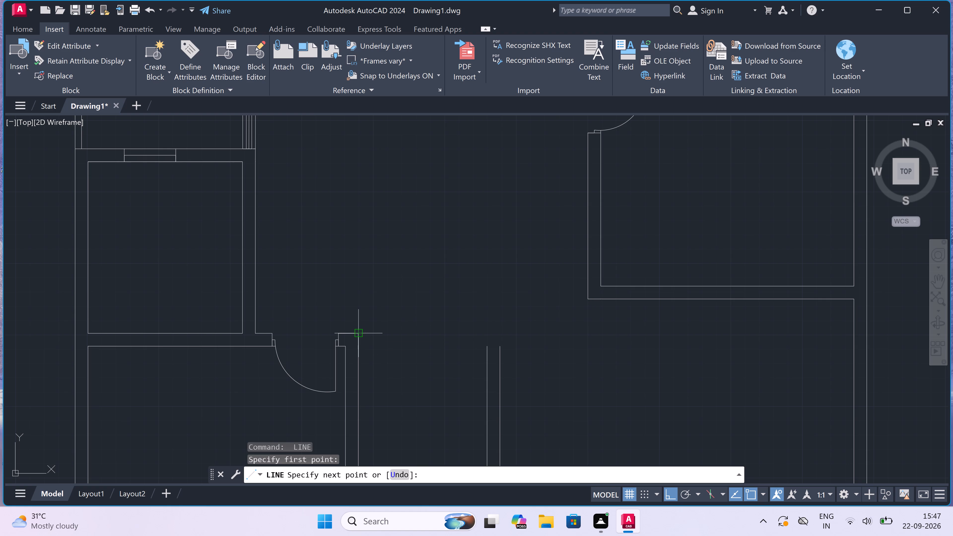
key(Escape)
Draw a horizontal line about 16'-3" long heading east from the outer northeast corner of the lower-left room.
key(space)
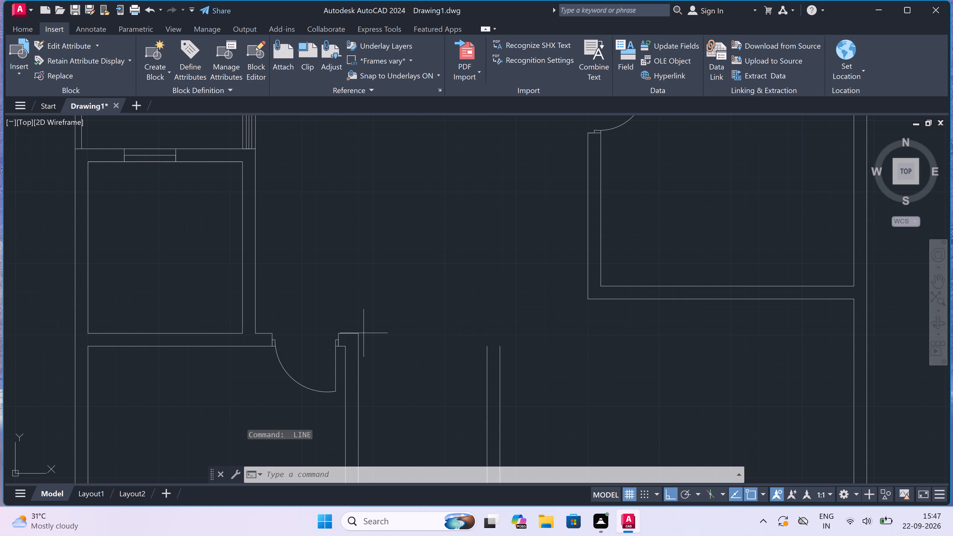
click(361, 333)
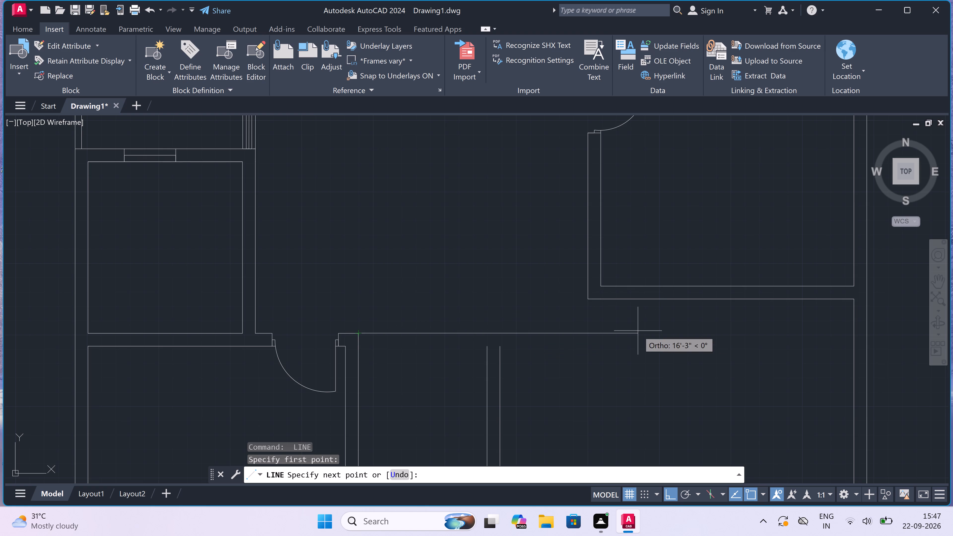
click(638, 331)
key(Escape)
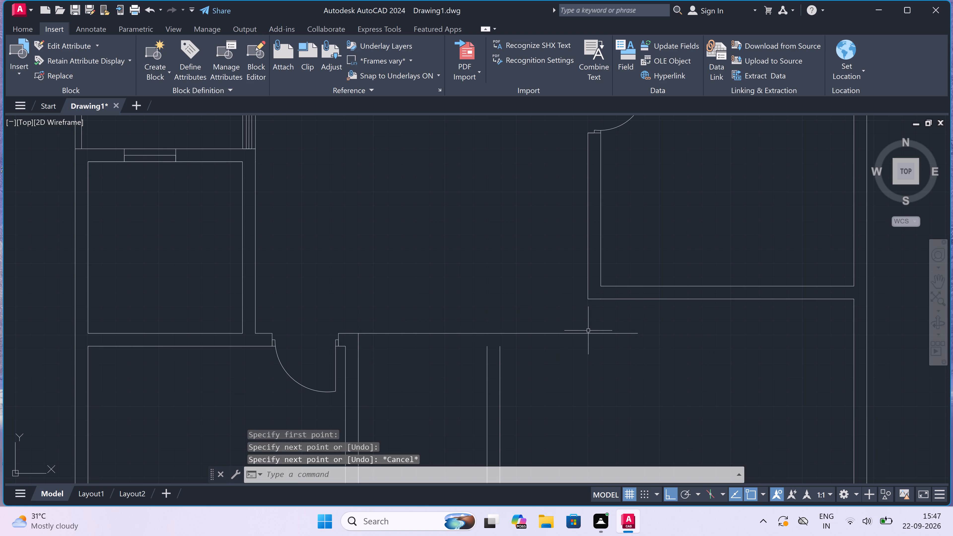
Extend both vertical partition lines north to meet the new horizontal line.
key(e)
key(x)
key(space)
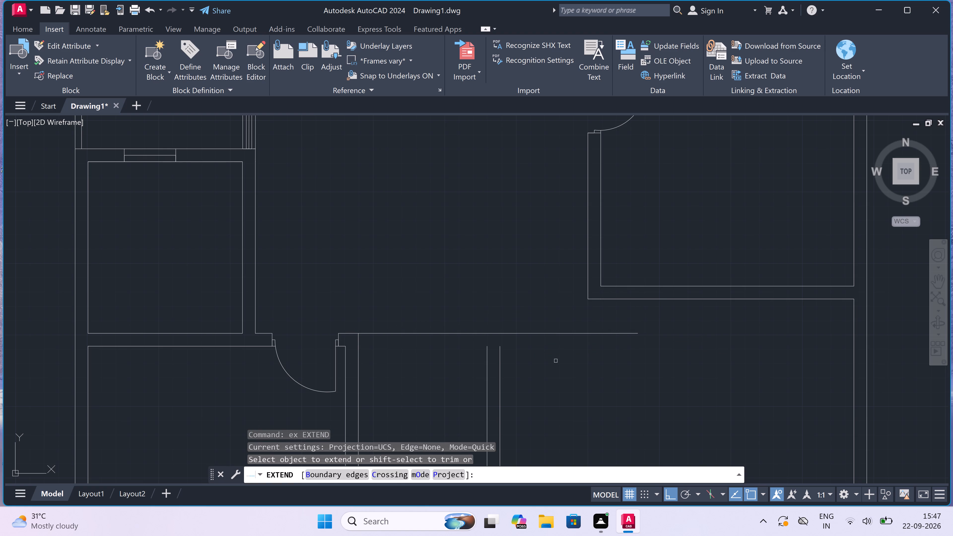
click(556, 361)
click(429, 365)
key(Escape)
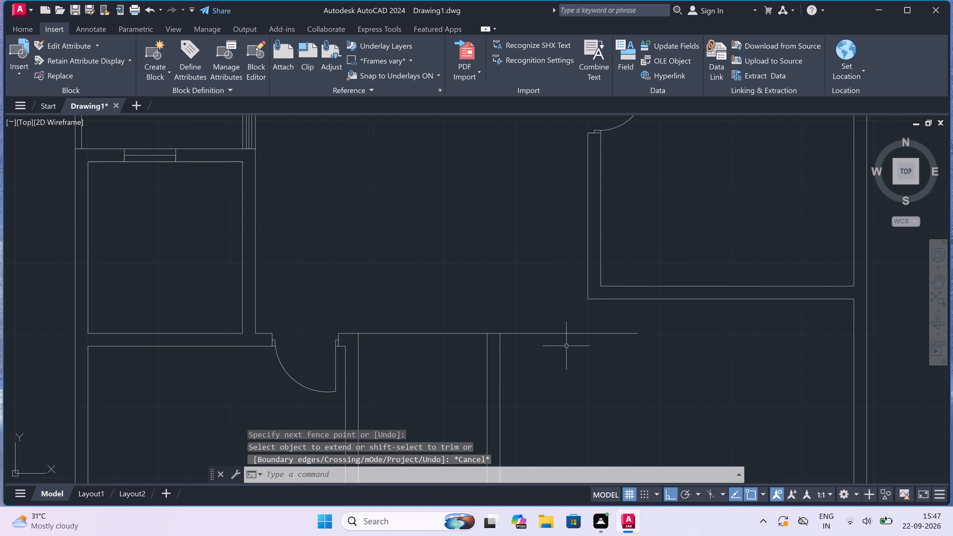
Draw a short vertical line from the east room's outer southwest corner down to the new horizontal line.
text(l)
key(space)
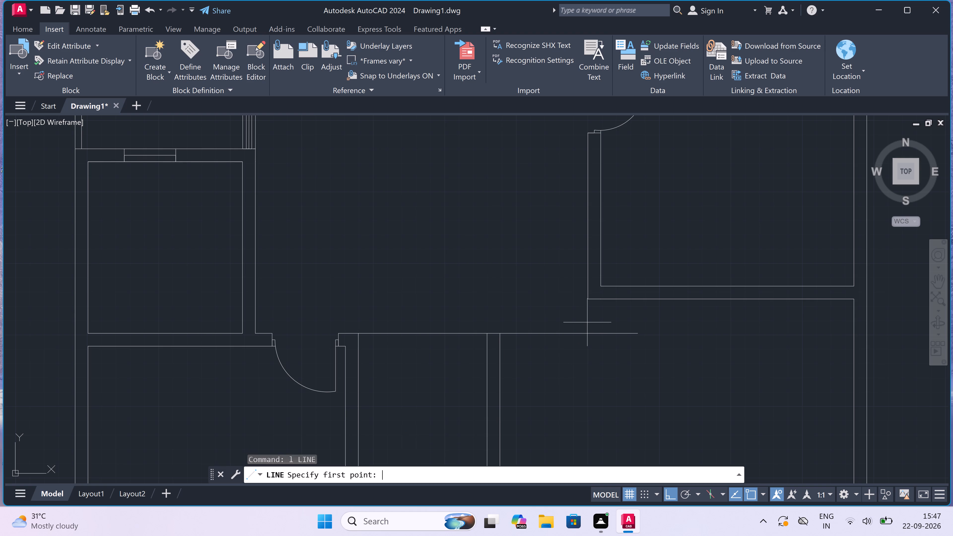
click(589, 299)
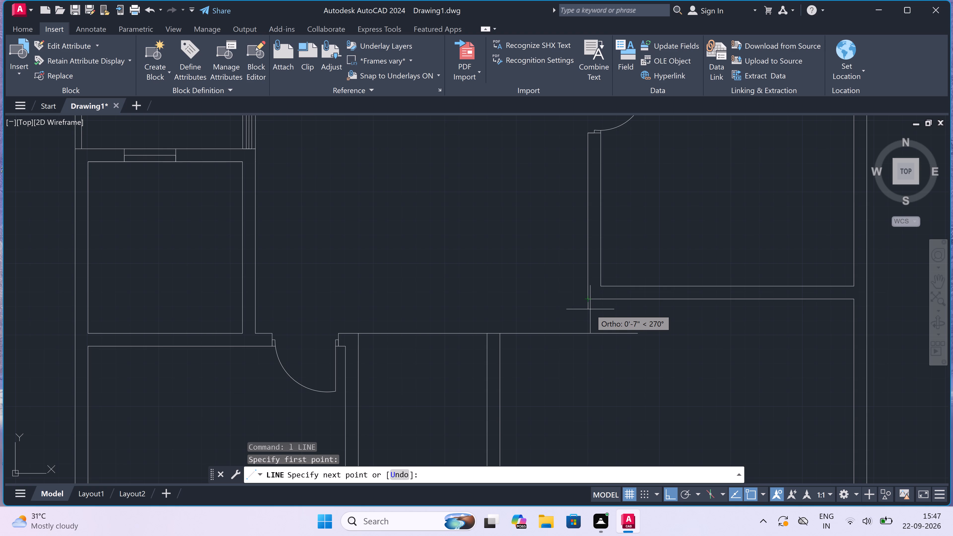
click(585, 331)
key(Escape)
Draw the wall's lower face from the lower-left room's outer east wall to below the east room's southwest corner, ending up at the upper line.
key(space)
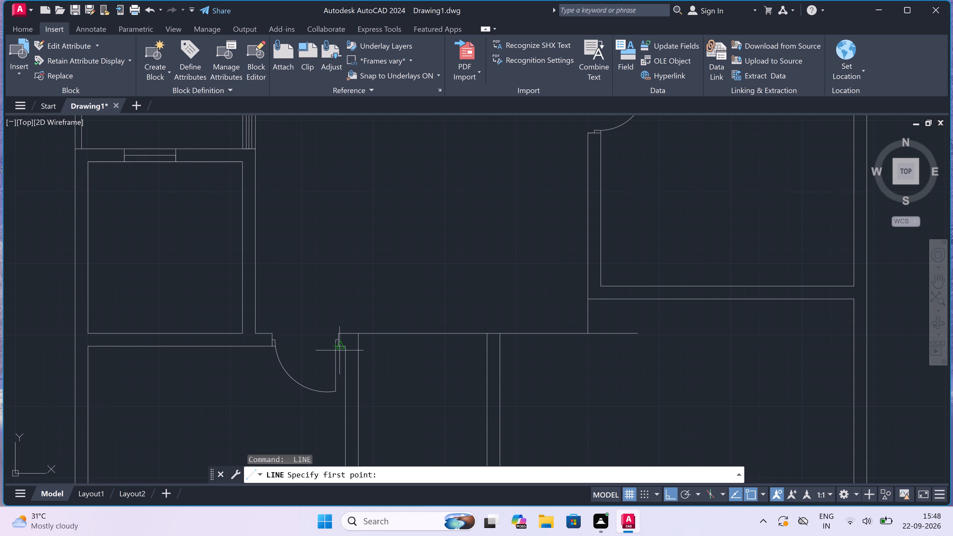
click(360, 349)
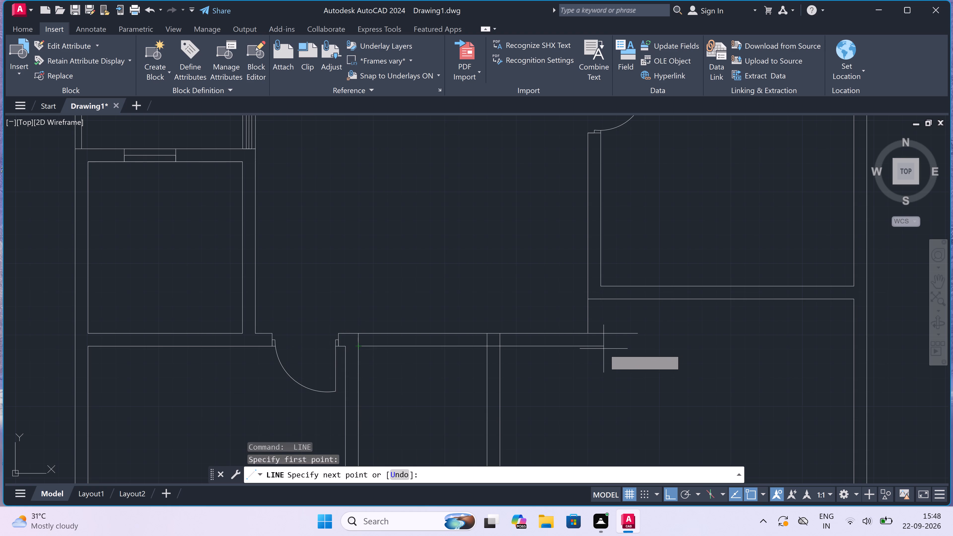
scroll(597, 340, up, 2)
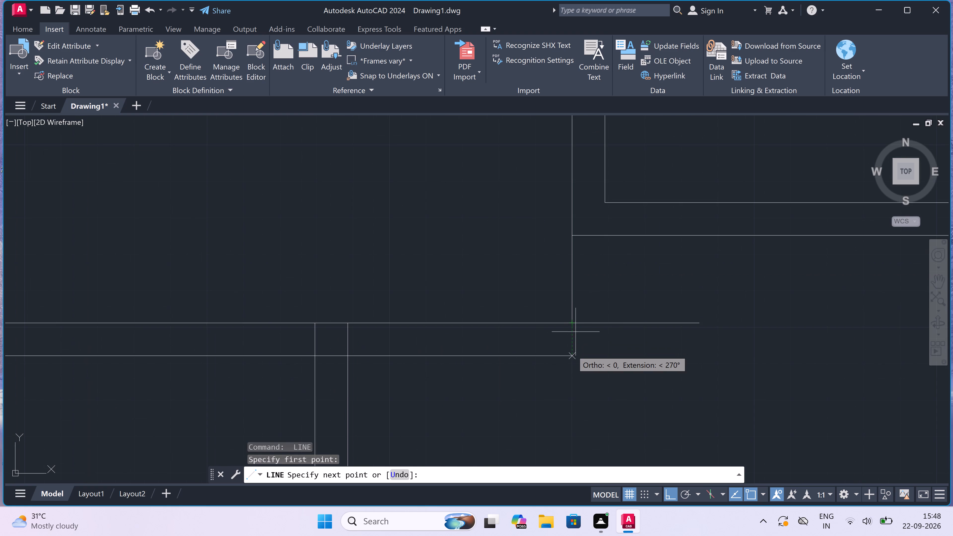
click(573, 355)
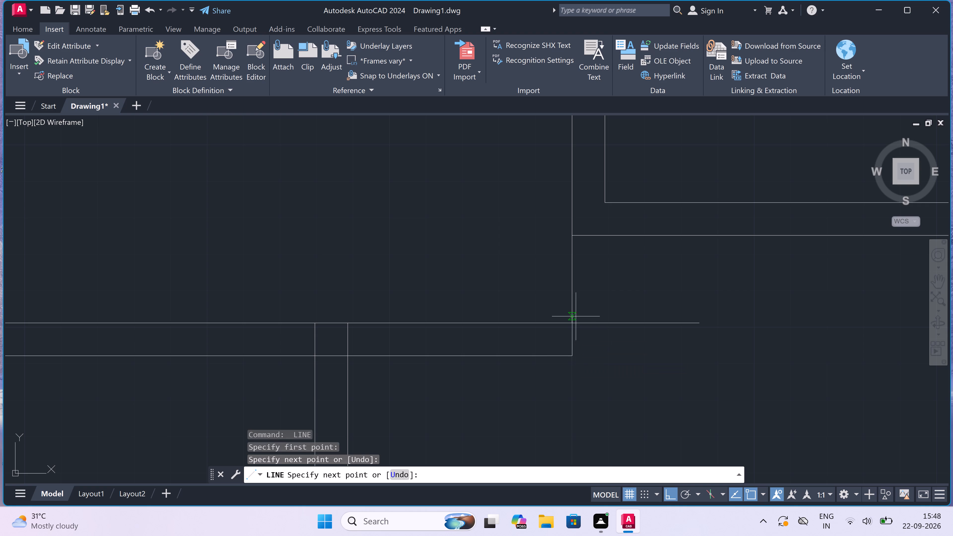
click(573, 326)
key(Escape)
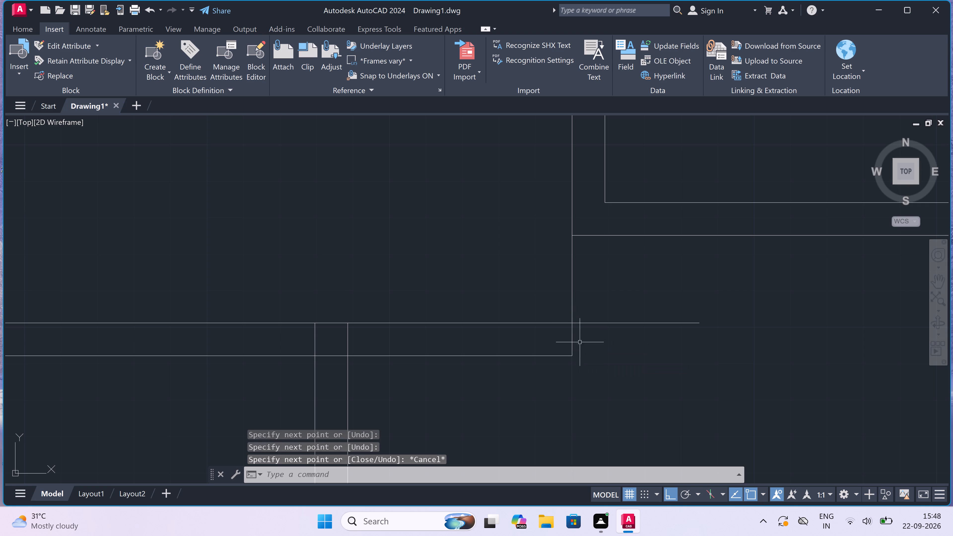
Draw a 9" line east from the lower wall face's end, continuing north to the underside of the east room's south wall.
key(space)
click(572, 352)
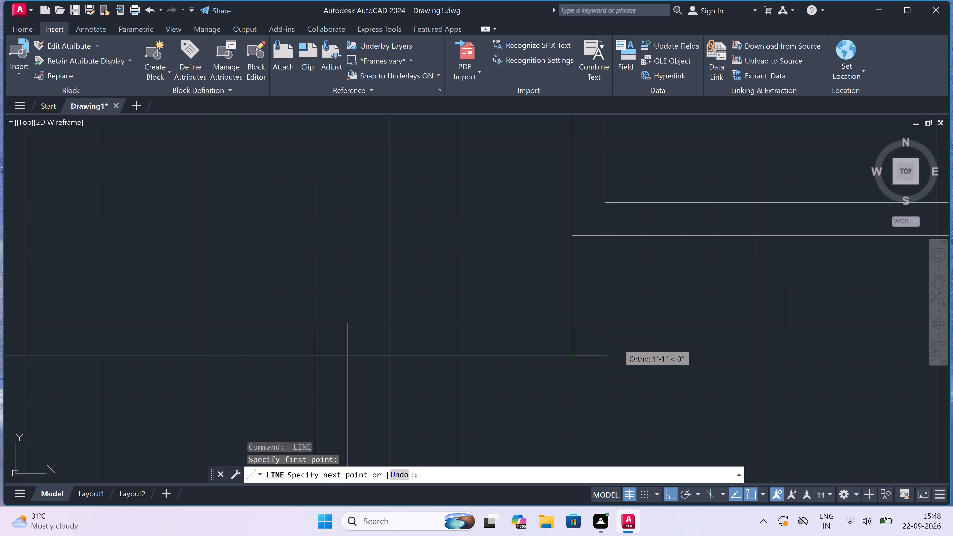
text(9")
key(space)
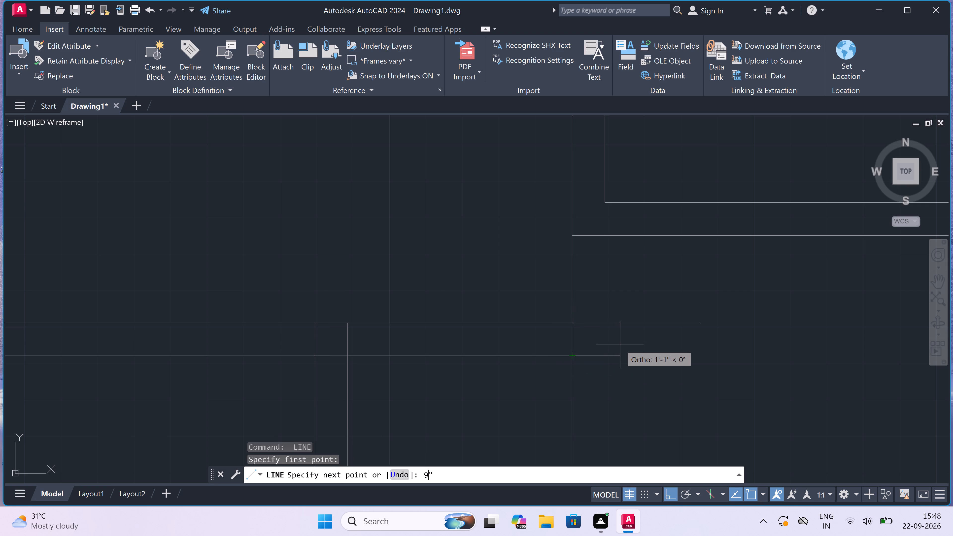
click(603, 234)
key(Escape)
Trim the overhanging and crossing line segments at the new wall corner below the east room.
text(tr)
key(space)
click(641, 268)
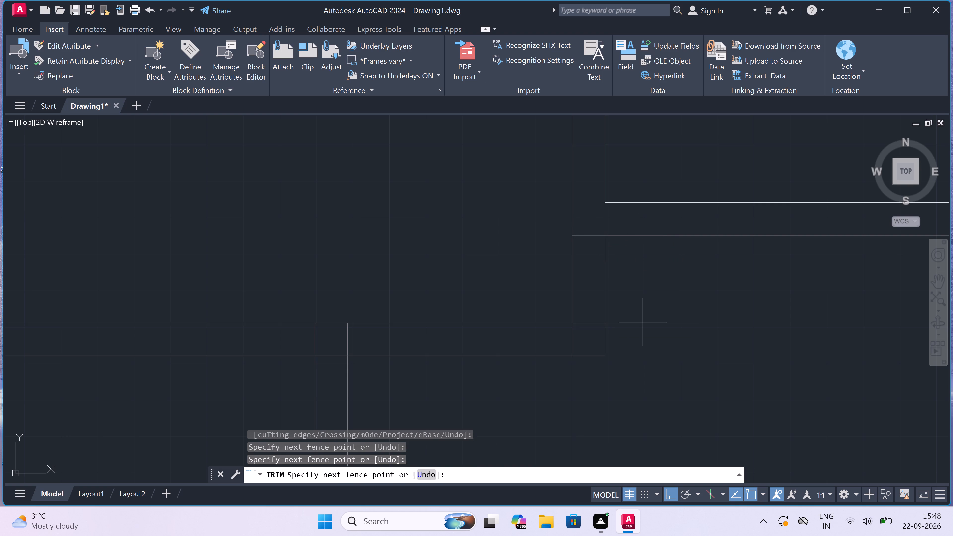
click(624, 396)
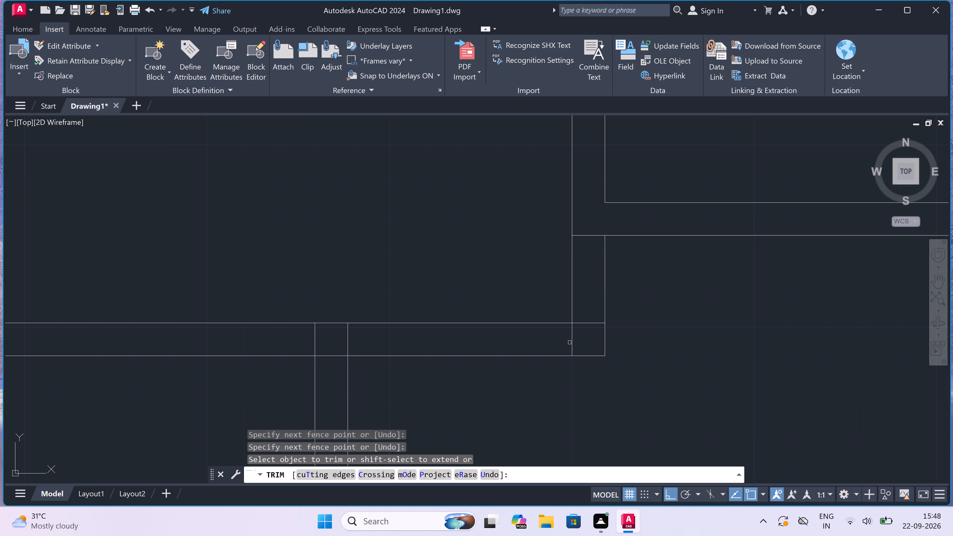
click(570, 342)
double_click(593, 323)
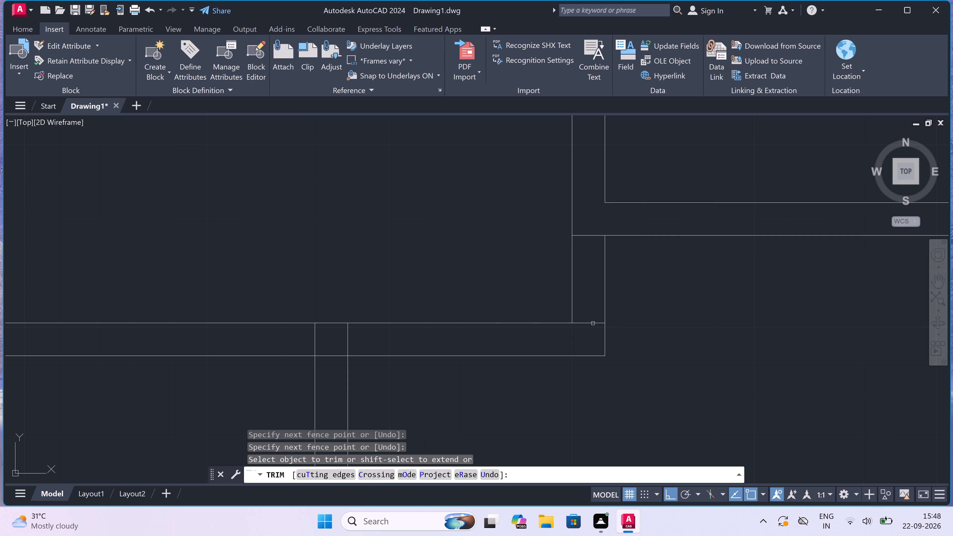
click(593, 323)
scroll(593, 323, down, 2)
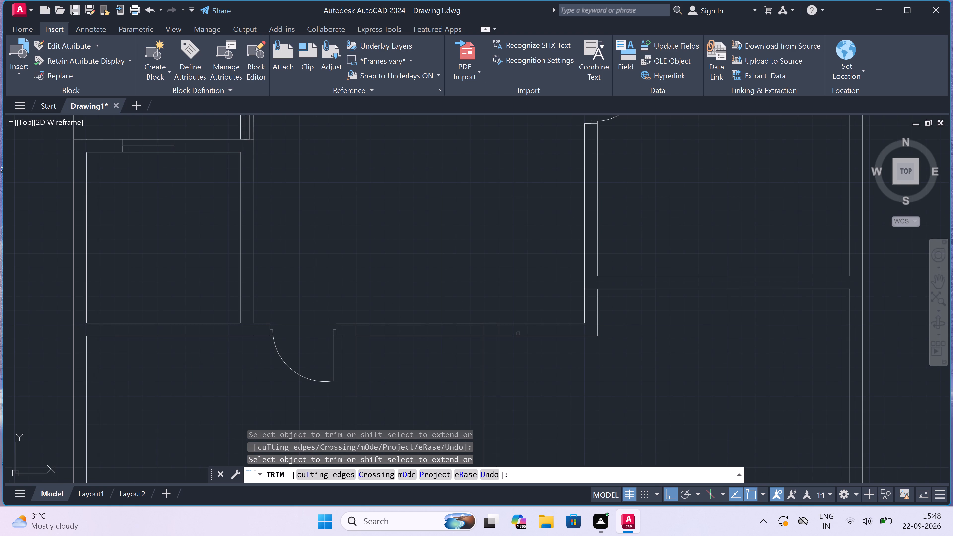
Trim the crossing segments where the middle vertical partition meets the new horizontal wall, leaving an open T-junction.
scroll(494, 336, up, 3)
click(494, 320)
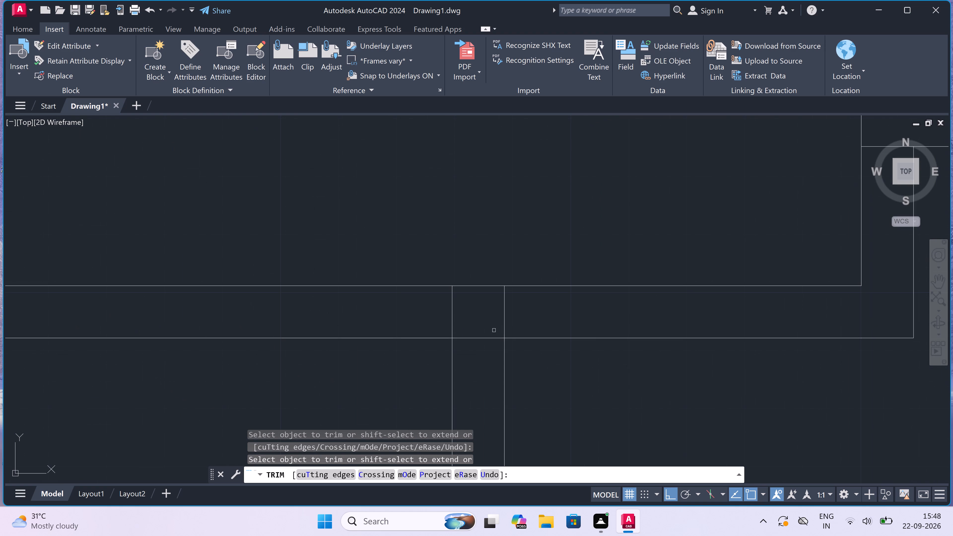
click(522, 316)
drag(397, 313, 400, 314)
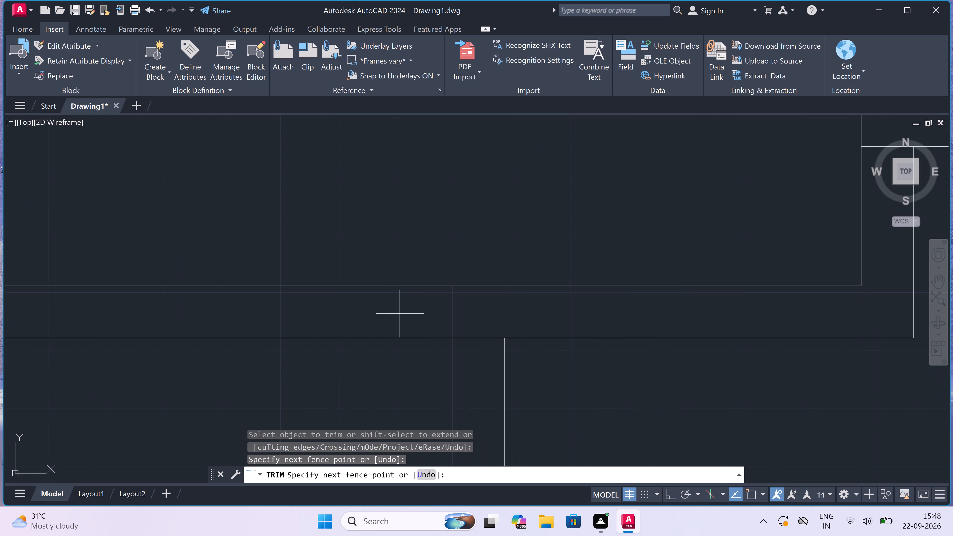
click(498, 322)
drag(489, 327, 487, 334)
click(488, 367)
scroll(480, 351, down, 4)
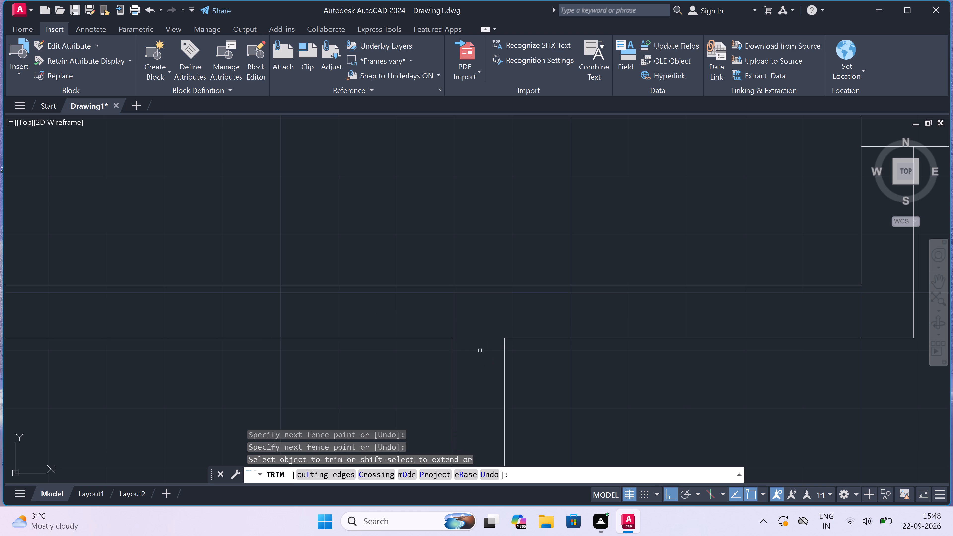
scroll(480, 349, down, 2)
scroll(479, 349, up, 2)
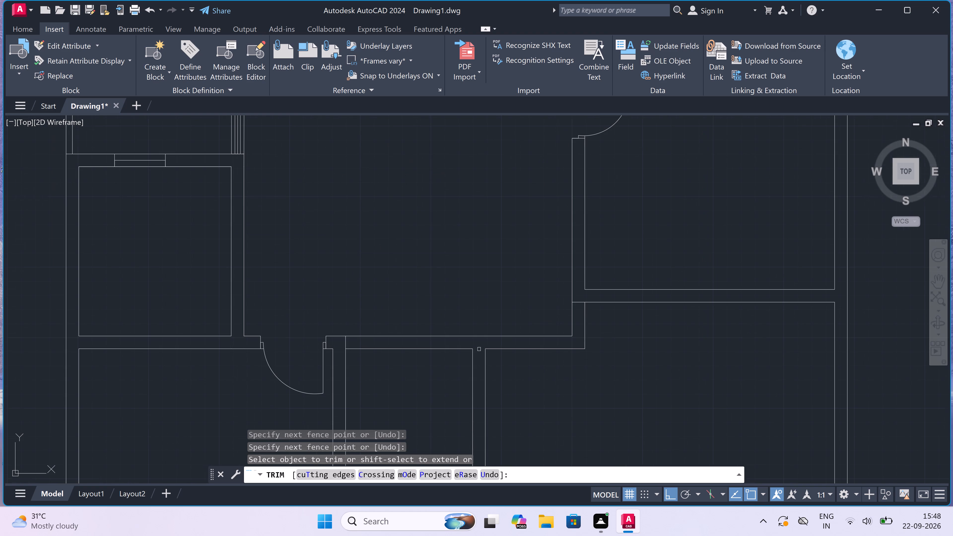
scroll(347, 342, up, 2)
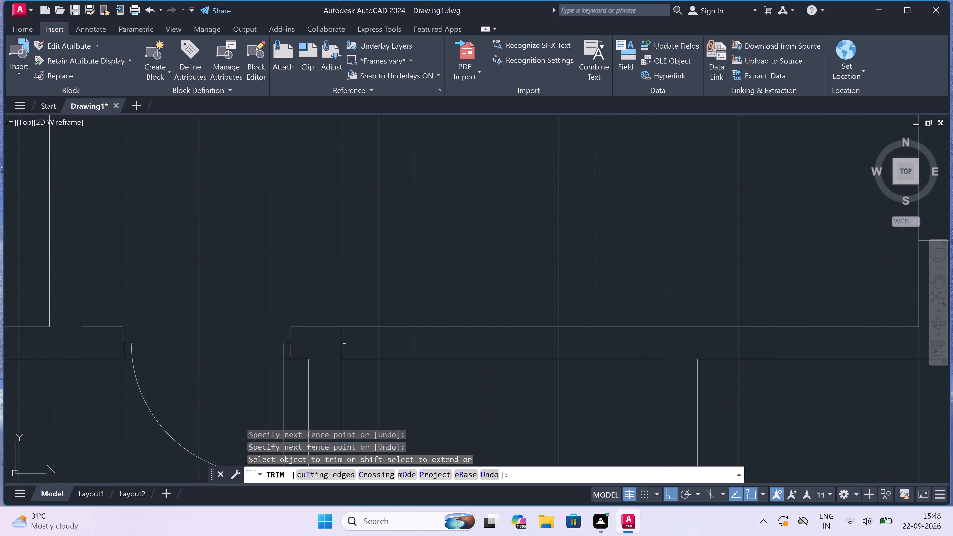
scroll(381, 355, down, 2)
scroll(442, 351, down, 2)
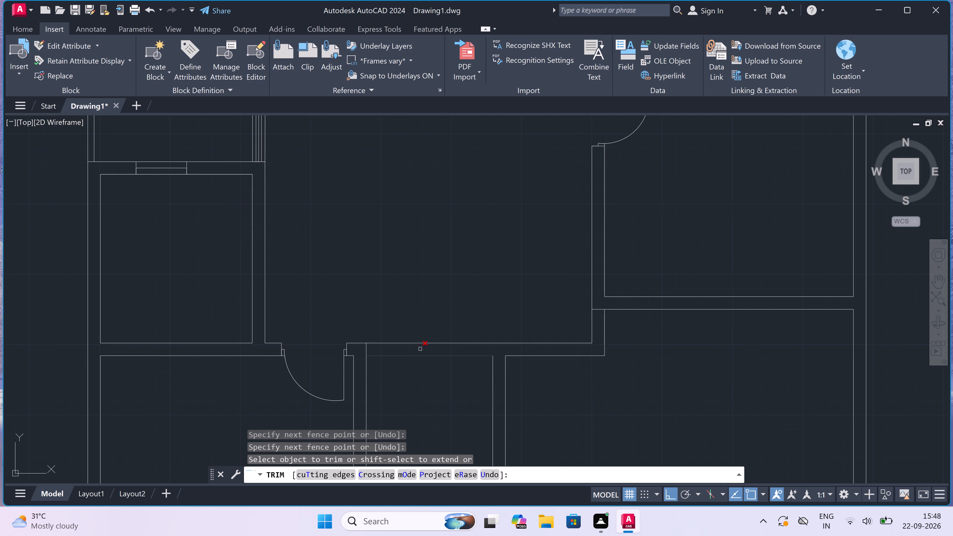
scroll(451, 381, up, 2)
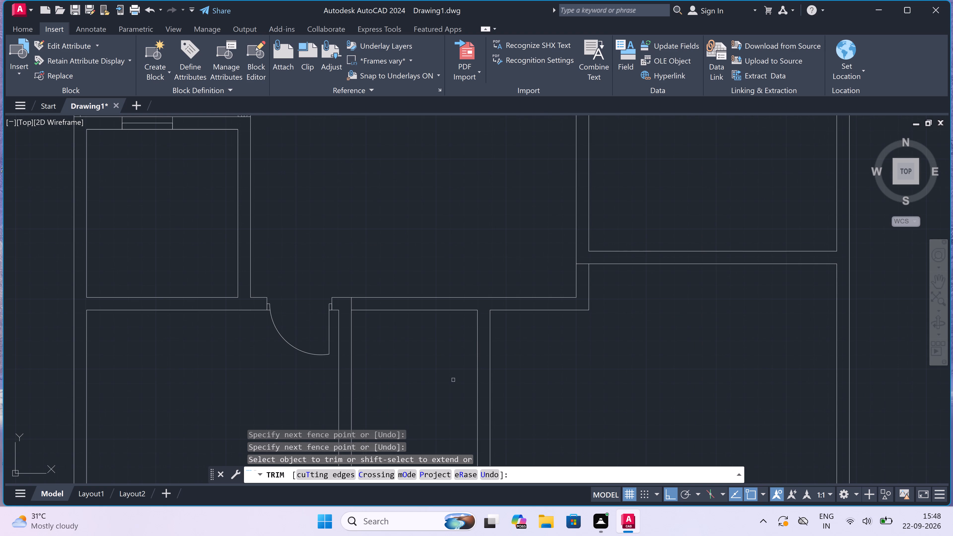
key(Escape)
Draw a short vertical line across the horizontal wall's thickness in line with the middle partition's west face.
text(l)
key(space)
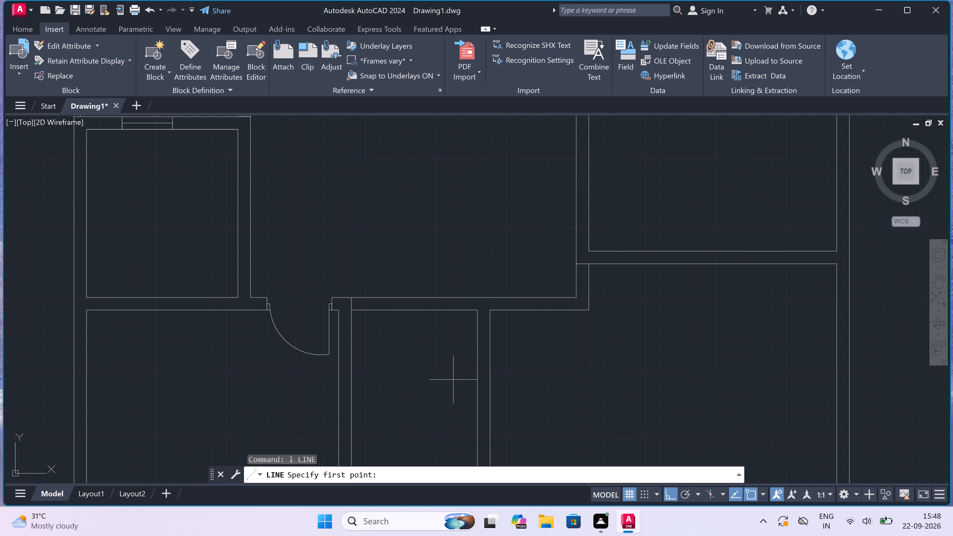
click(477, 307)
click(475, 296)
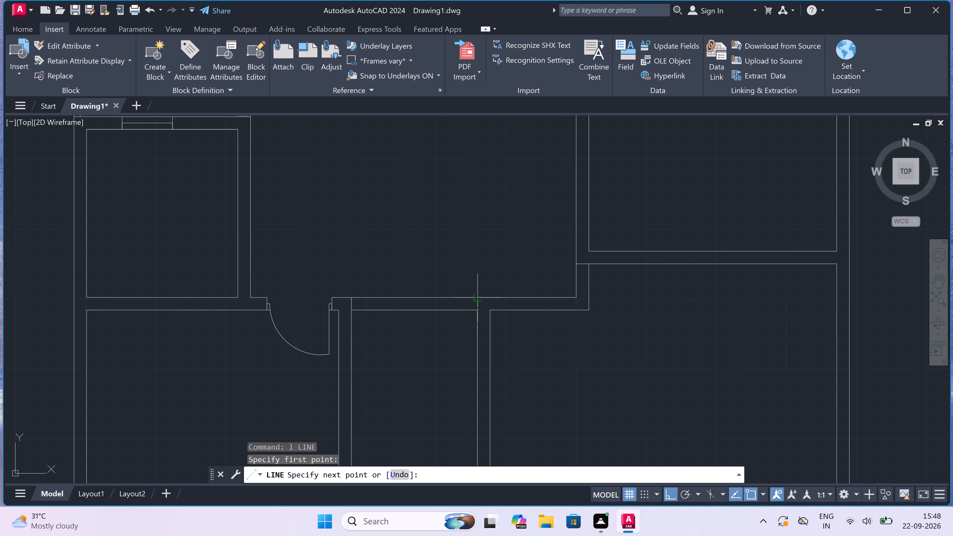
key(Escape)
Draw two jamb lines across the horizontal wall, one just east of the middle partition and one near the wall's east corner.
key(space)
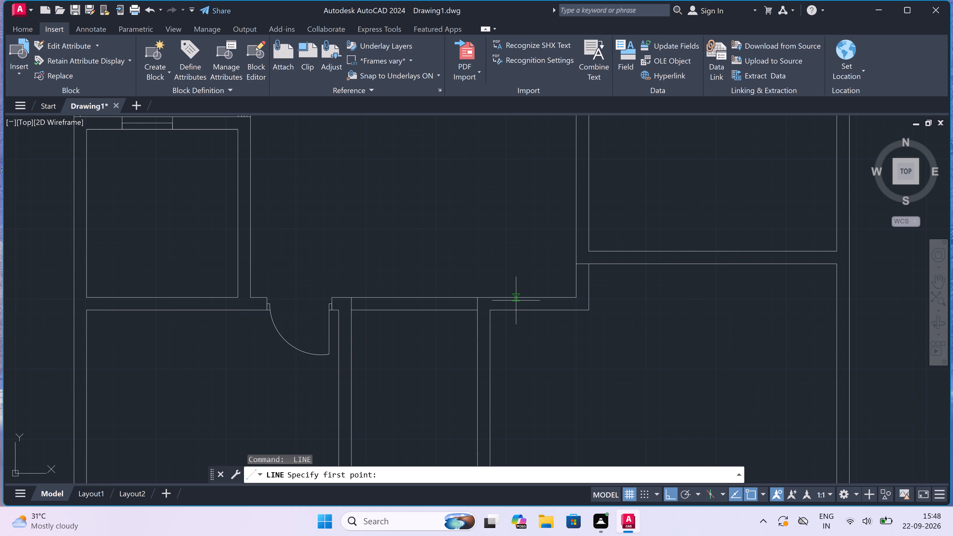
scroll(507, 299, up, 2)
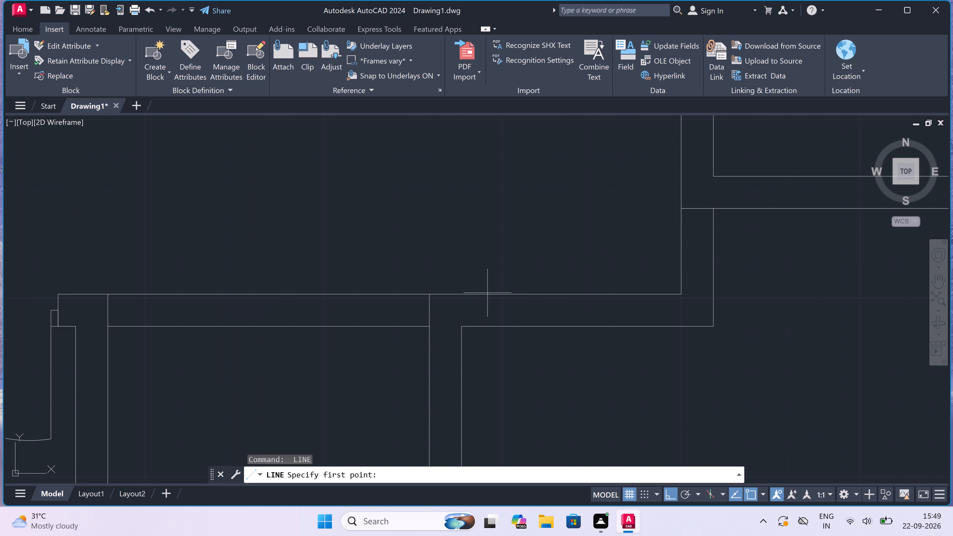
drag(480, 295, 480, 298)
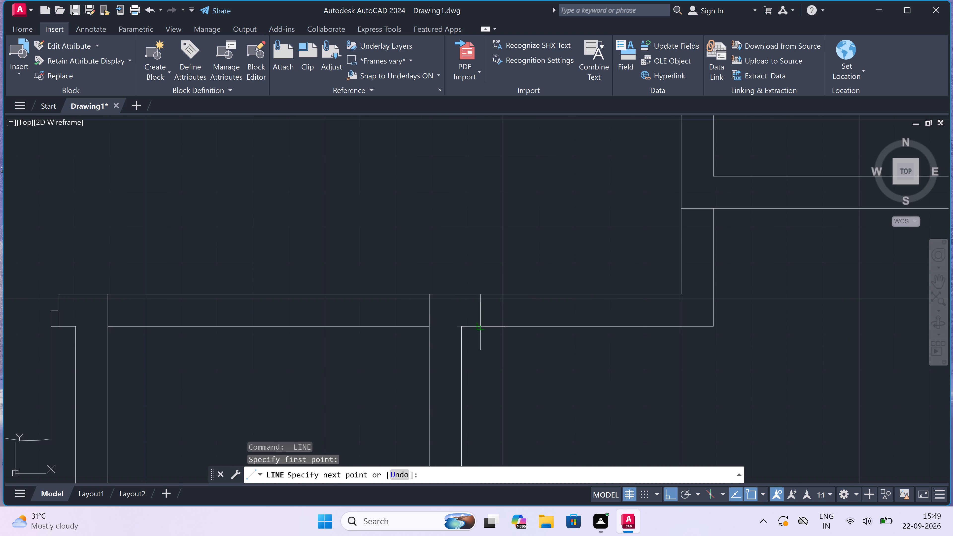
click(480, 326)
key(Escape)
key(space)
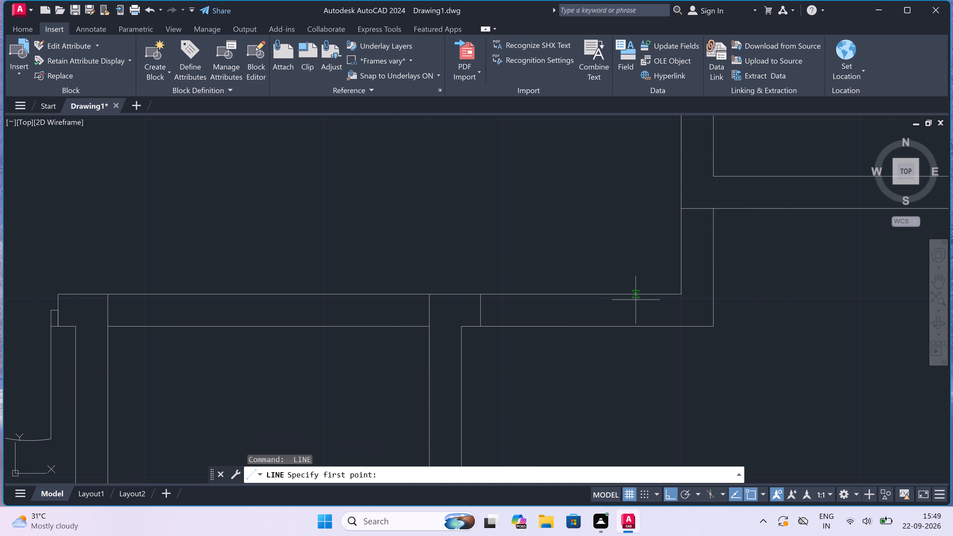
click(669, 294)
click(669, 325)
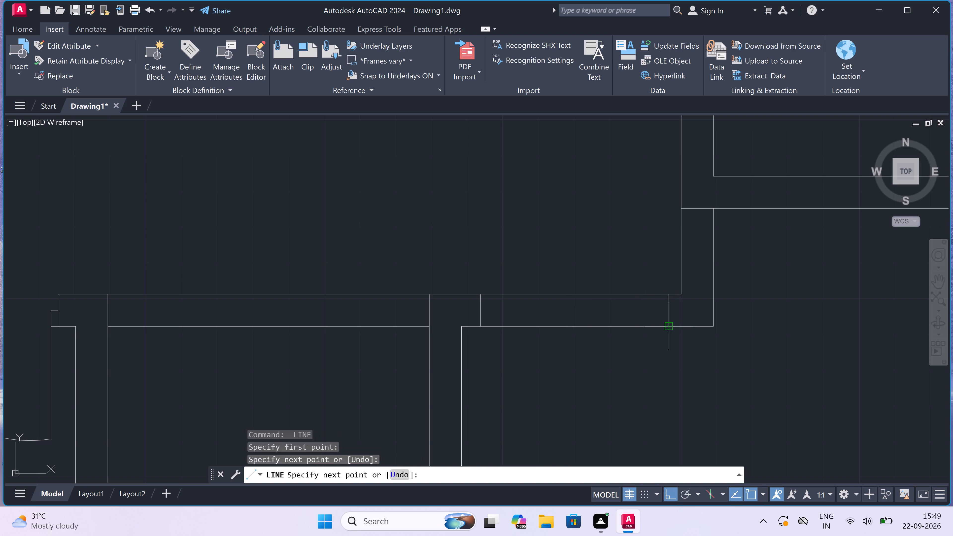
Draw a line from the east jamb's midpoint 2" west and 3' north as a door leaf.
click(668, 310)
text(2")
key(space)
text(3')
key(space)
key(Escape)
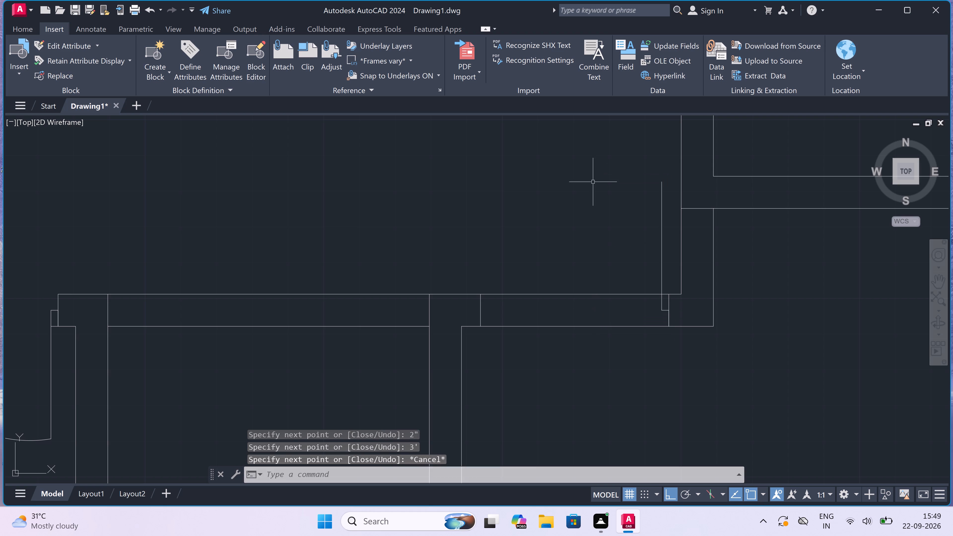
Draw a line from the west jamb's midpoint 2" east and 3' north as the second door leaf.
key(space)
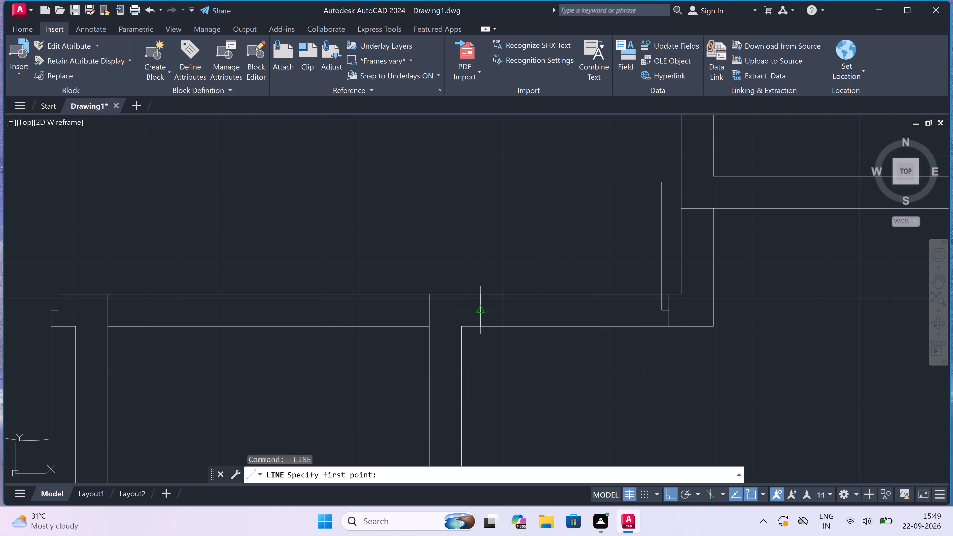
click(484, 308)
text(2")
key(space)
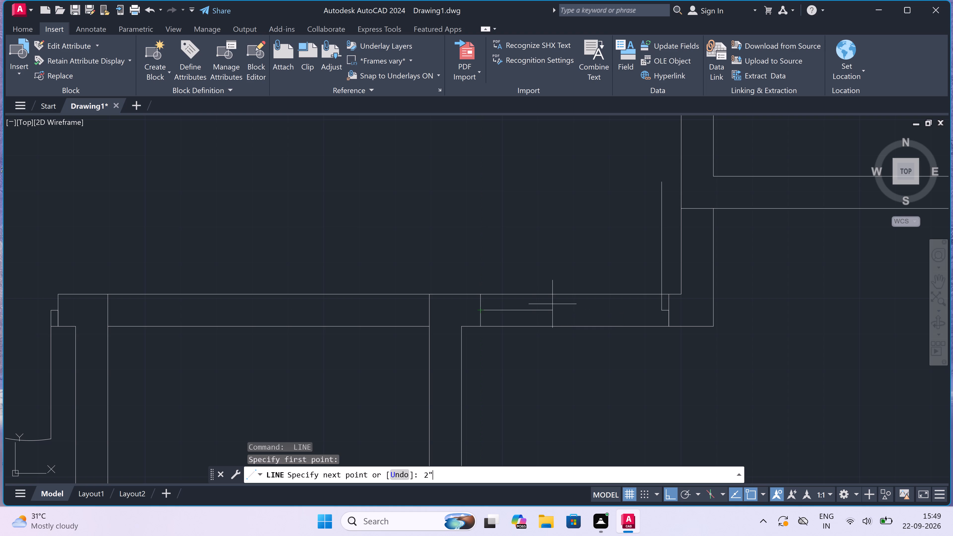
text(3')
key(space)
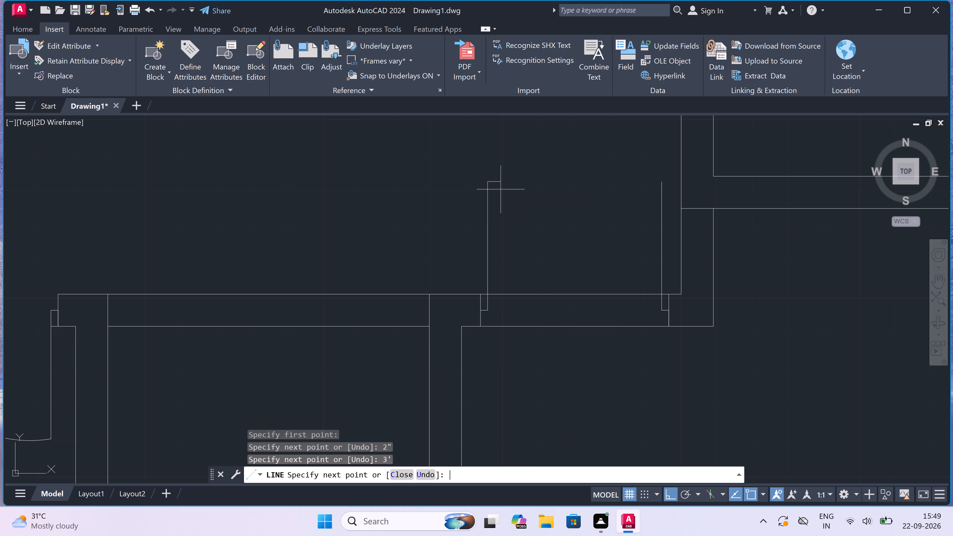
key(space)
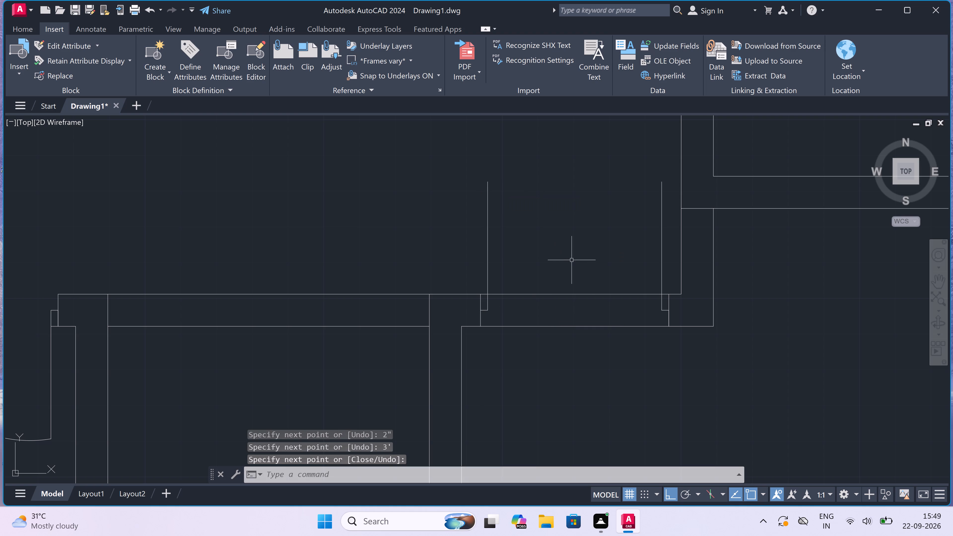
Draw a short vertical line north from the wall's upper face, midway between the two door leaves.
key(space)
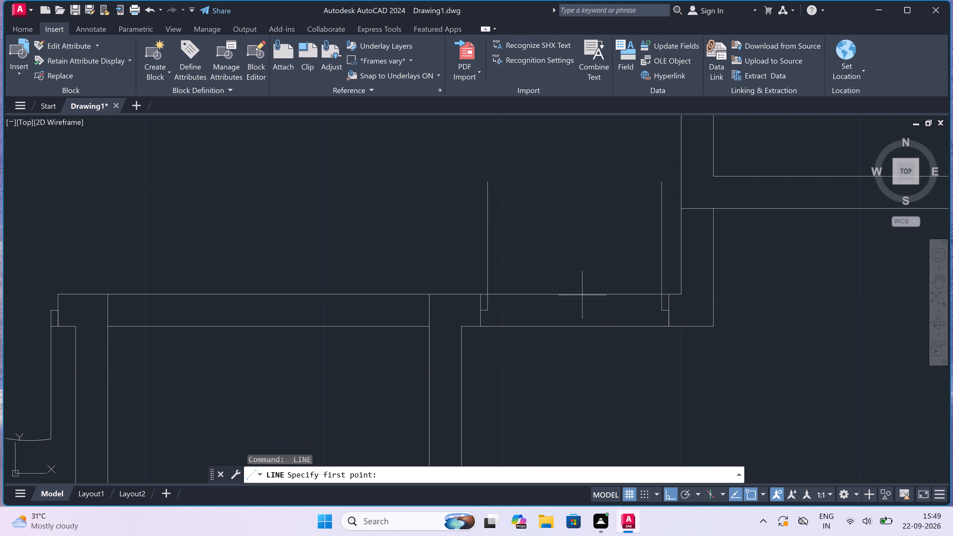
click(581, 294)
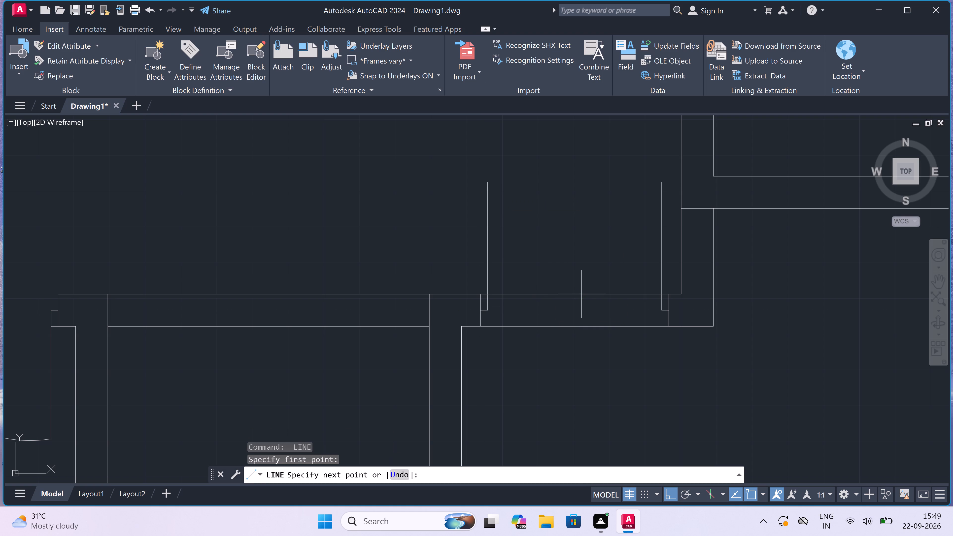
click(580, 270)
key(Escape)
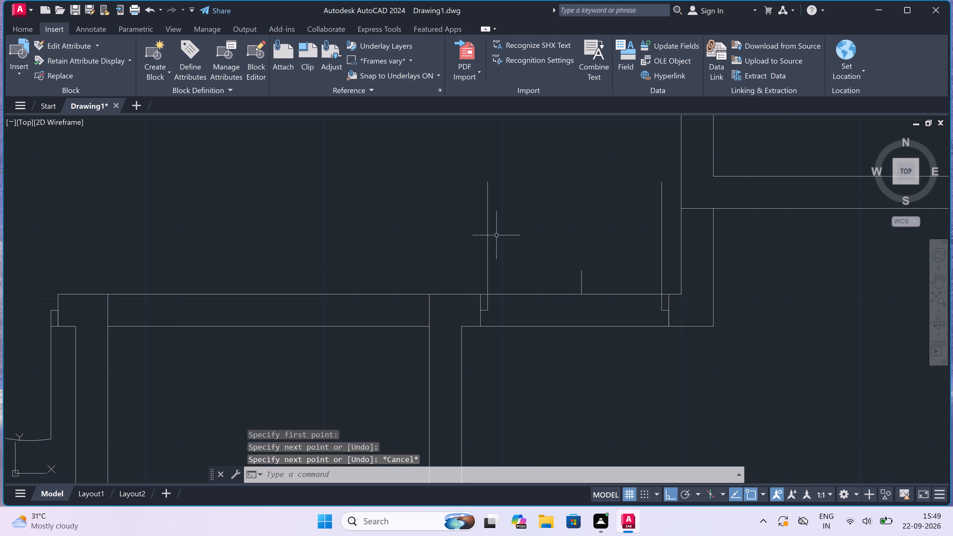
Draw a start-end-direction arc from the west door leaf's north end to the foot of the centre mark, with an eastward start tangent.
click(18, 30)
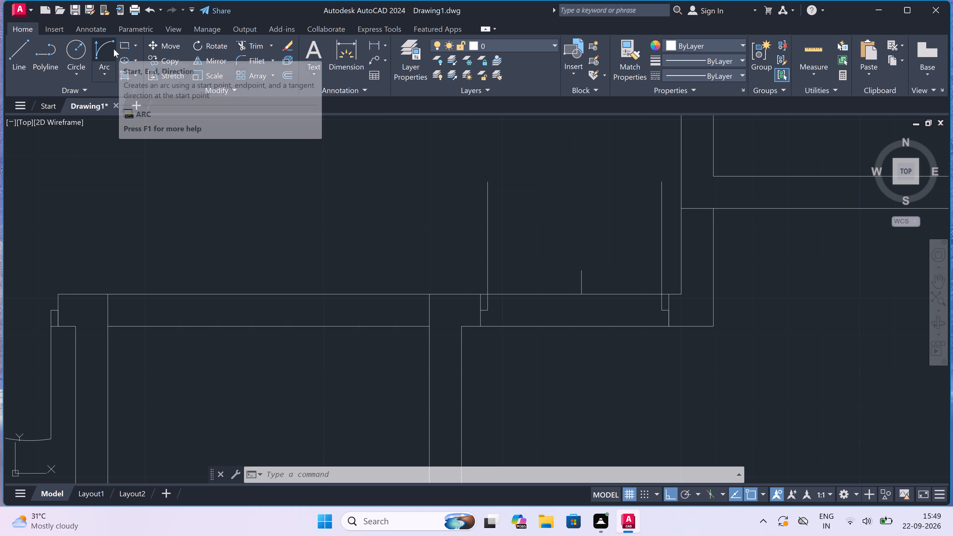
click(108, 45)
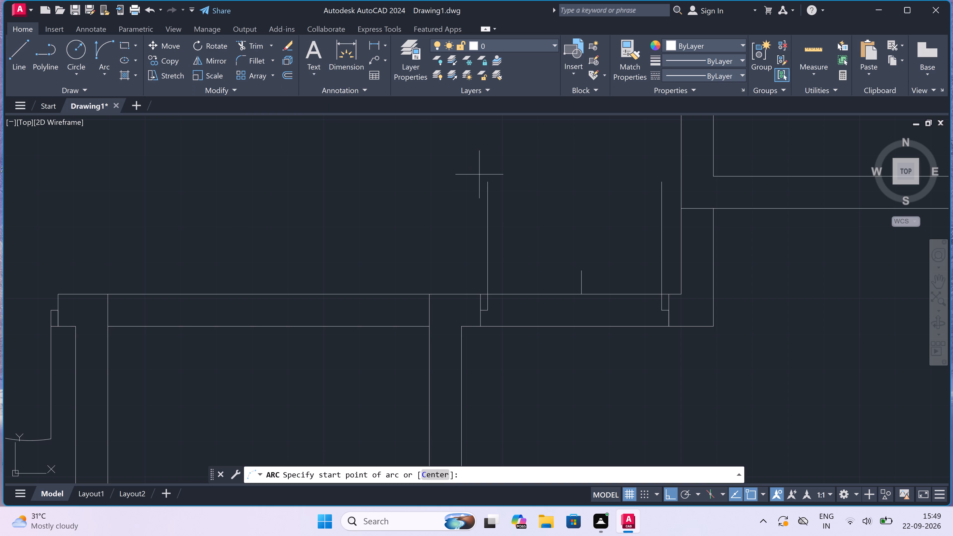
click(485, 181)
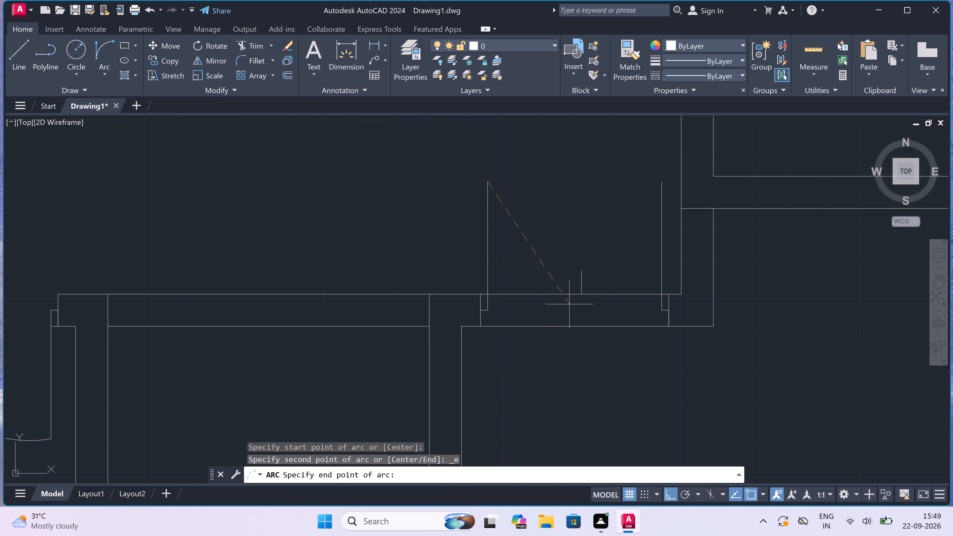
click(582, 293)
click(602, 176)
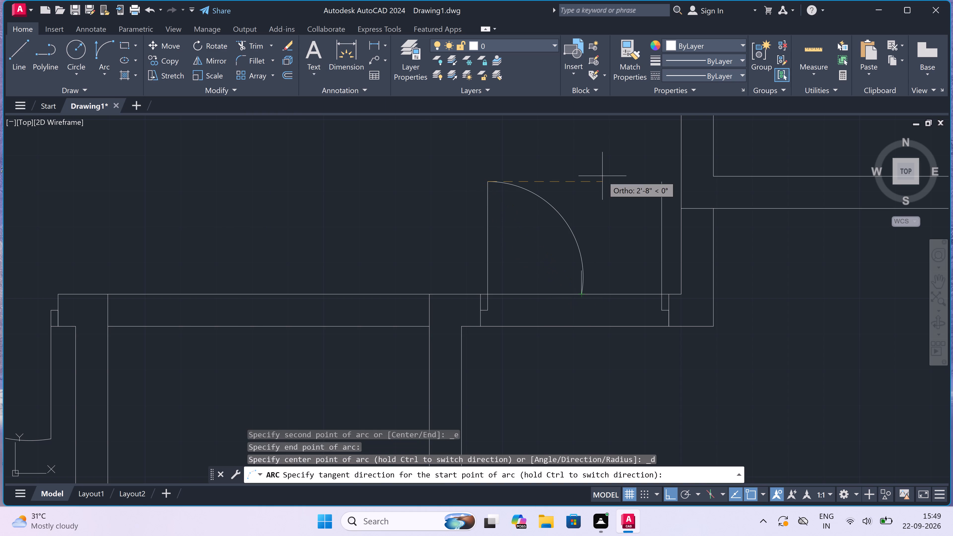
Draw a three-point arc from the east door leaf's north end through the centre mark's foot to a point just south of the wall.
key(space)
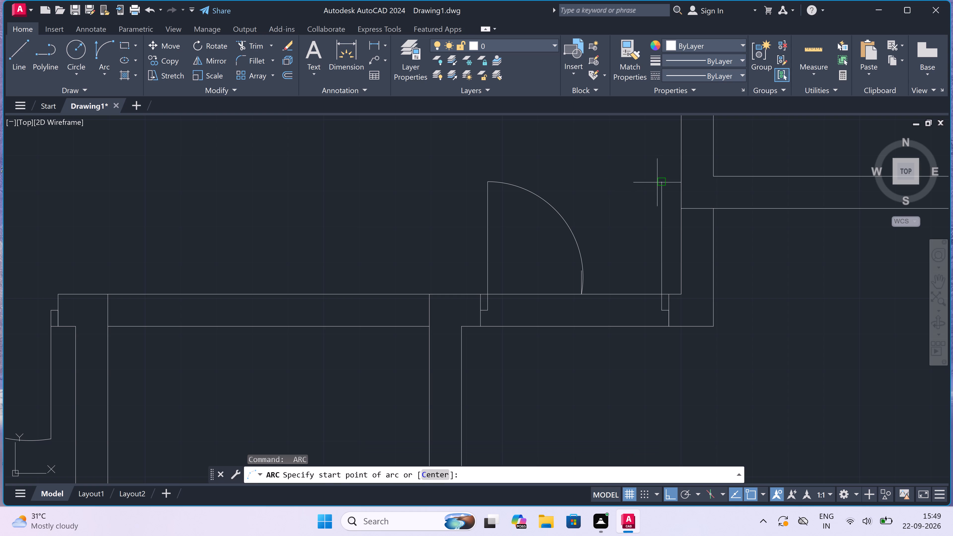
click(658, 182)
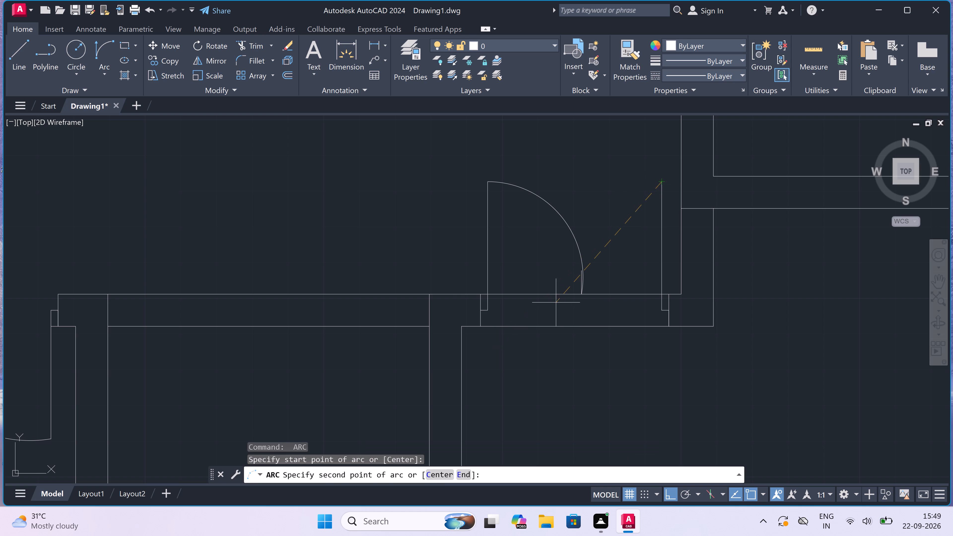
click(578, 292)
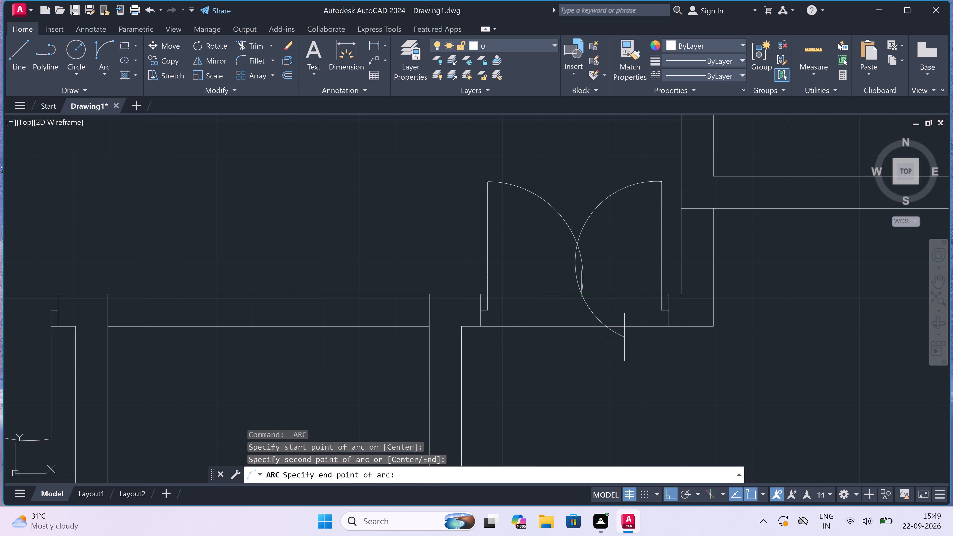
click(624, 339)
Trim away both wall faces between the double-door jambs, the centre mark, and the arc portions below the point where the swings meet.
key(t)
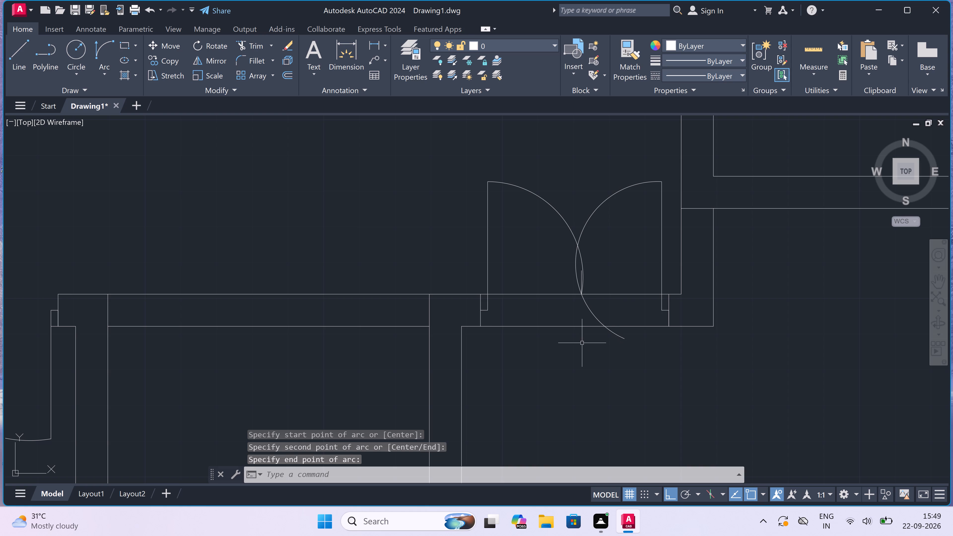
key(r)
key(space)
drag(563, 352, 566, 349)
drag(612, 275, 611, 280)
click(533, 381)
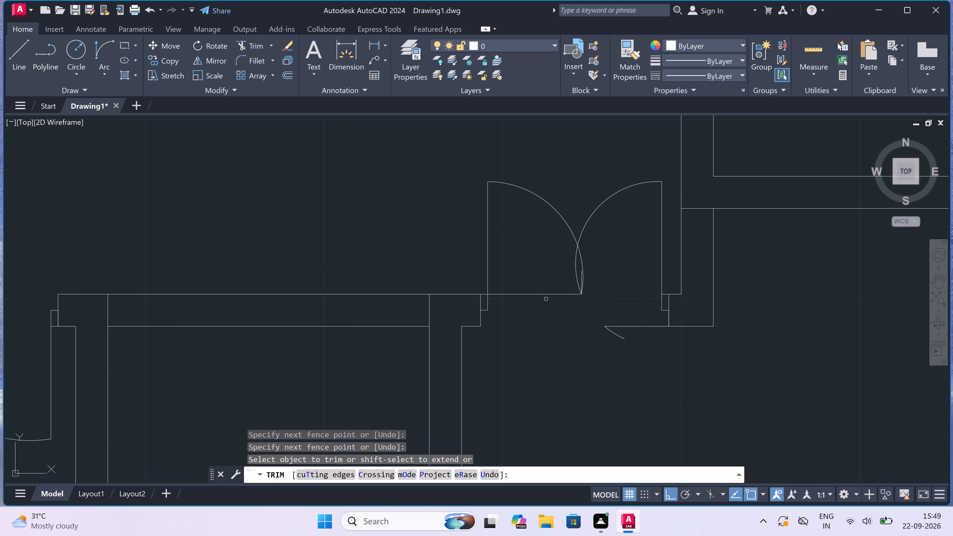
click(530, 297)
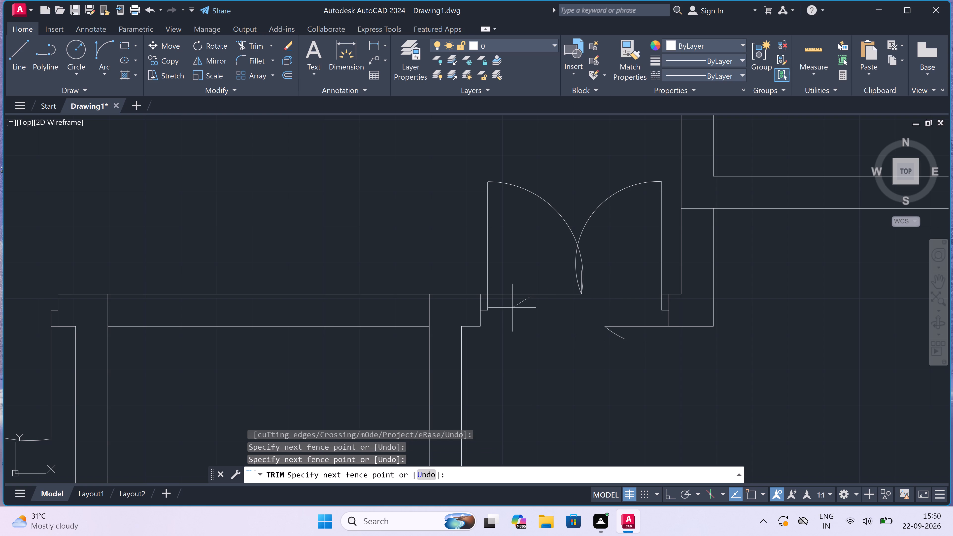
click(523, 286)
drag(523, 286, 531, 285)
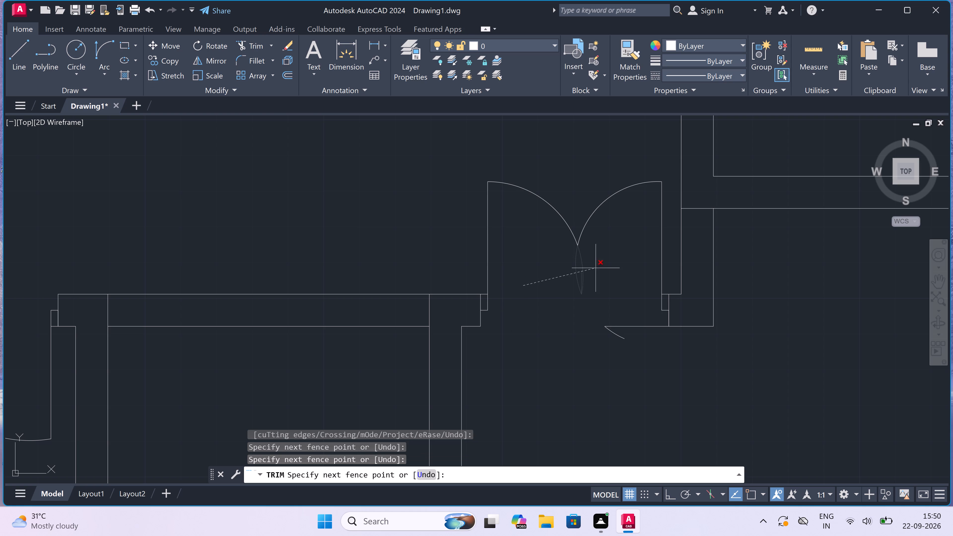
click(602, 264)
click(596, 274)
click(577, 286)
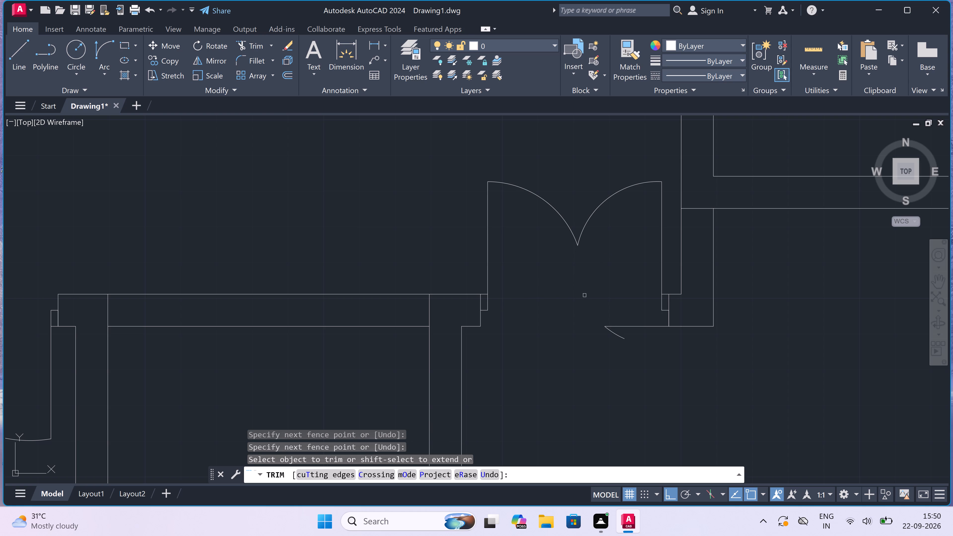
click(606, 344)
click(624, 321)
key(Escape)
Trim both horizontal wall faces between the two parallel partitions west of the double door, opening the north end of that space.
scroll(551, 300, down, 3)
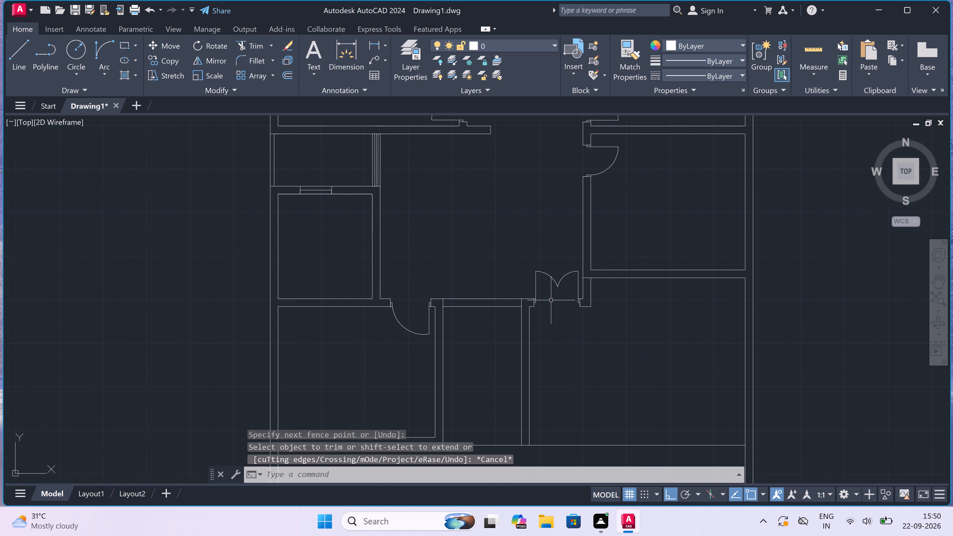
scroll(481, 324, up, 2)
key(t)
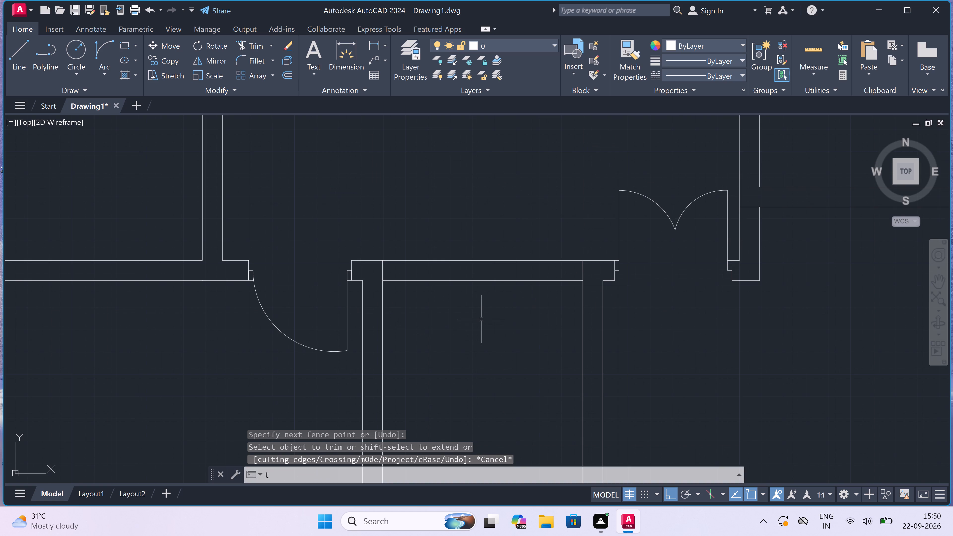
key(r)
key(space)
click(483, 317)
click(498, 222)
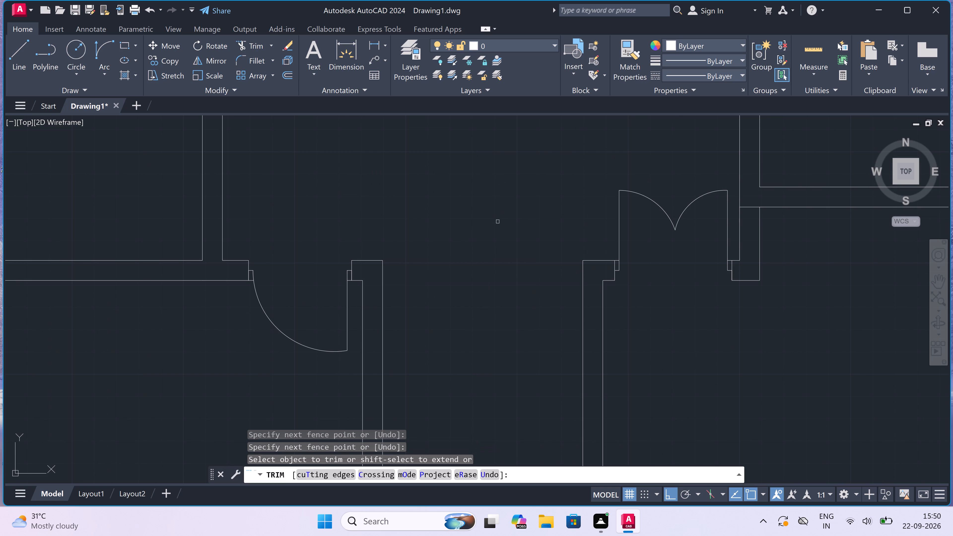
key(Escape)
Draw a horizontal line between the two partitions' inner faces at the space's south end, level with the southwest room's south inner face.
scroll(489, 251, down, 6)
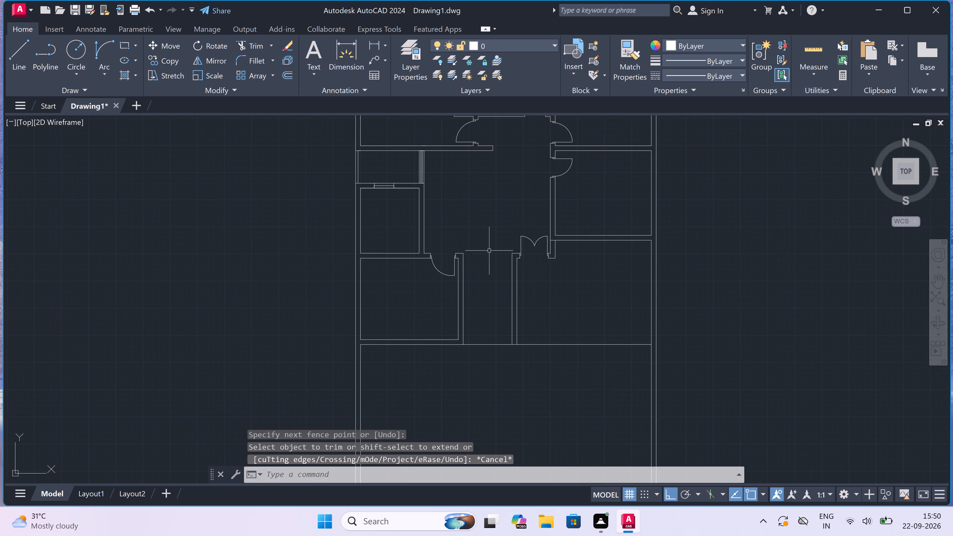
scroll(489, 251, down, 1)
scroll(489, 243, up, 2)
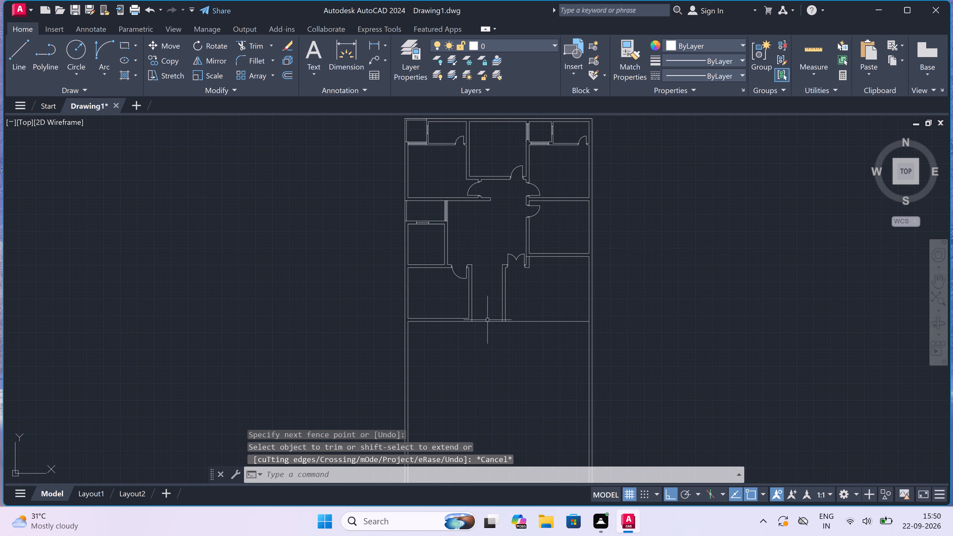
scroll(474, 337, up, 4)
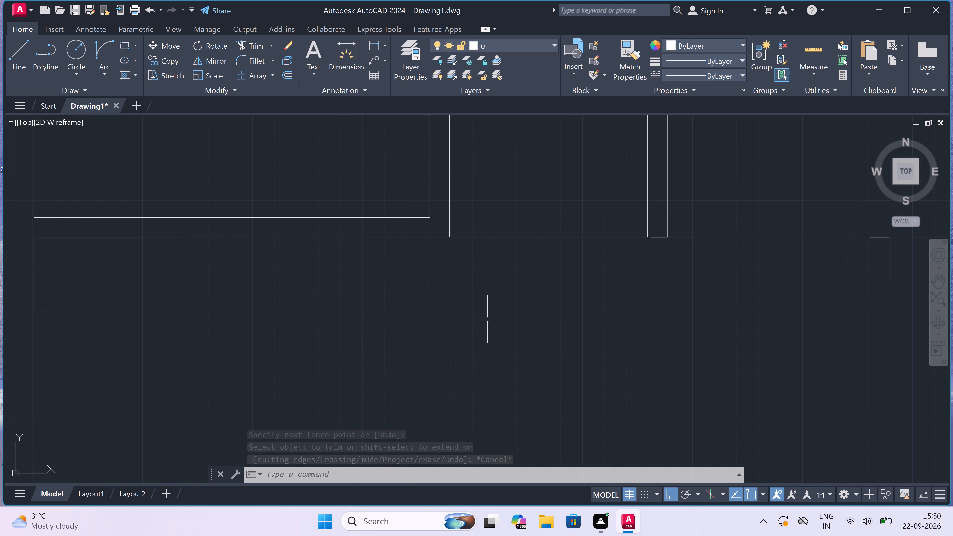
scroll(497, 290, down, 3)
scroll(506, 261, up, 2)
text(l)
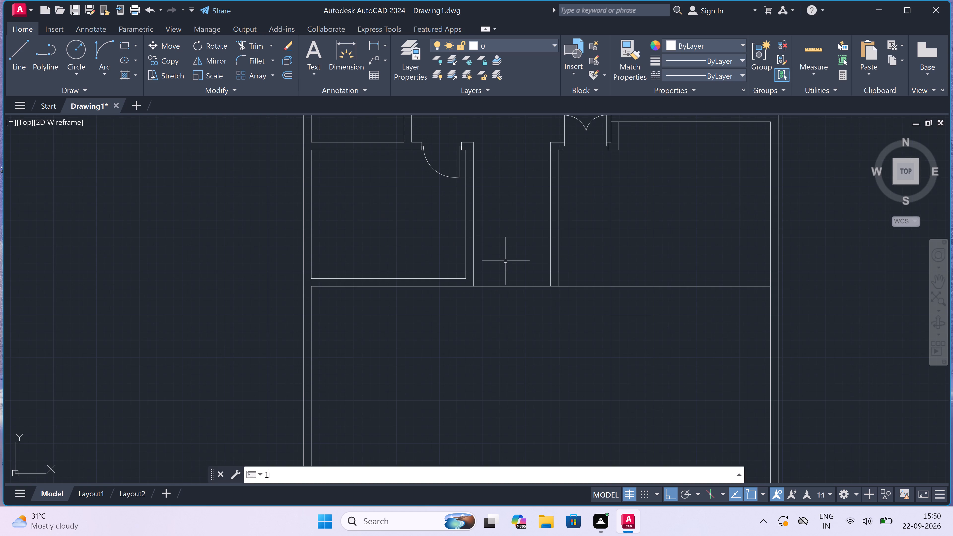
key(space)
scroll(475, 273, up, 2)
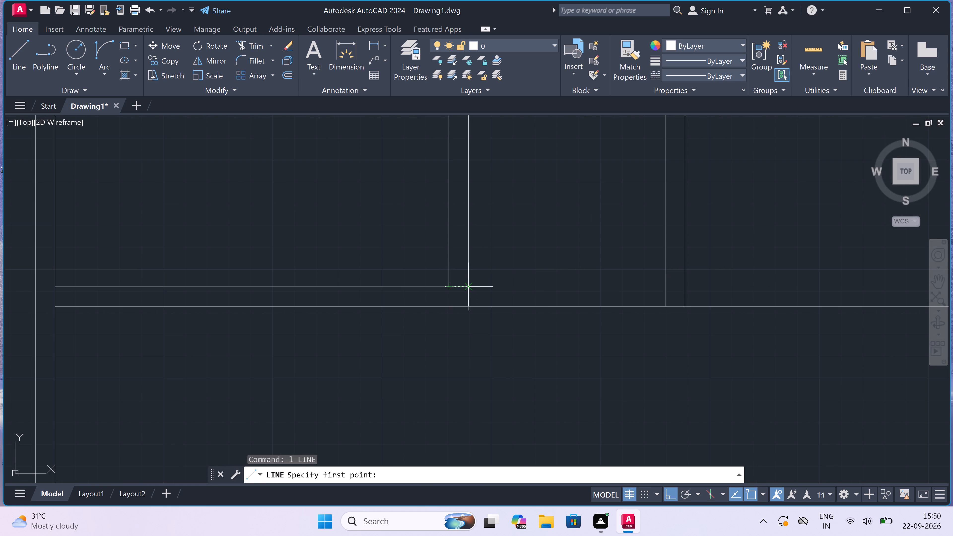
drag(469, 285, 475, 285)
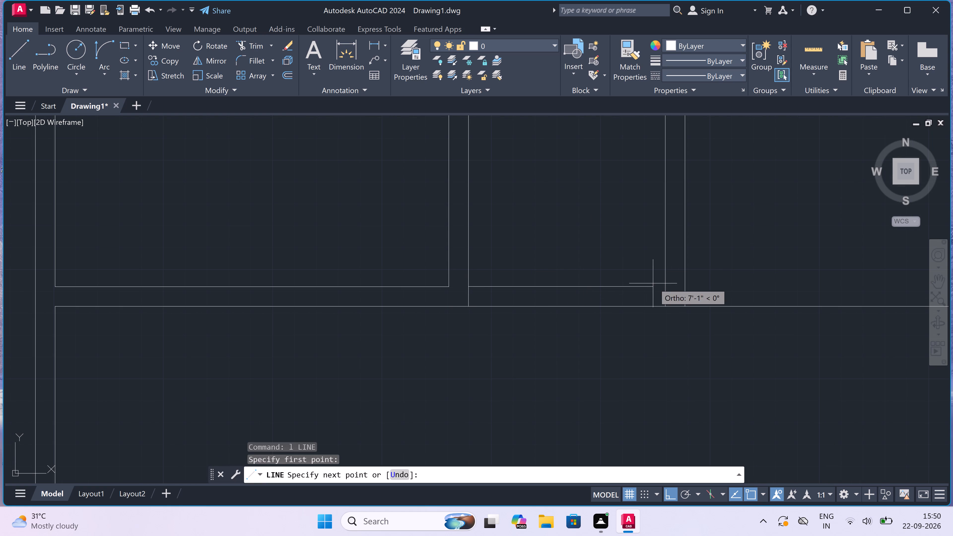
click(662, 287)
key(Escape)
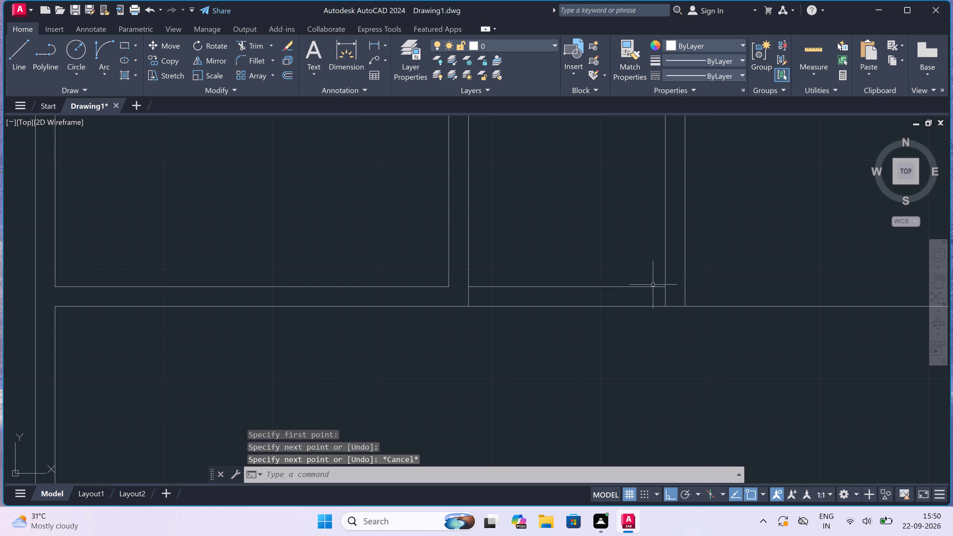
Trim the two partition inner-face stubs that extend south of the new horizontal line.
key(t)
key(r)
key(space)
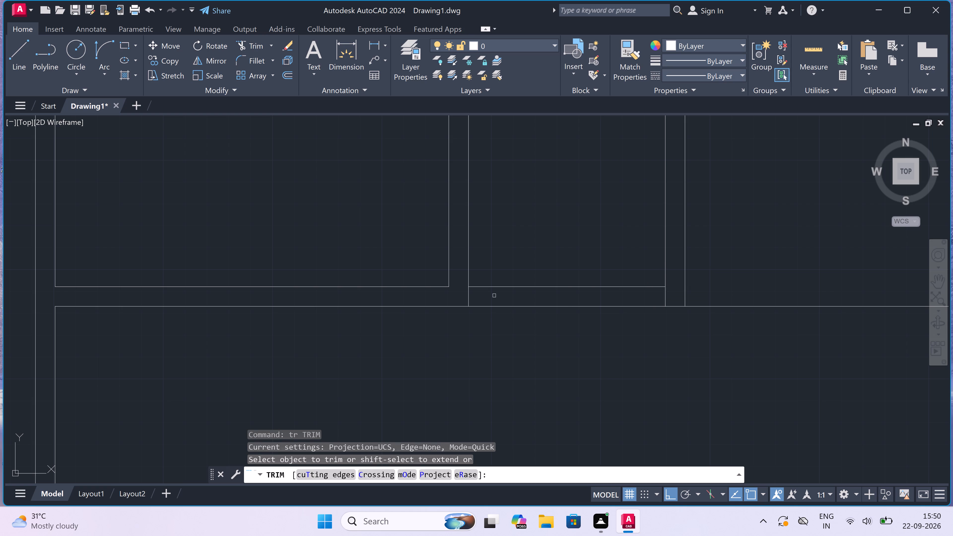
drag(464, 300, 469, 300)
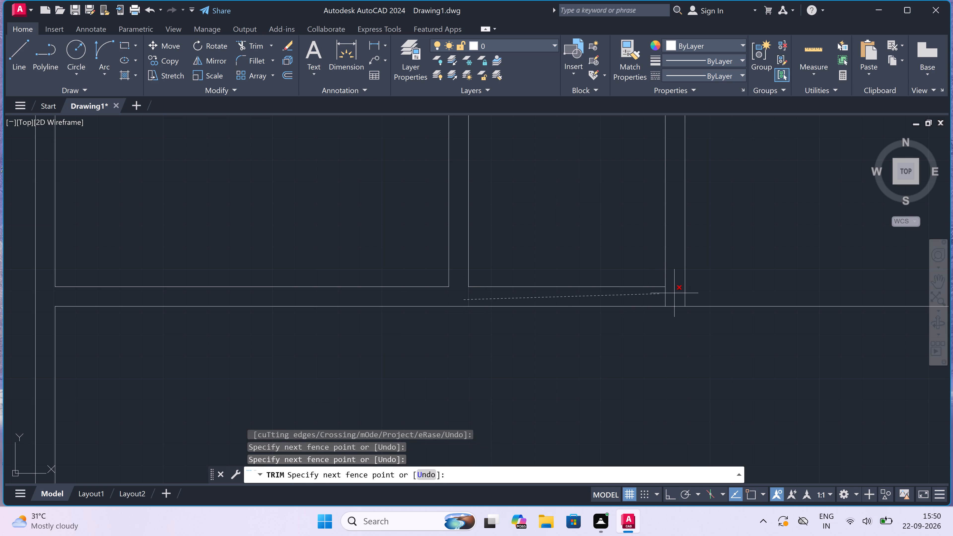
click(675, 294)
key(Escape)
Offset the central space's south inner wall line 5' to the north.
scroll(489, 290, down, 2)
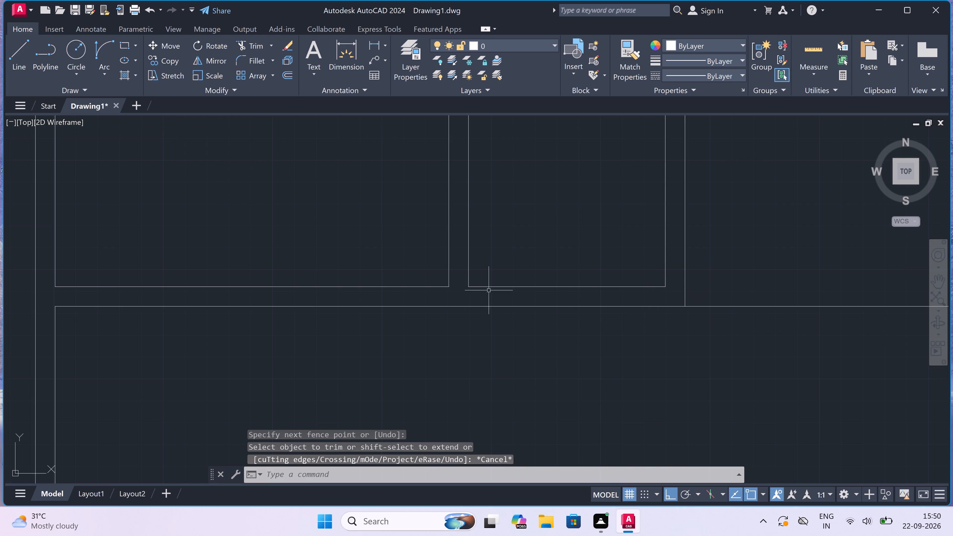
scroll(489, 290, down, 5)
scroll(512, 270, up, 3)
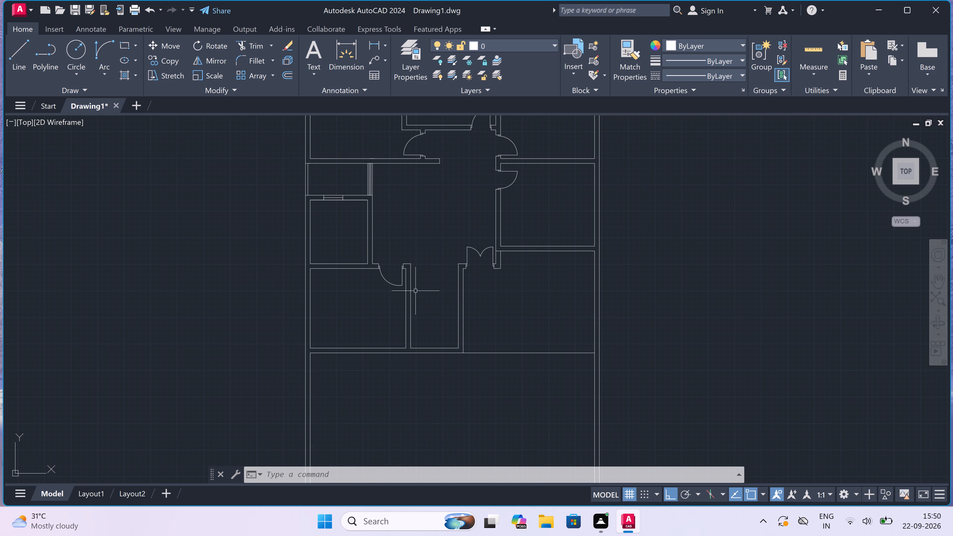
scroll(412, 338, up, 3)
key(o)
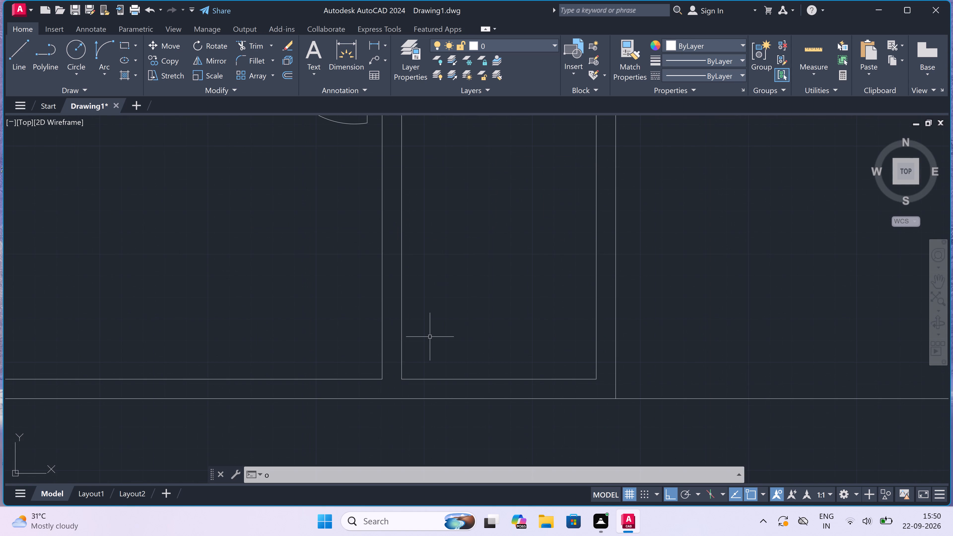
key(space)
drag(443, 376, 449, 375)
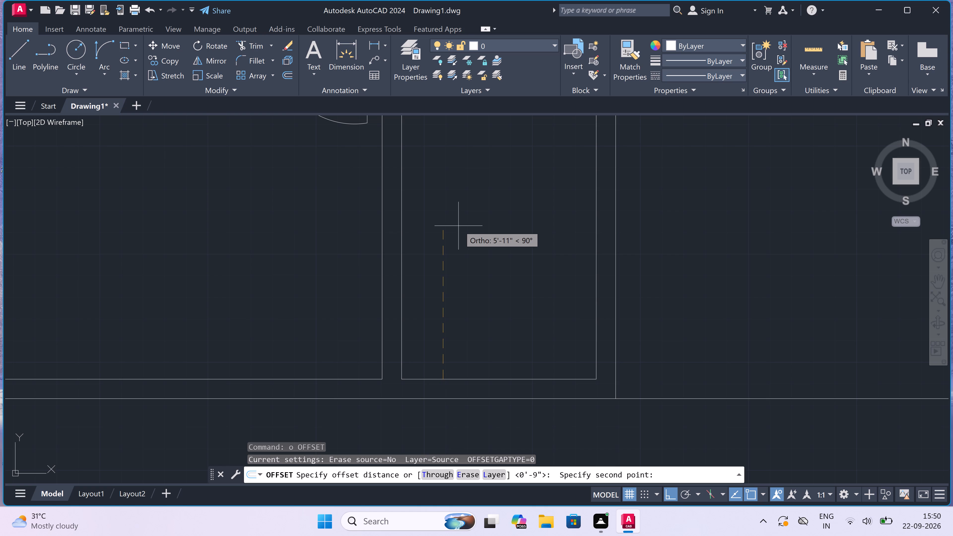
text(5')
key(space)
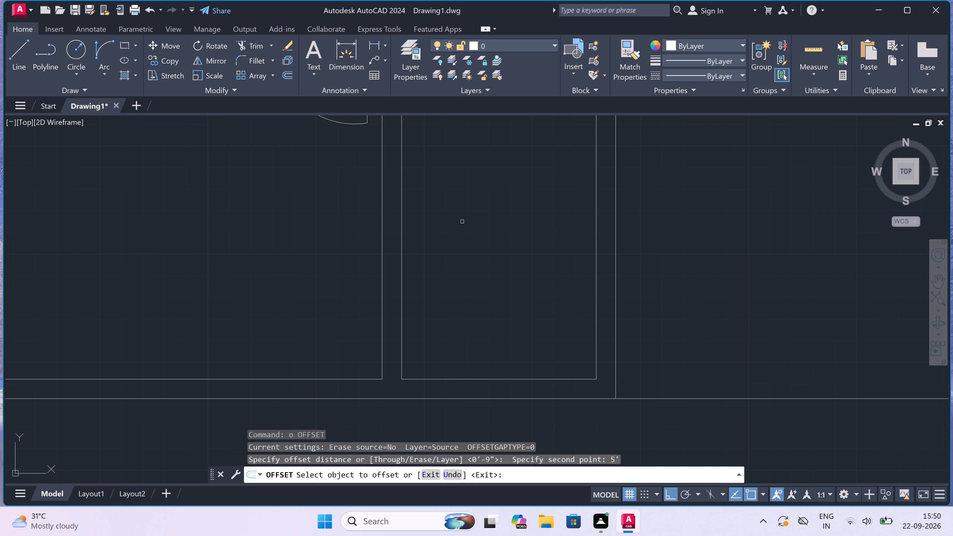
click(459, 378)
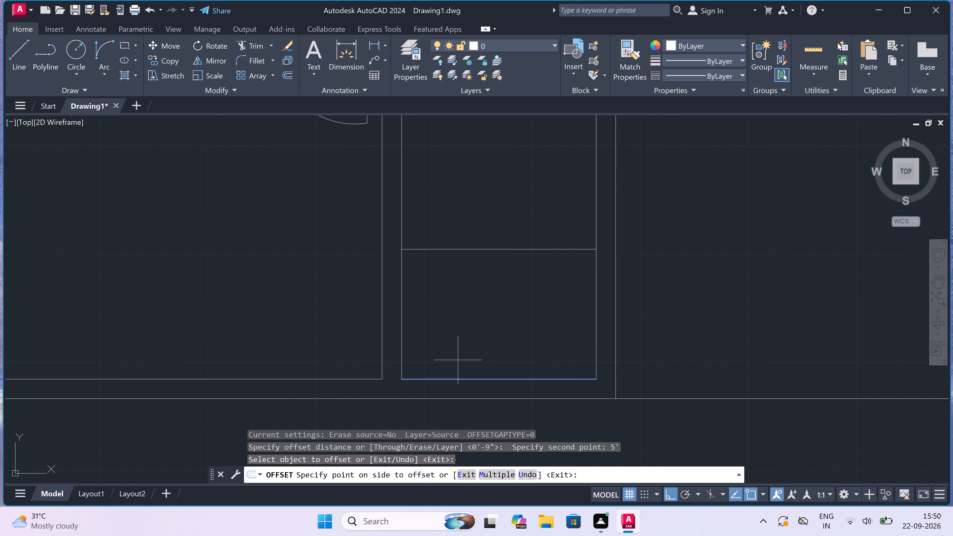
click(453, 313)
key(Escape)
Offset the new cross line in the central space 4.5" to the north to form a partition wall.
key(space)
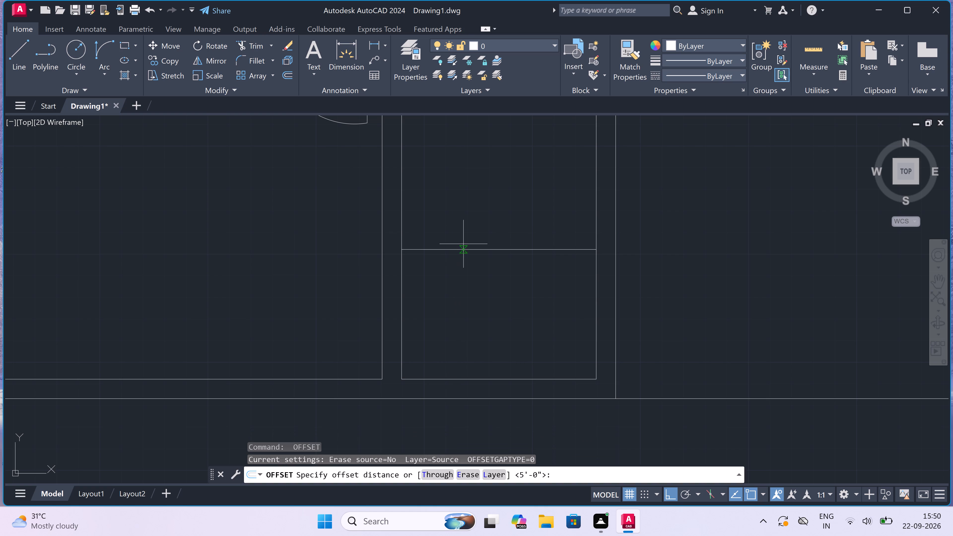
click(463, 244)
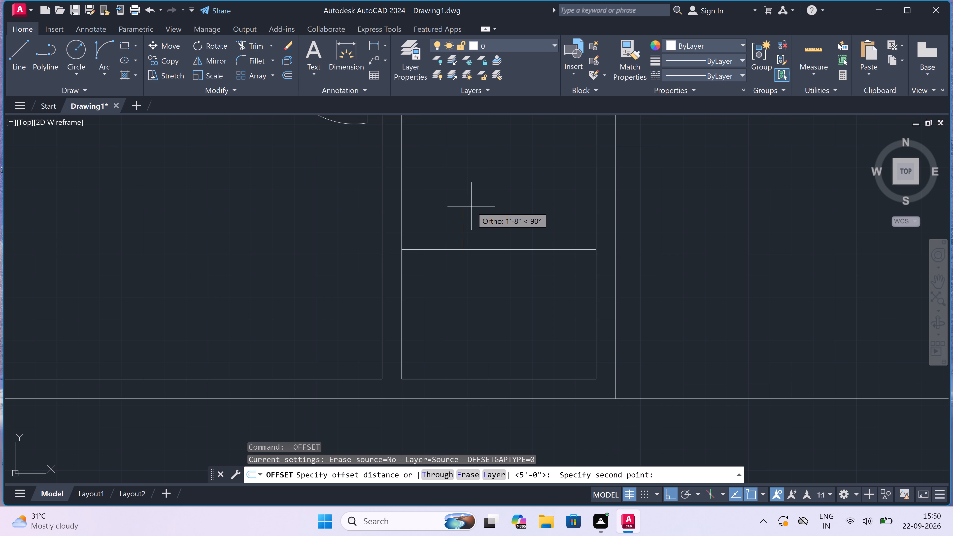
text(4.5")
key(space)
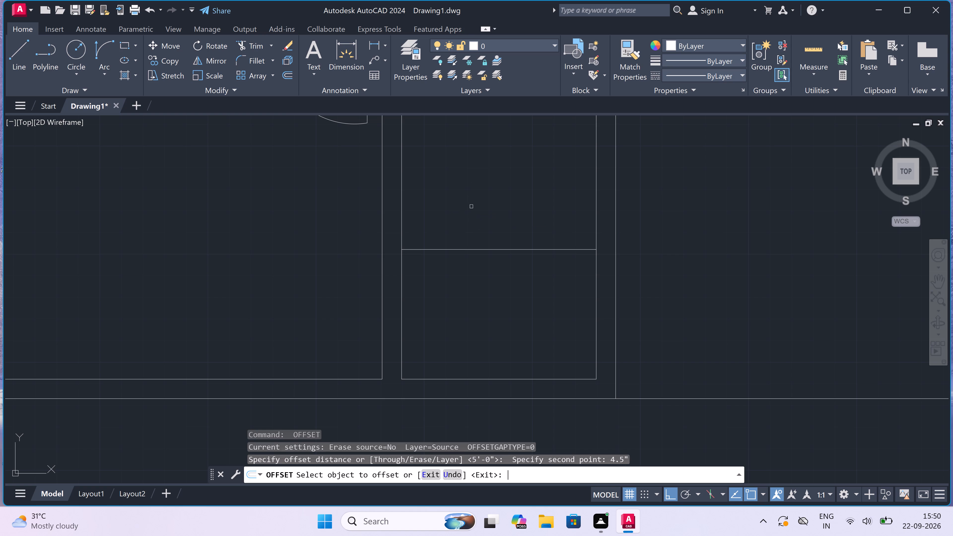
drag(466, 250, 466, 246)
click(466, 228)
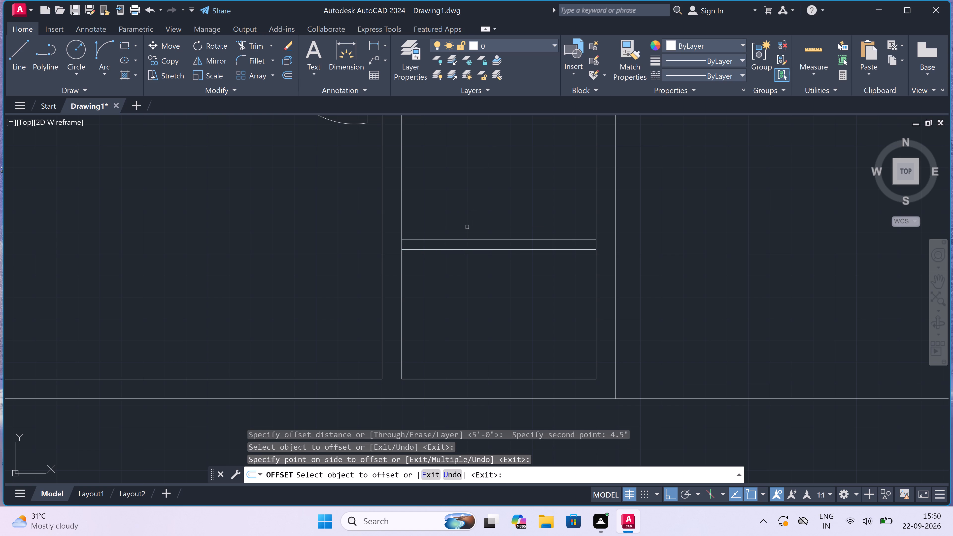
Draw the north jamb line across the west partition just south of the new cross wall, with a 2" stop and a 2' door leaf eastward.
key(Escape)
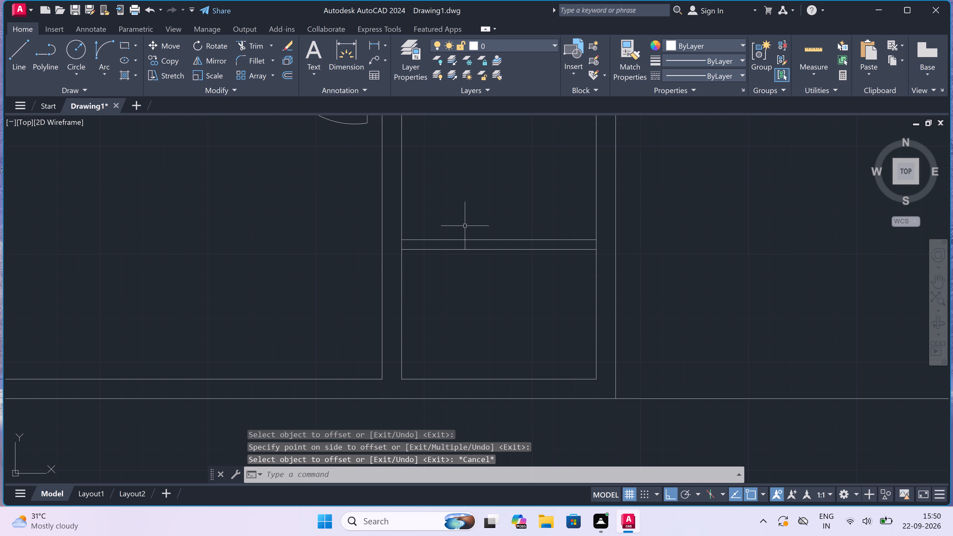
key(l)
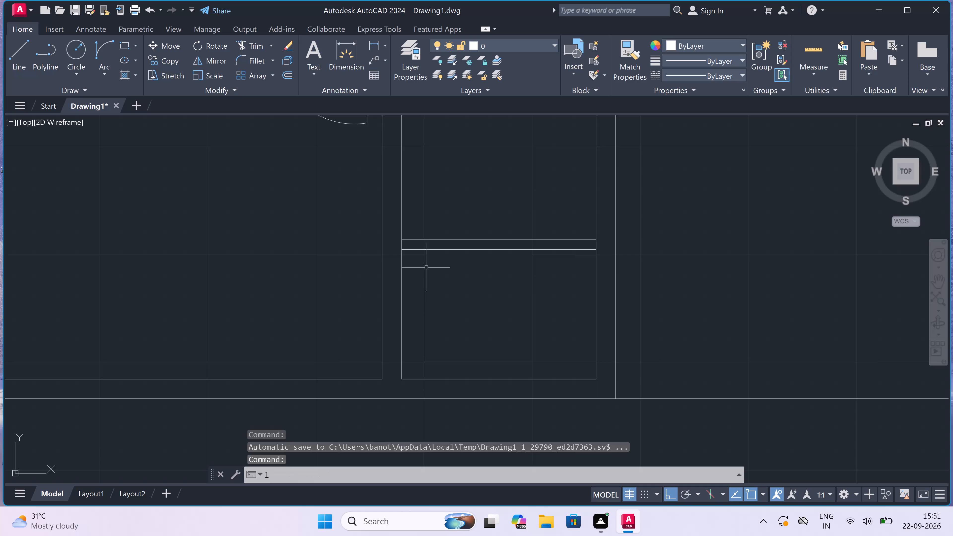
key(space)
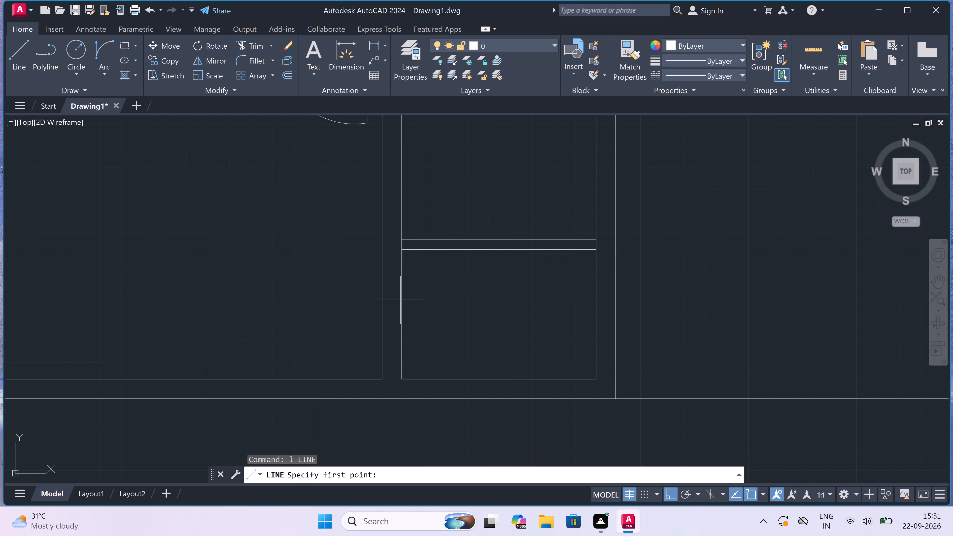
scroll(383, 242, up, 1)
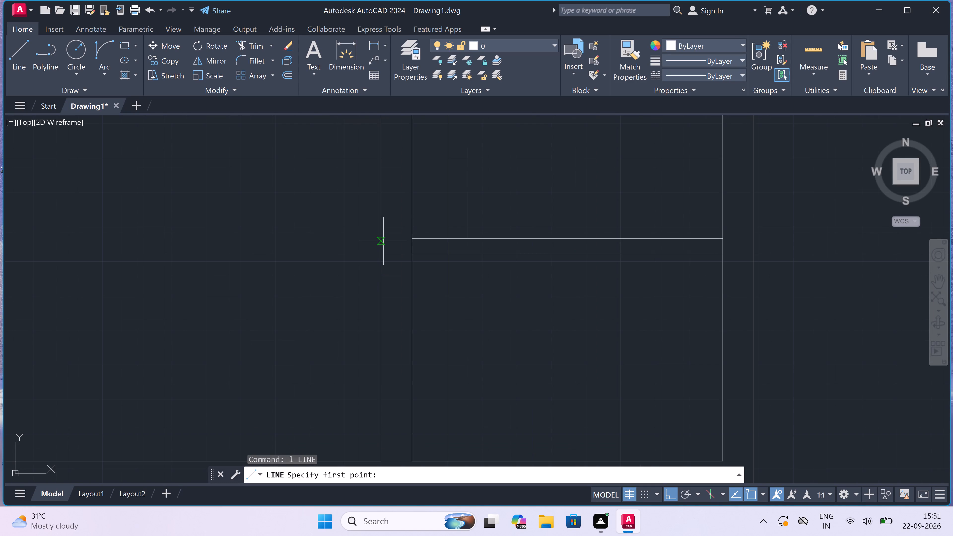
click(380, 268)
click(416, 266)
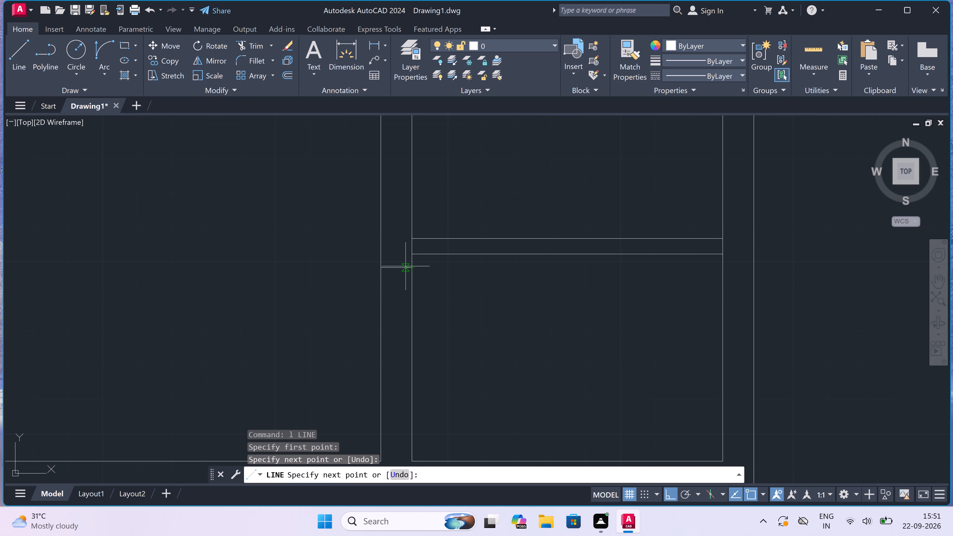
click(395, 268)
text(2")
key(space)
text(2')
key(space)
key(Escape)
Draw the south jamb line across the same west partition, with a 2" stop pointing north from its midpoint.
key(space)
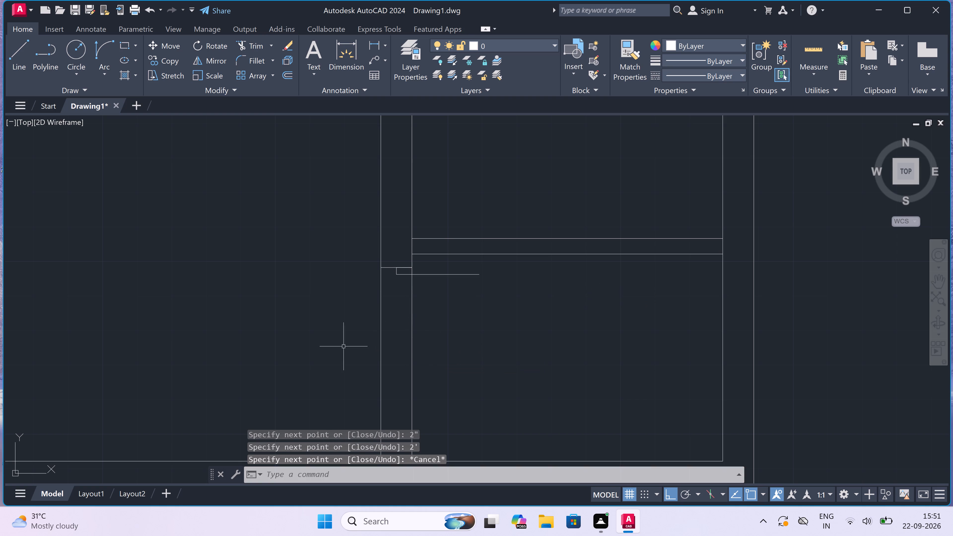
click(379, 361)
click(414, 359)
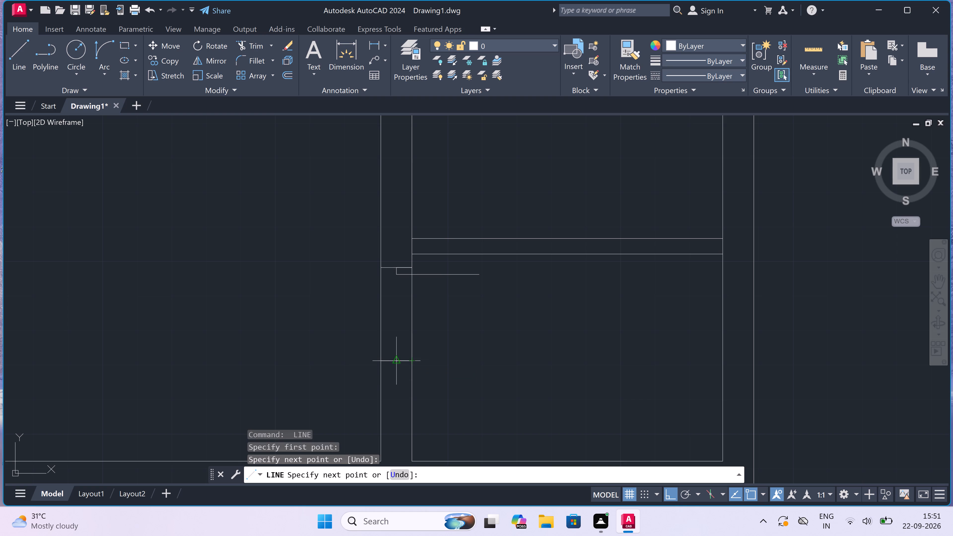
click(393, 360)
text(2")
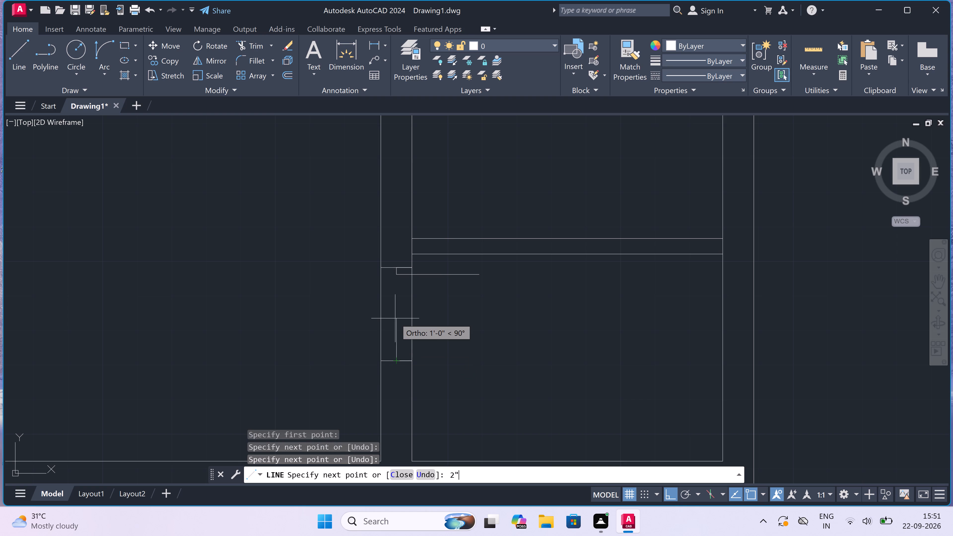
key(space)
key(Escape)
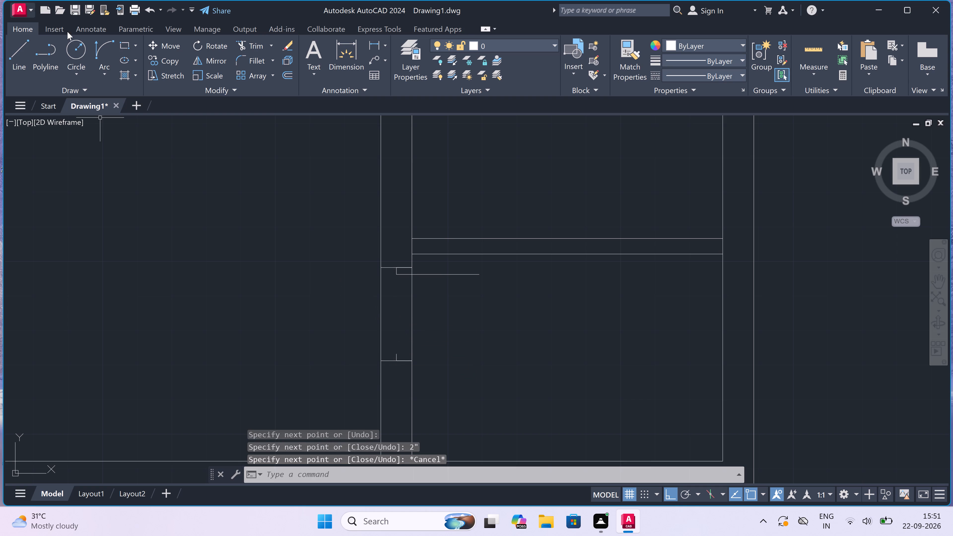
Draw the door swing arc from the 2' leaf's free end to the south jamb's stop.
click(101, 48)
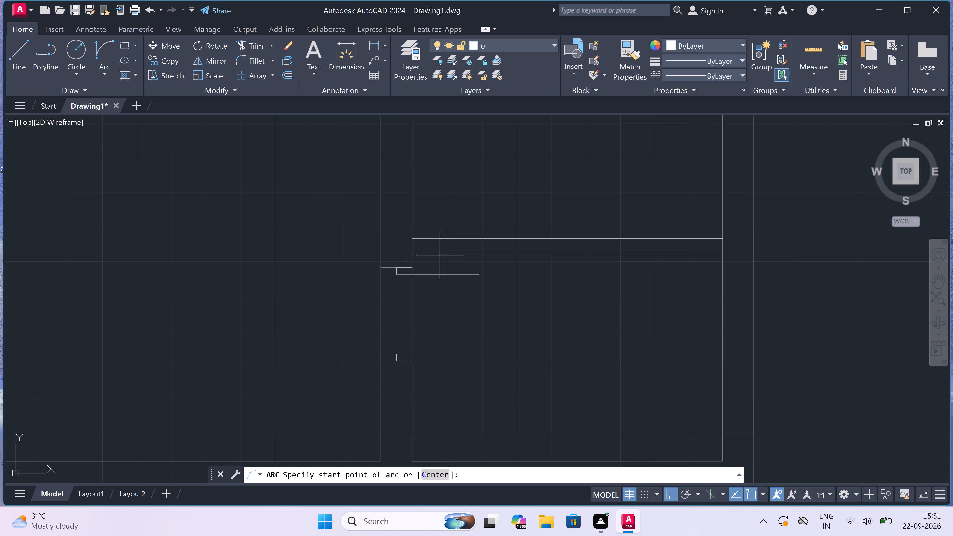
click(485, 273)
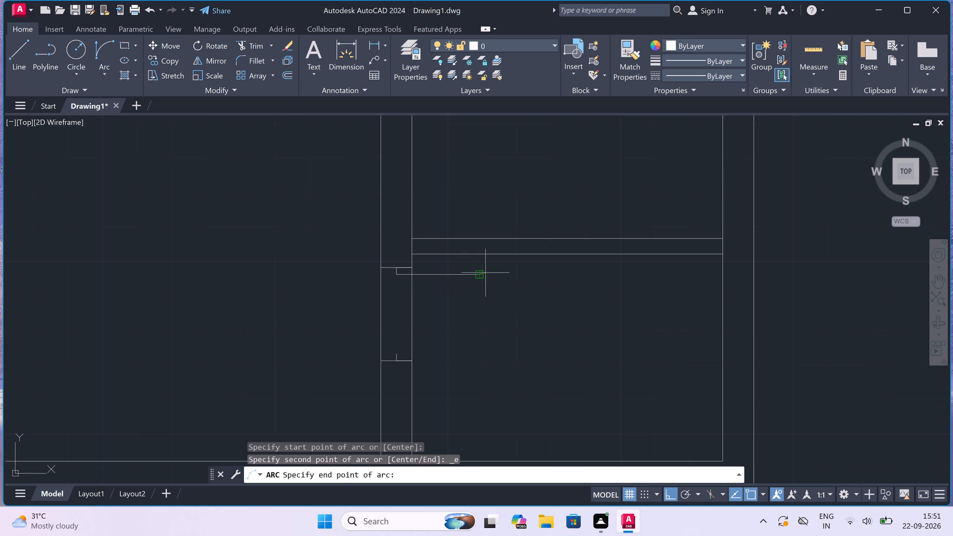
click(394, 354)
click(490, 363)
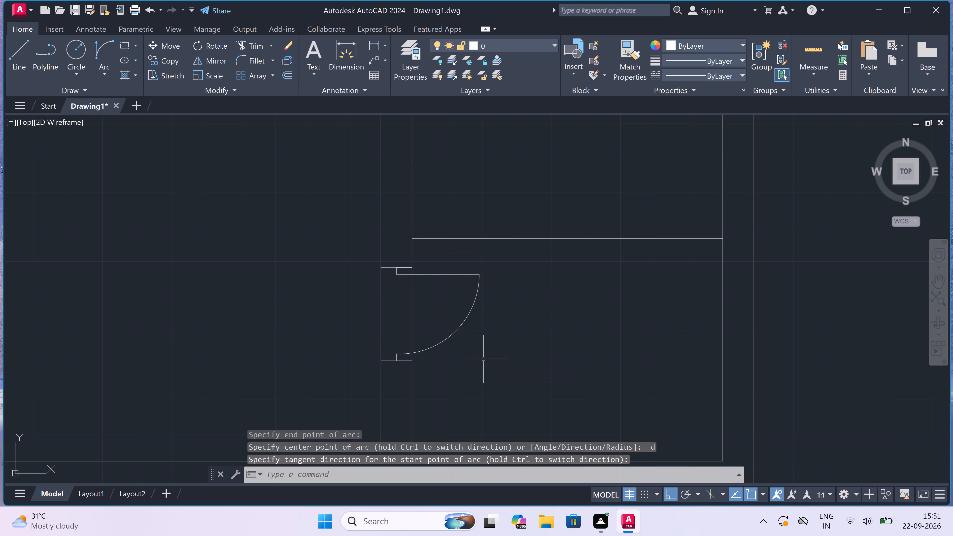
Trim both west partition face lines between the two jambs to open the doorway.
key(t)
key(r)
key(space)
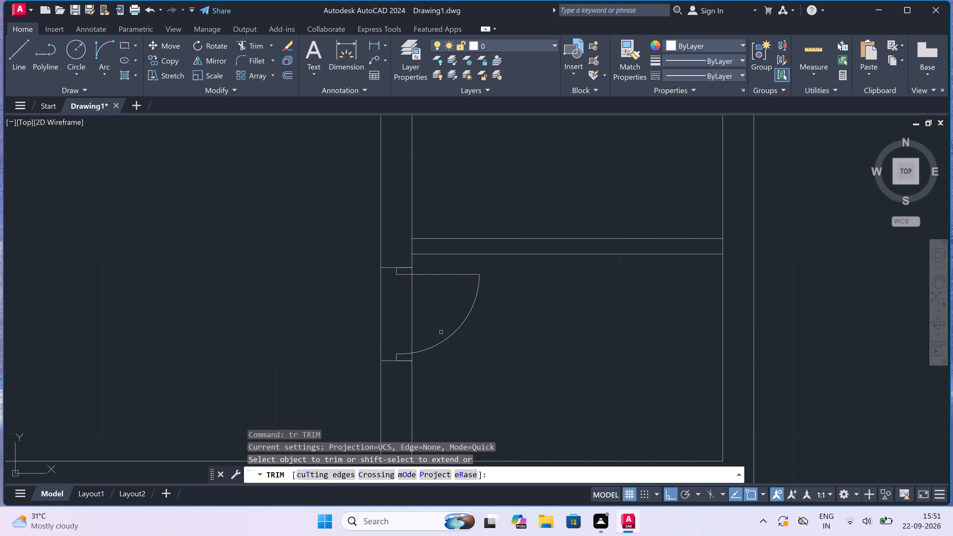
click(438, 320)
click(336, 321)
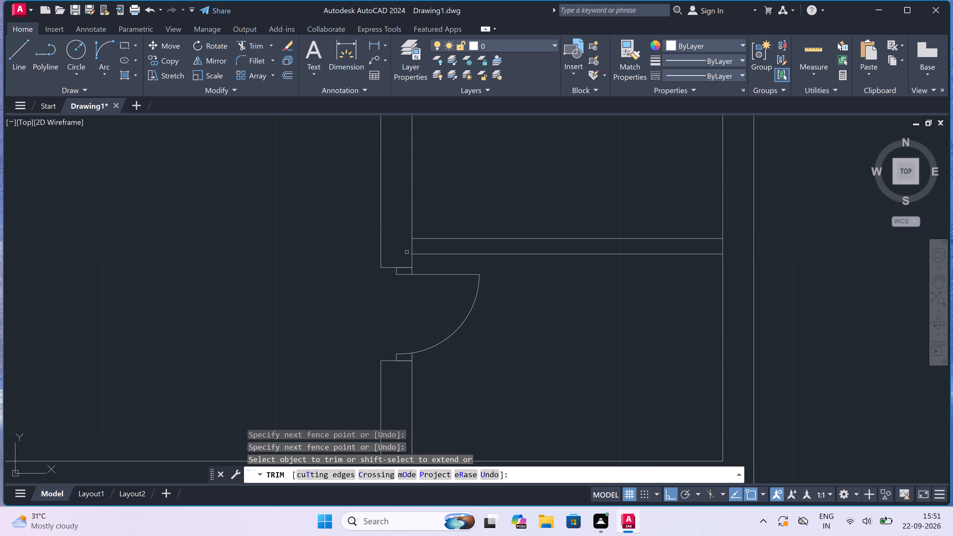
Trim the west and east partition faces between the cross wall's two lines so the wall junctions are open.
click(414, 245)
scroll(414, 245, down, 3)
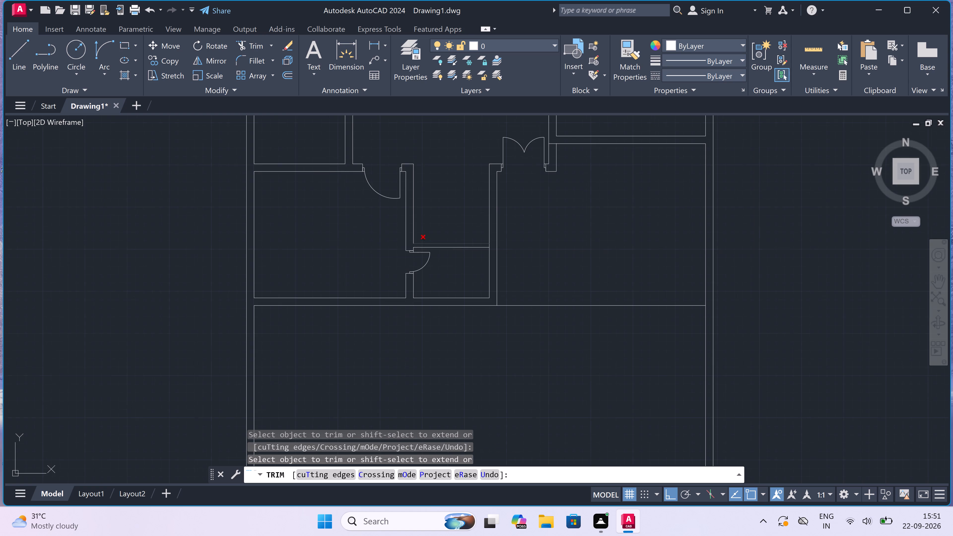
scroll(492, 250, up, 1)
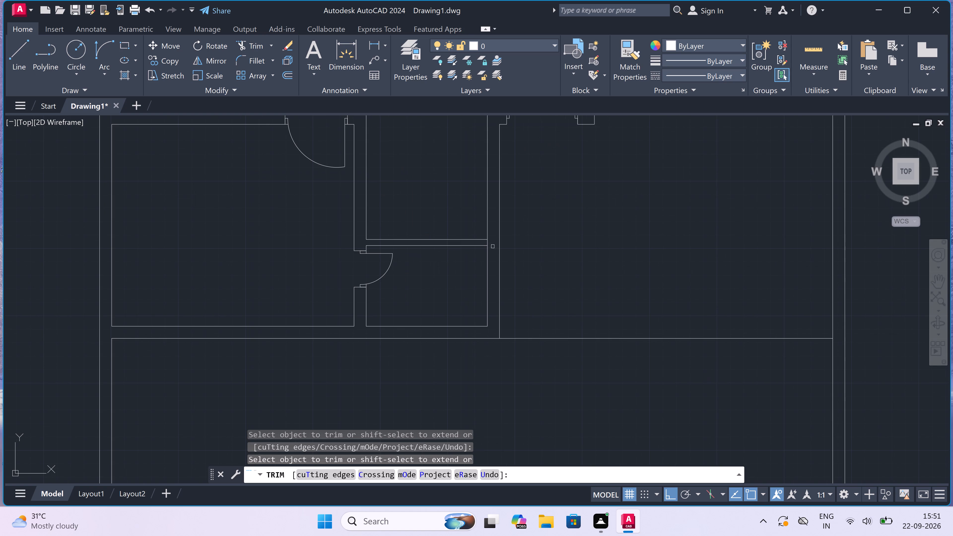
scroll(485, 243, up, 3)
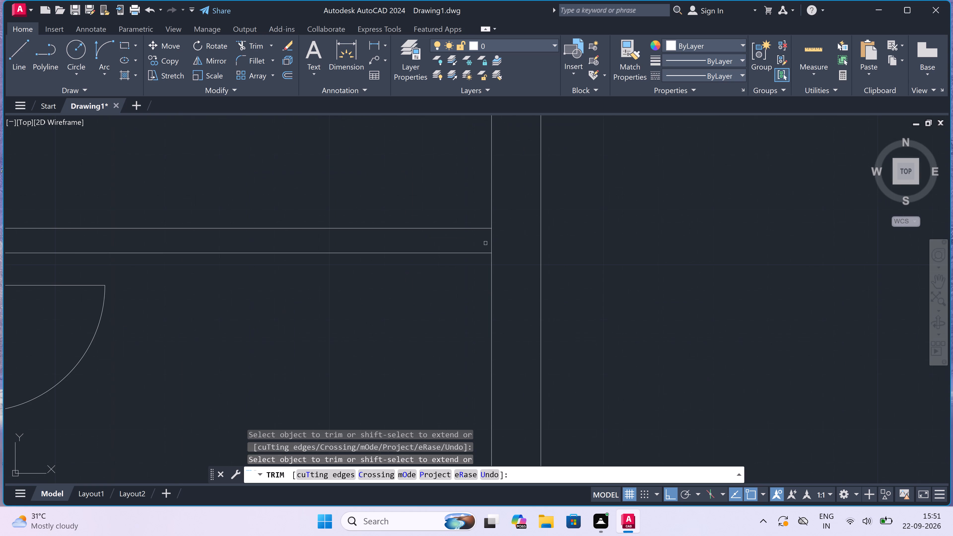
click(490, 240)
scroll(490, 240, down, 3)
key(Escape)
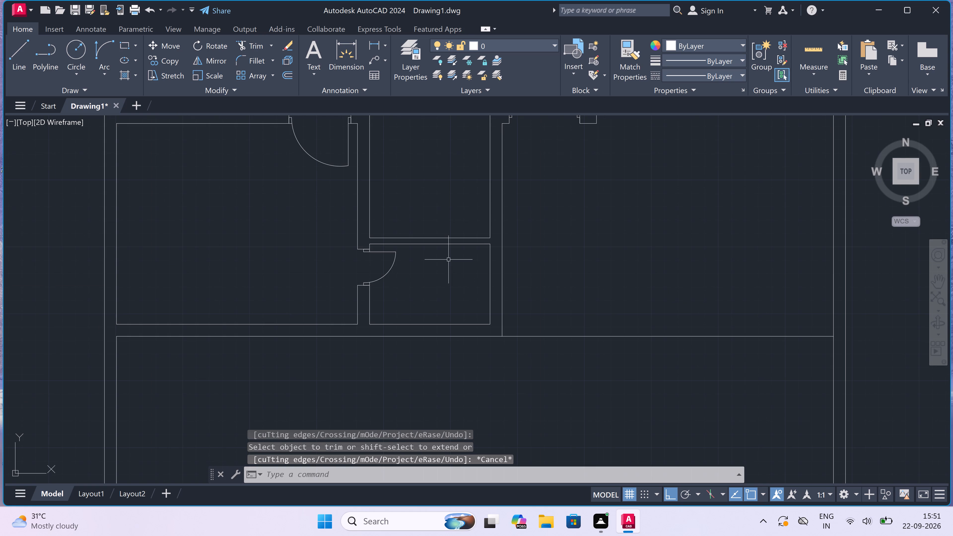
Draw a 2' wide window symbol in the new cross wall, with a centre line and end lines across the wall thickness.
text(l)
key(space)
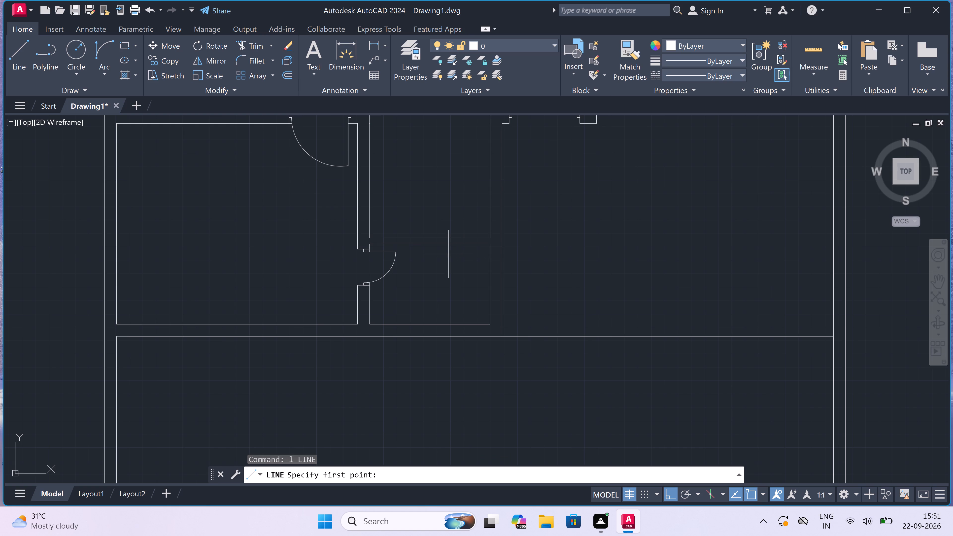
scroll(401, 237, up, 1)
click(399, 238)
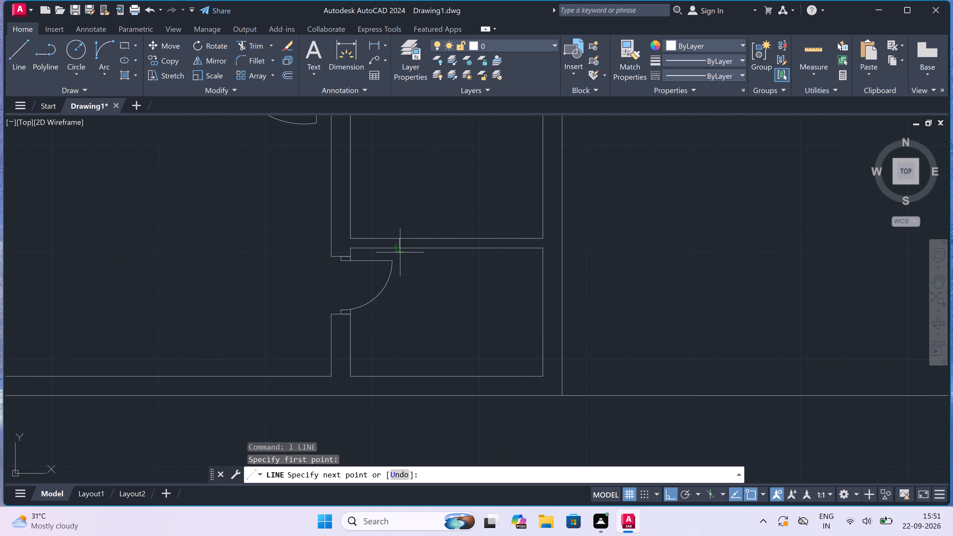
click(400, 249)
scroll(400, 249, up, 4)
drag(390, 210, 396, 210)
text(2')
key(space)
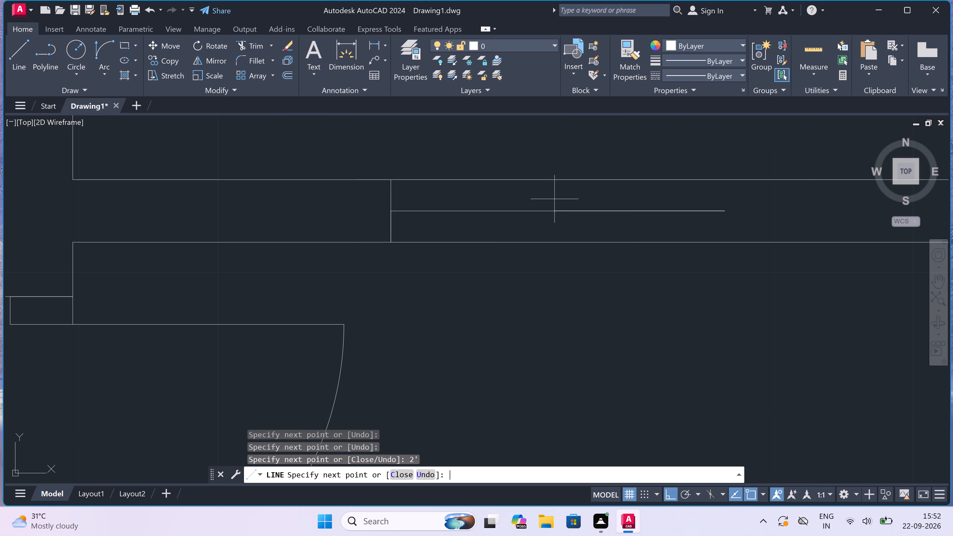
scroll(556, 198, down, 3)
scroll(606, 186, up, 1)
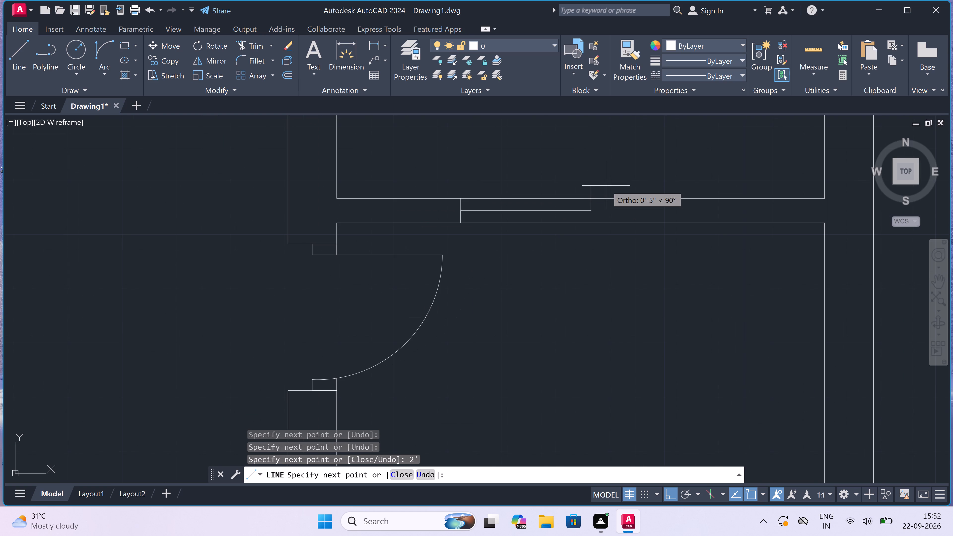
click(590, 200)
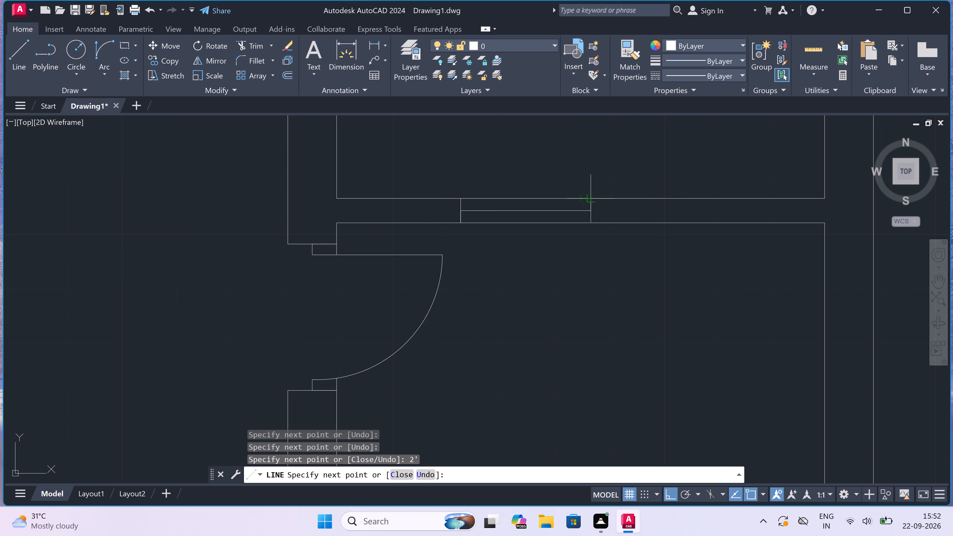
scroll(591, 204, up, 2)
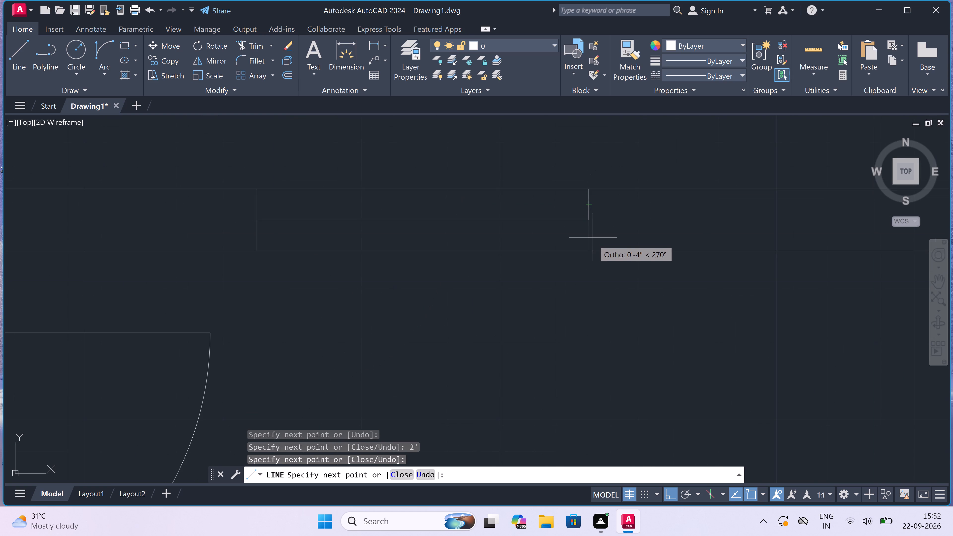
click(587, 249)
key(Escape)
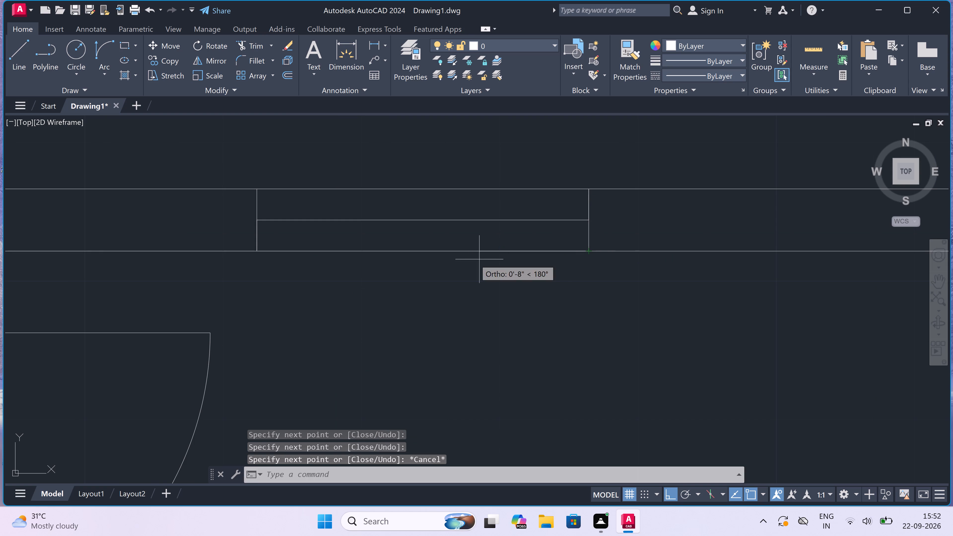
Draw the east jamb across the southwest room's south wall near its east end, with a 2" stop westward and a 3' door leaf northward.
scroll(461, 259, down, 8)
scroll(440, 256, up, 3)
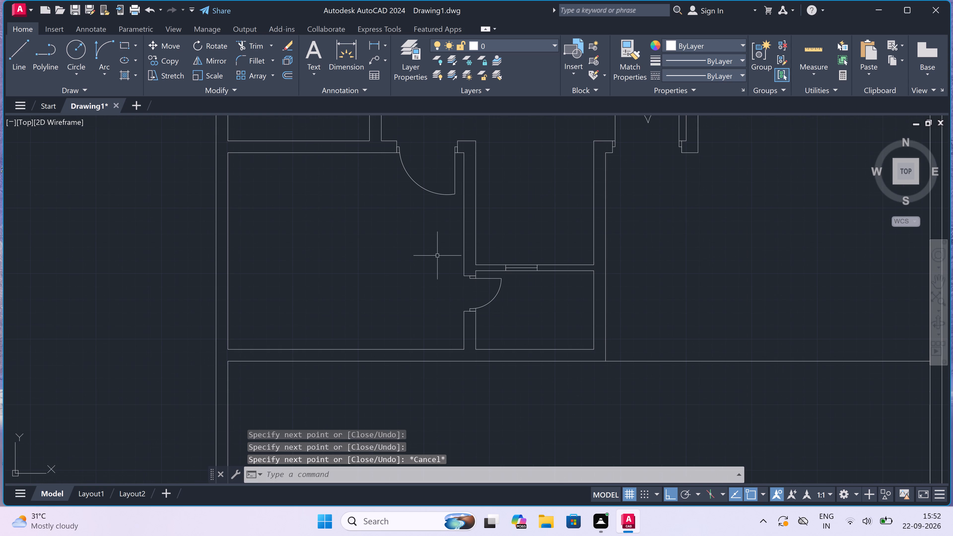
key(space)
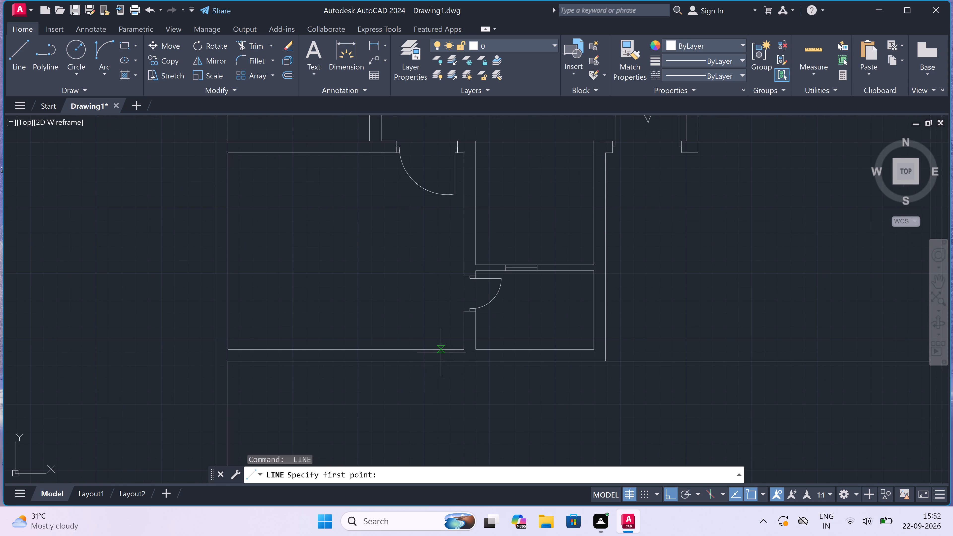
scroll(442, 352, up, 1)
drag(458, 350, 460, 362)
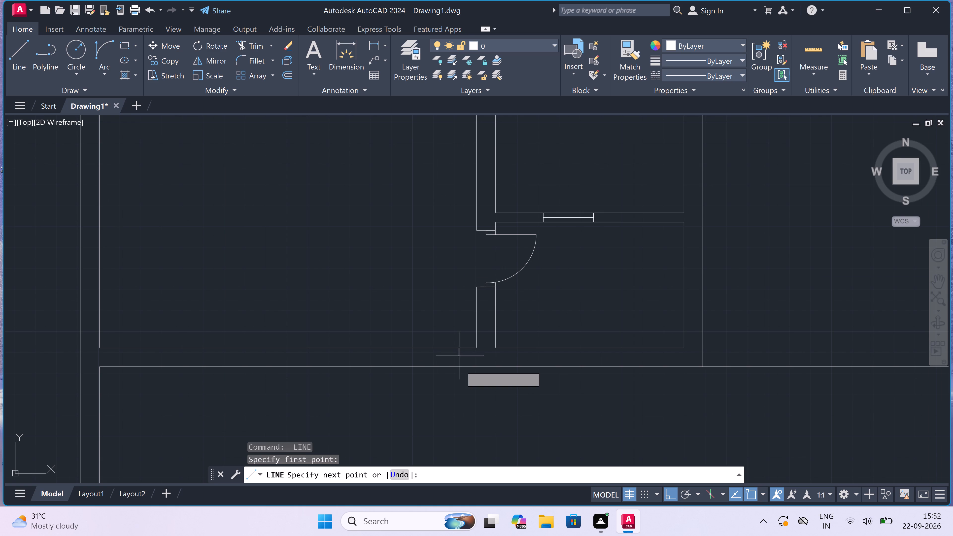
click(458, 368)
click(458, 358)
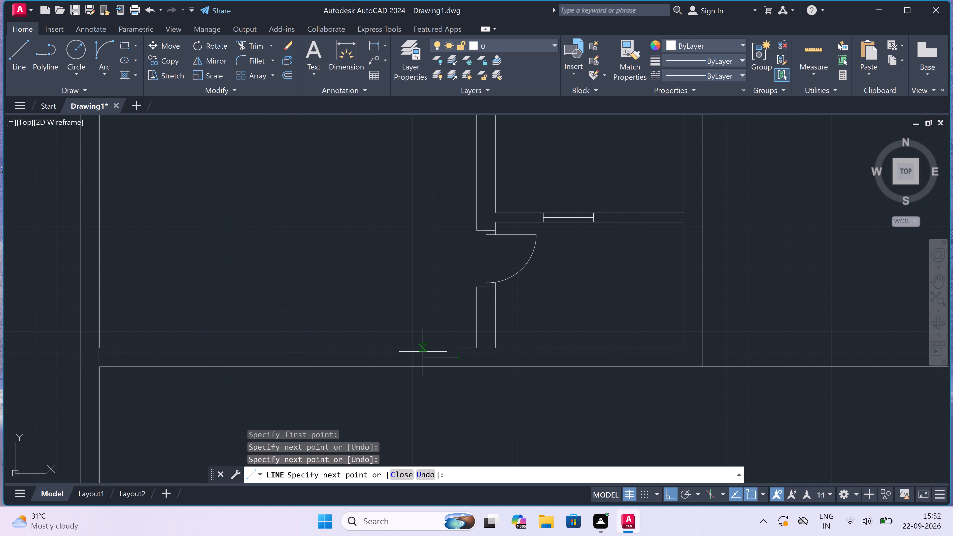
text(2")
key(space)
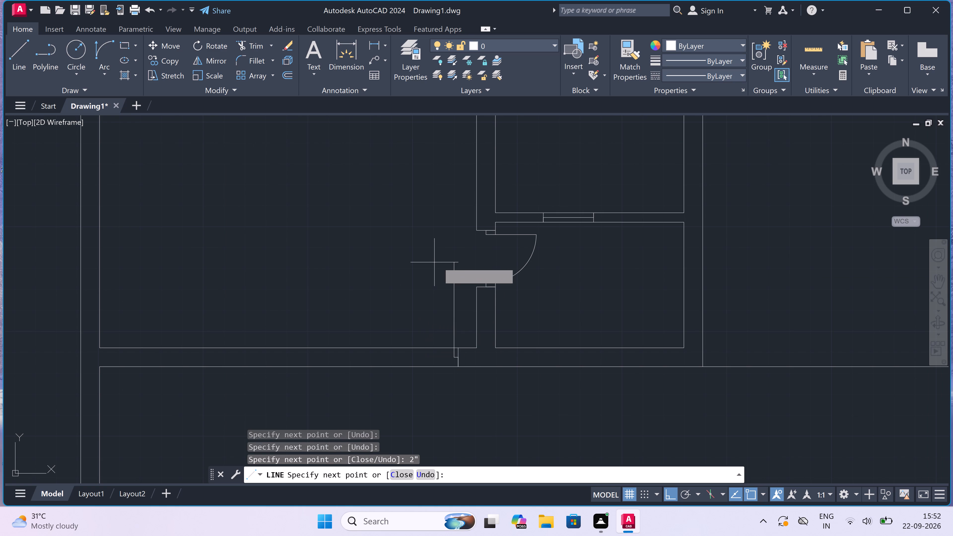
text(3')
key(space)
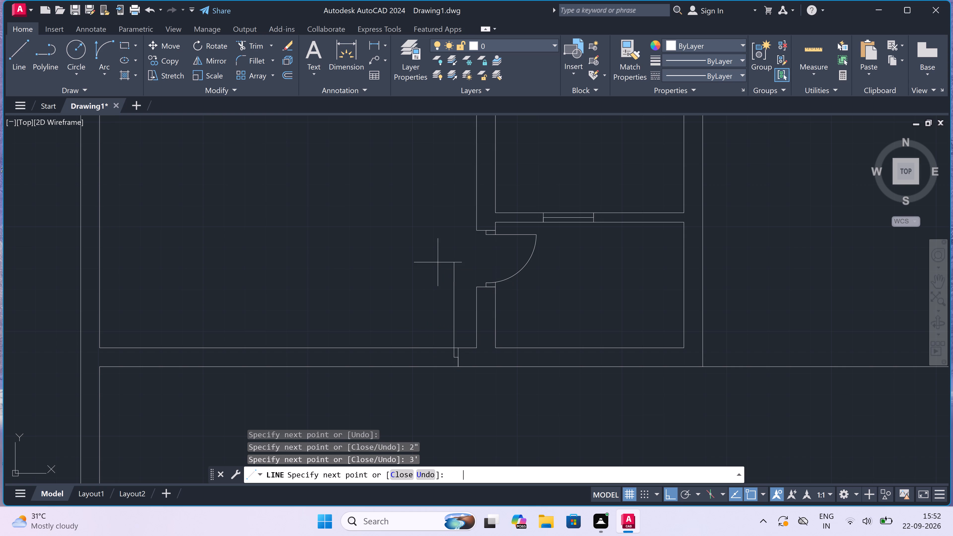
key(Escape)
Draw the west jamb line across the southwest room's south wall, with a 2" stop pointing east from its midpoint.
key(space)
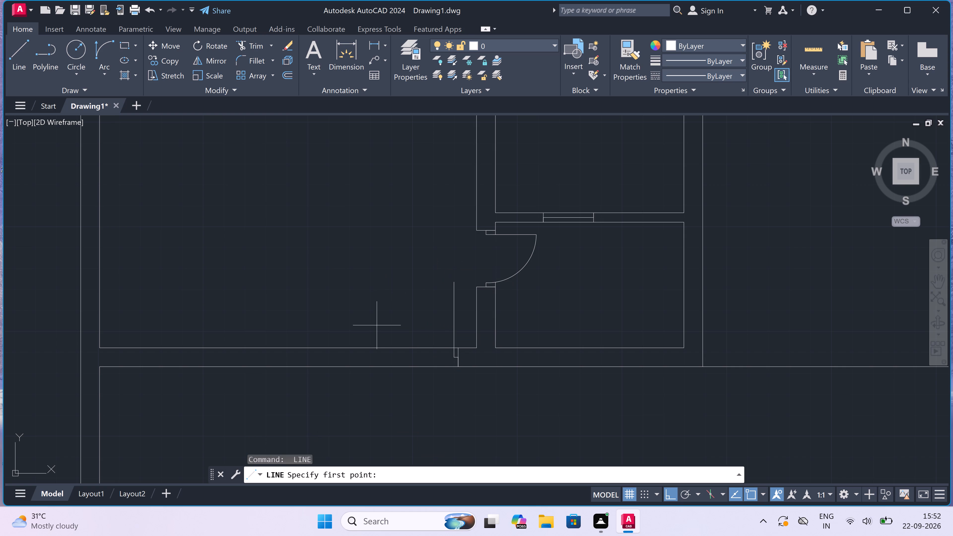
click(367, 348)
click(365, 367)
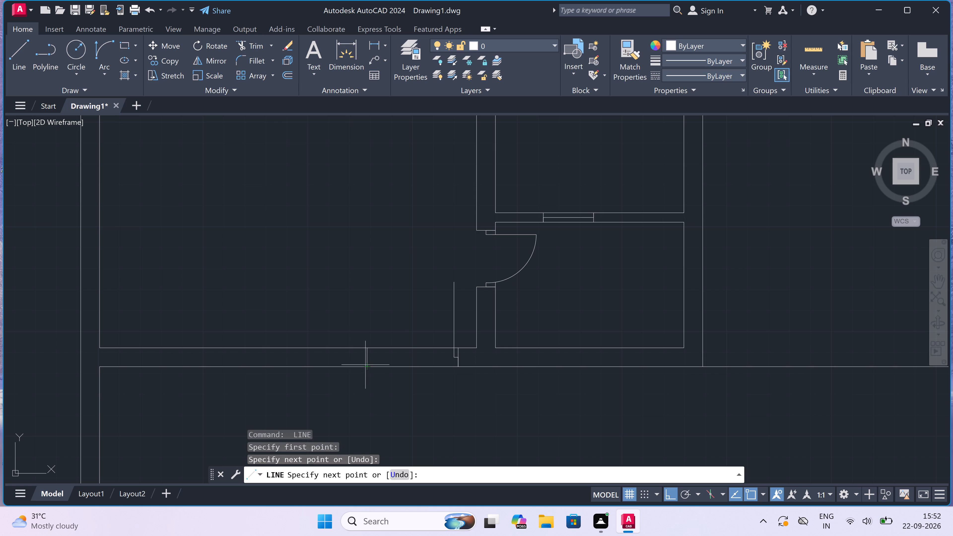
click(368, 357)
text(2")
key(space)
key(Escape)
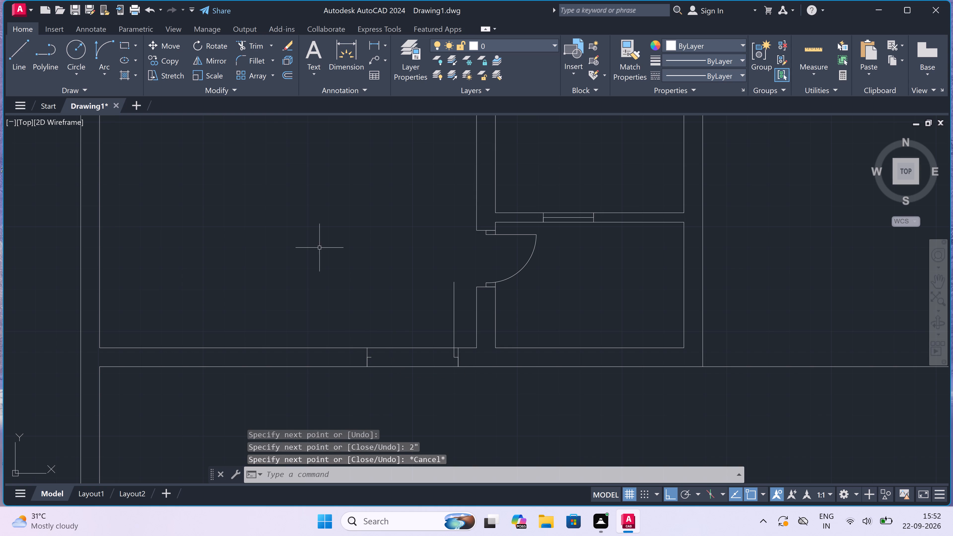
Draw the southwest room's south door swing arc from the leaf's north end to the west stop.
click(99, 44)
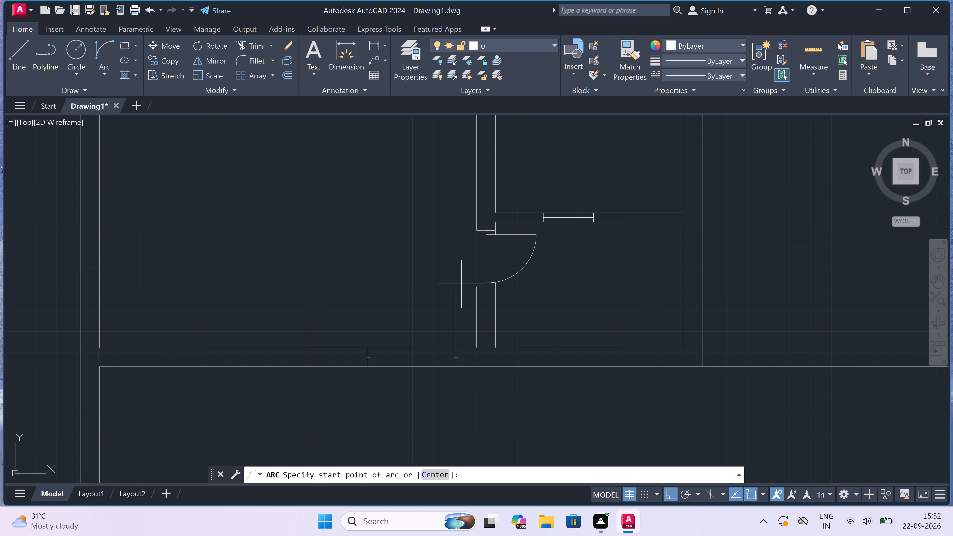
click(455, 281)
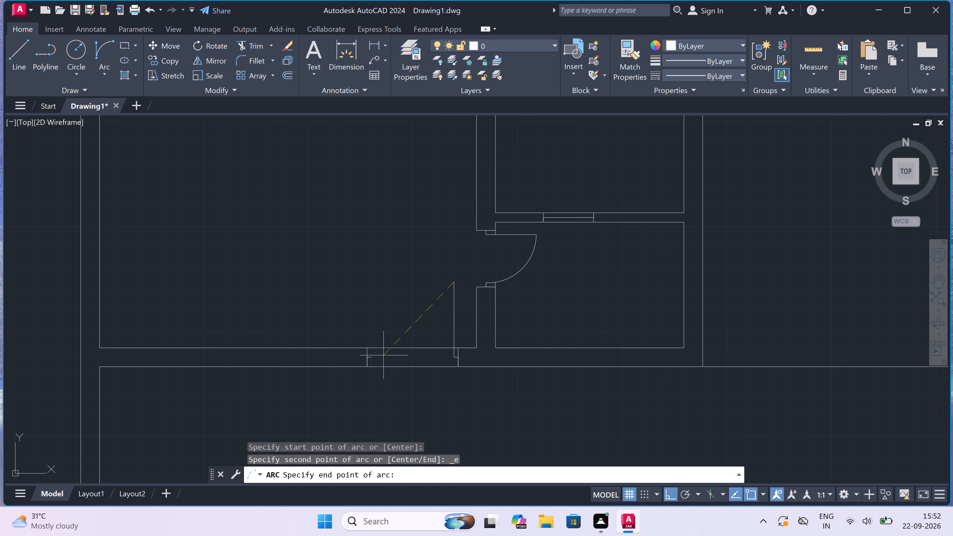
click(371, 357)
click(350, 332)
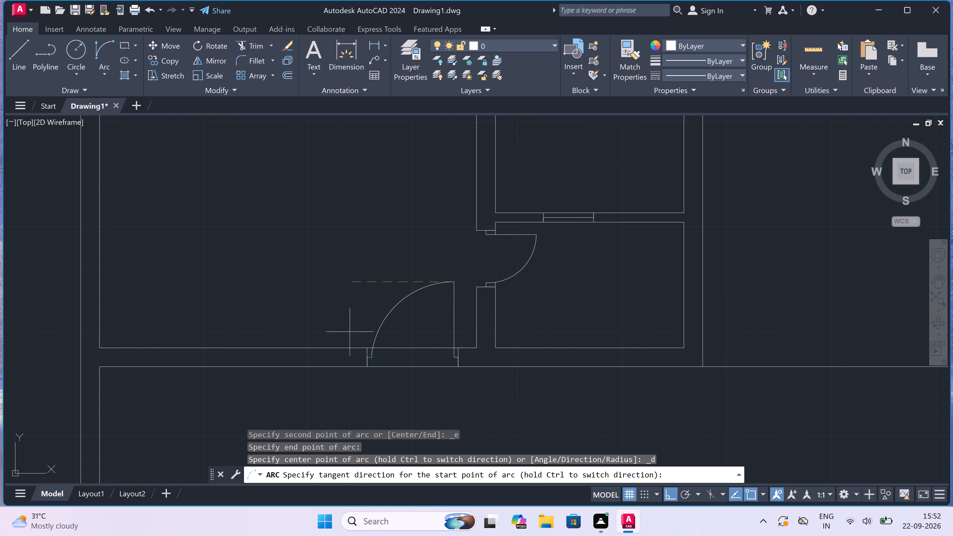
Trim both south wall lines between the door jambs to open the southwest room's doorway.
text(tr)
key(space)
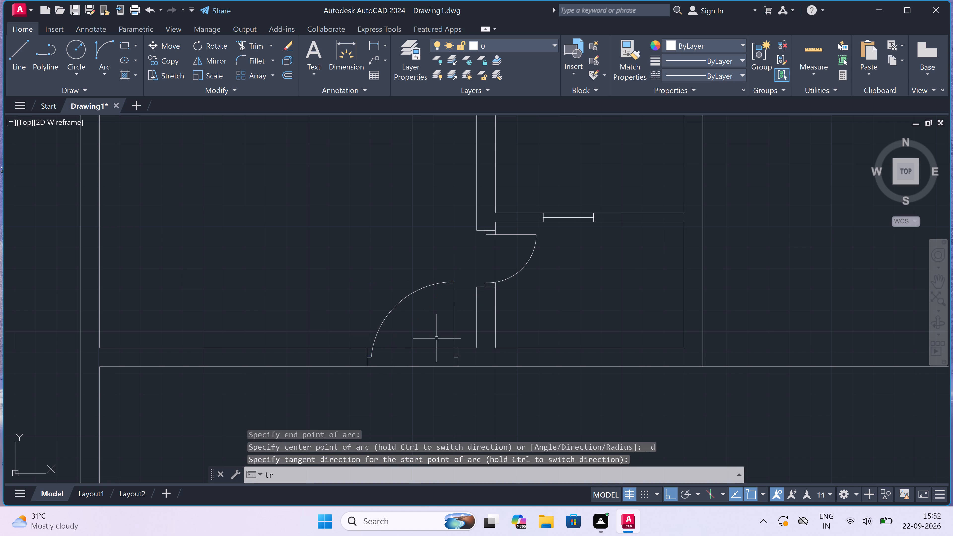
drag(431, 335, 431, 340)
click(423, 384)
scroll(416, 379, down, 3)
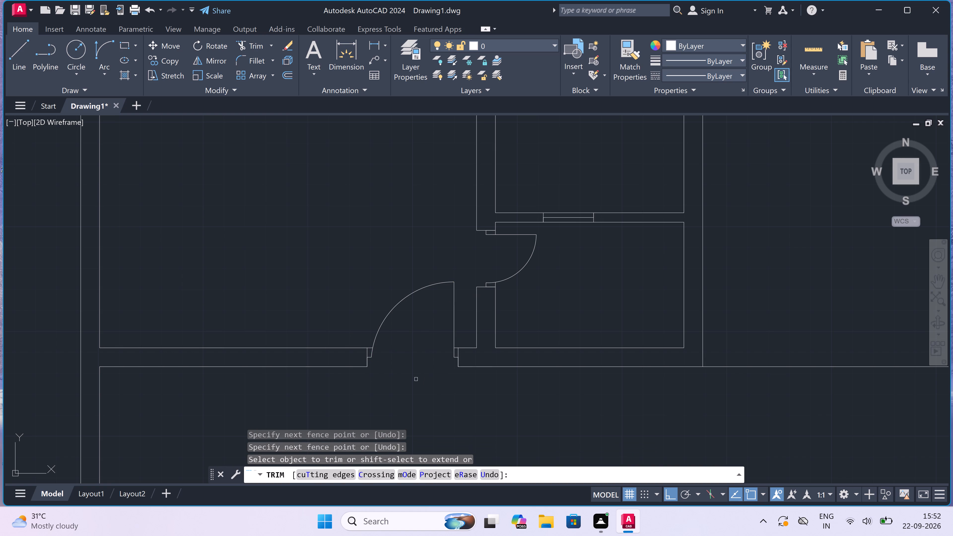
scroll(365, 389, up, 2)
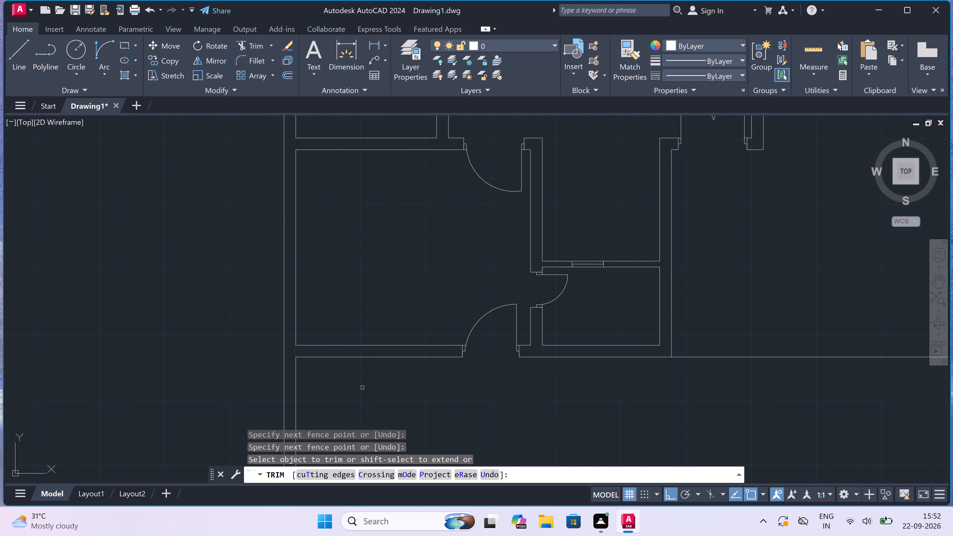
key(Escape)
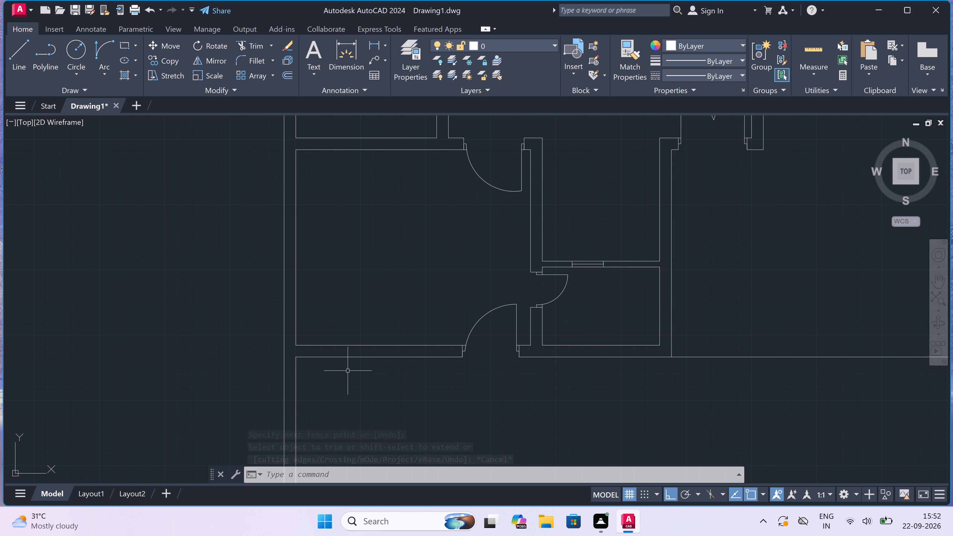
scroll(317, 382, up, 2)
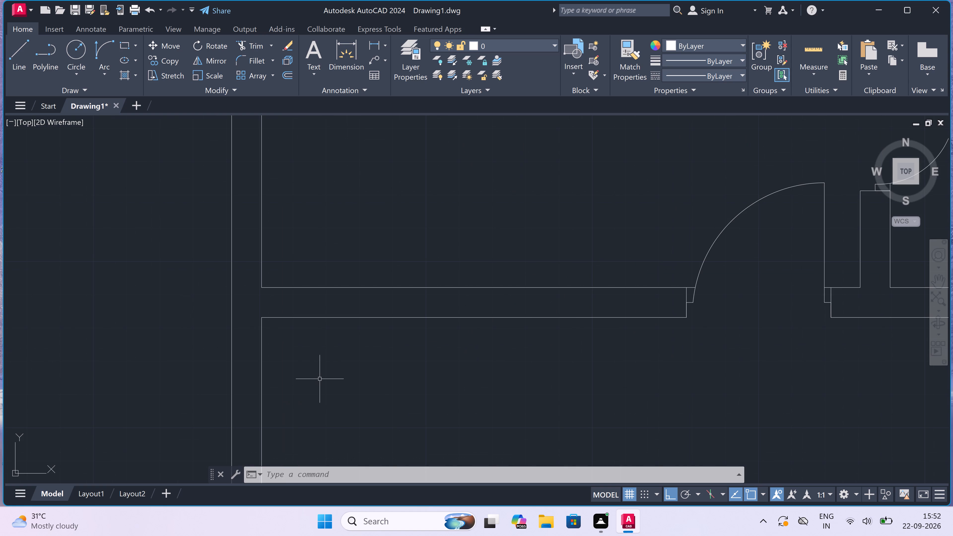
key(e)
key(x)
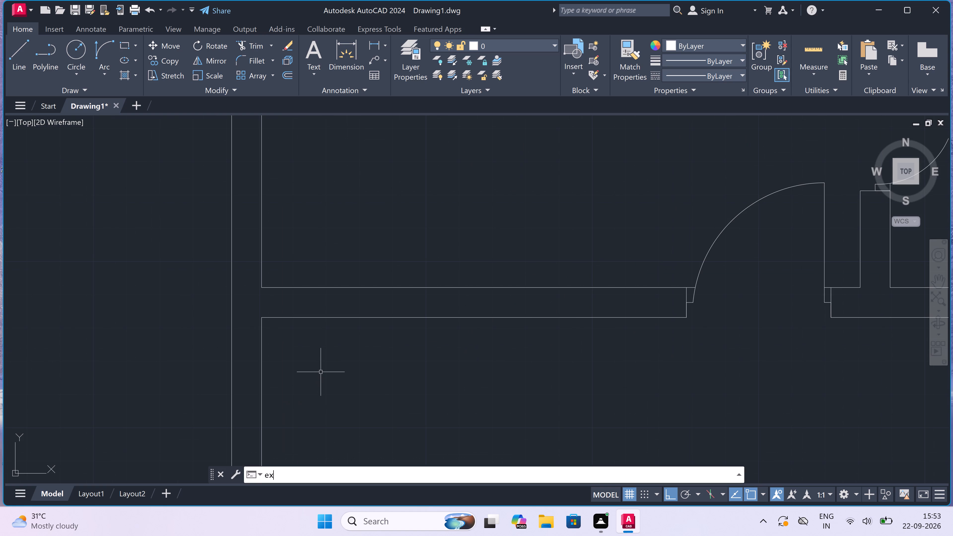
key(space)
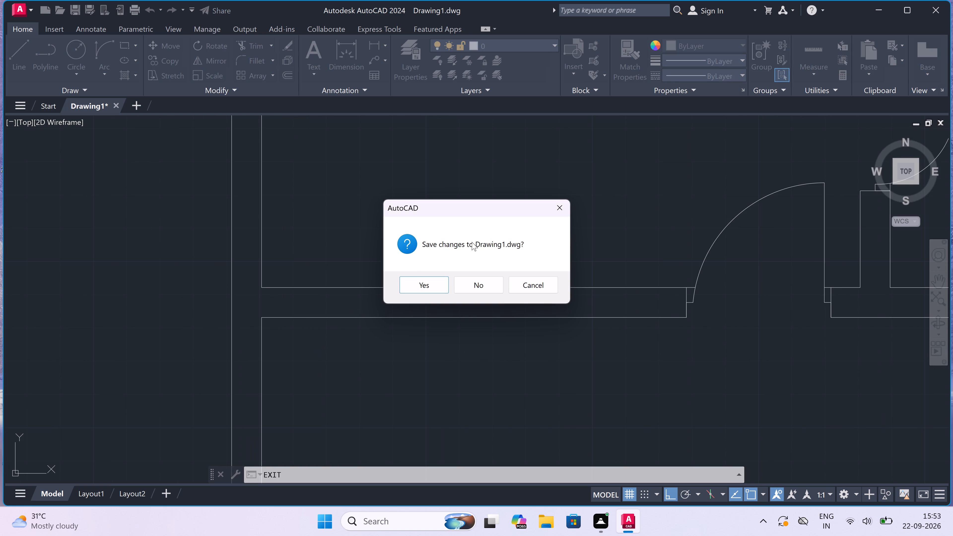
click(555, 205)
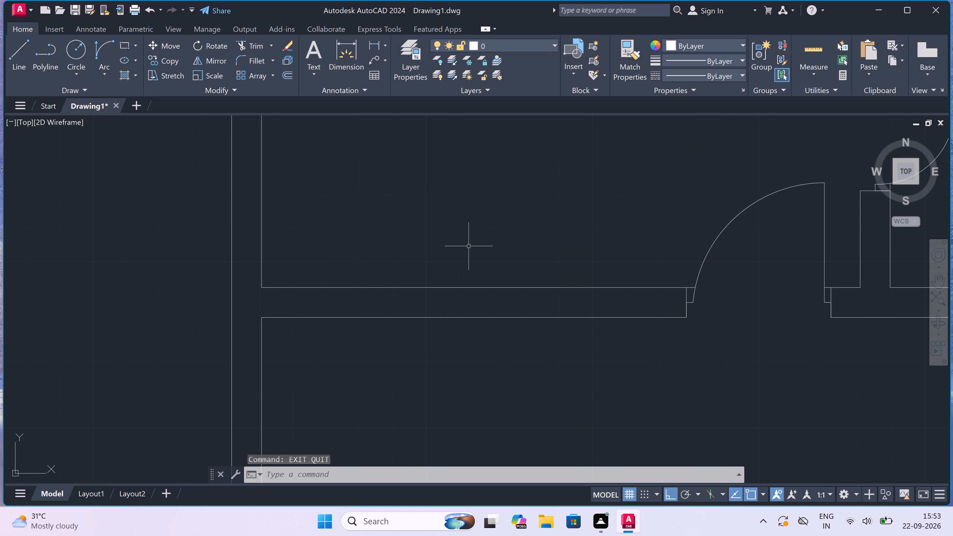
Extend the south wall's outer line at both ends to the outer faces of the west and east exterior walls.
text(ex)
key(space)
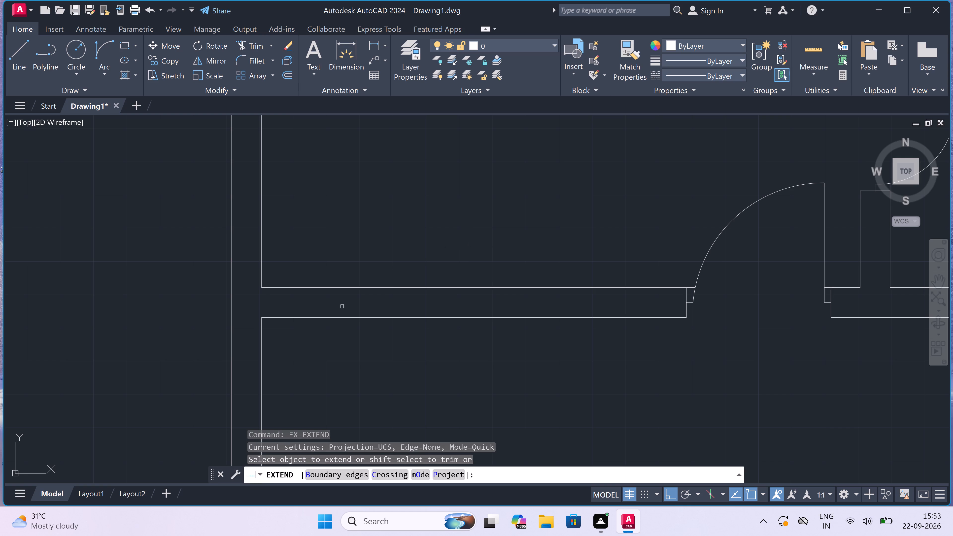
click(331, 312)
click(319, 350)
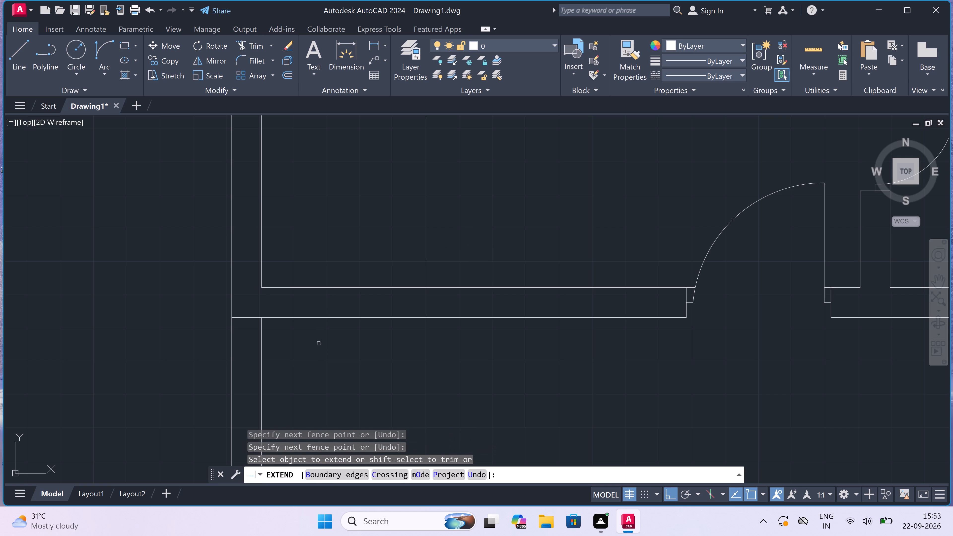
key(Escape)
scroll(322, 335, down, 3)
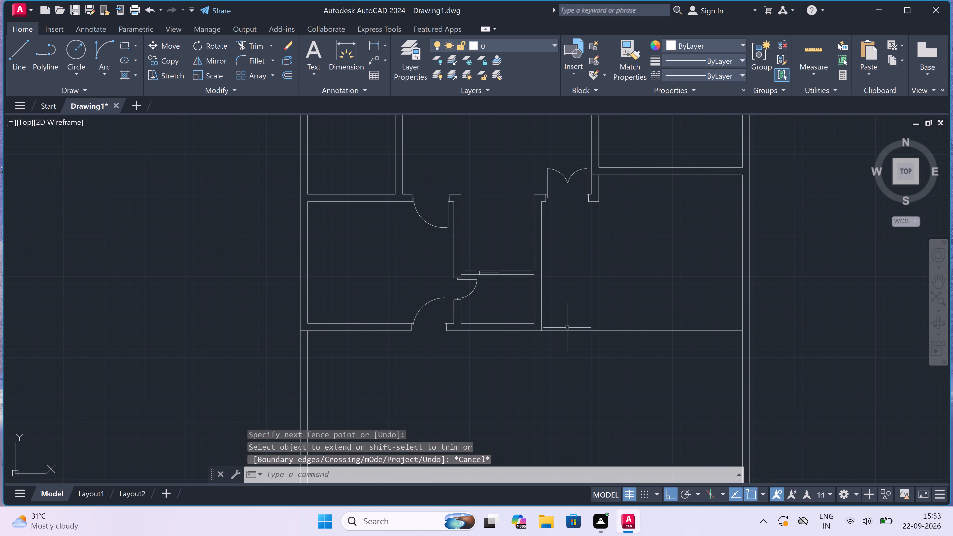
key(space)
click(714, 320)
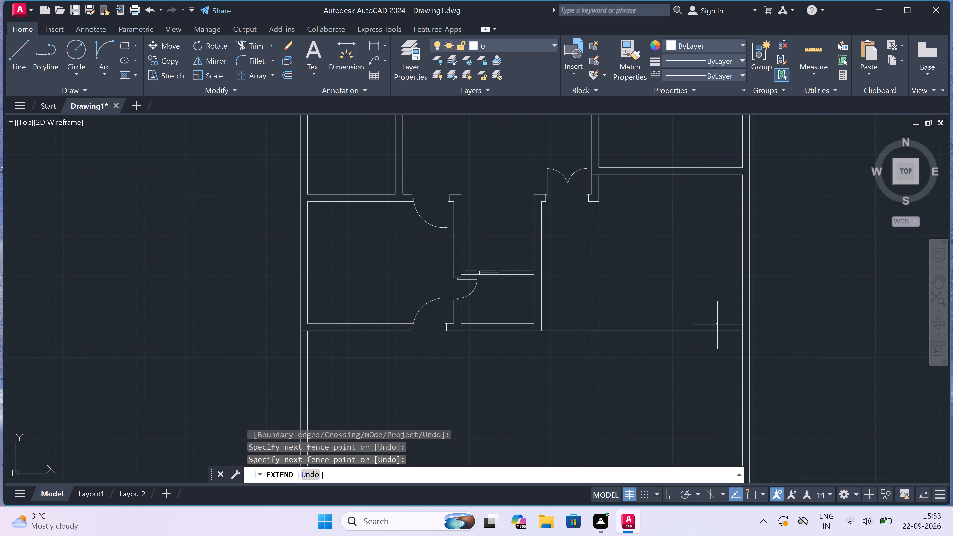
click(728, 335)
key(Escape)
scroll(654, 302, down, 3)
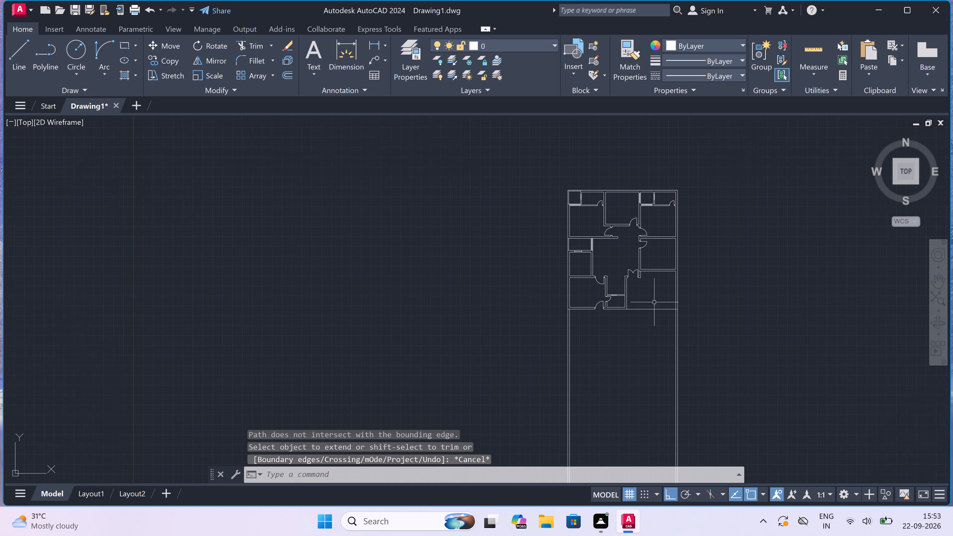
Trim away the west and east exterior wall lines that run south beyond the south wall's outer line.
scroll(651, 332, up, 2)
text(tr)
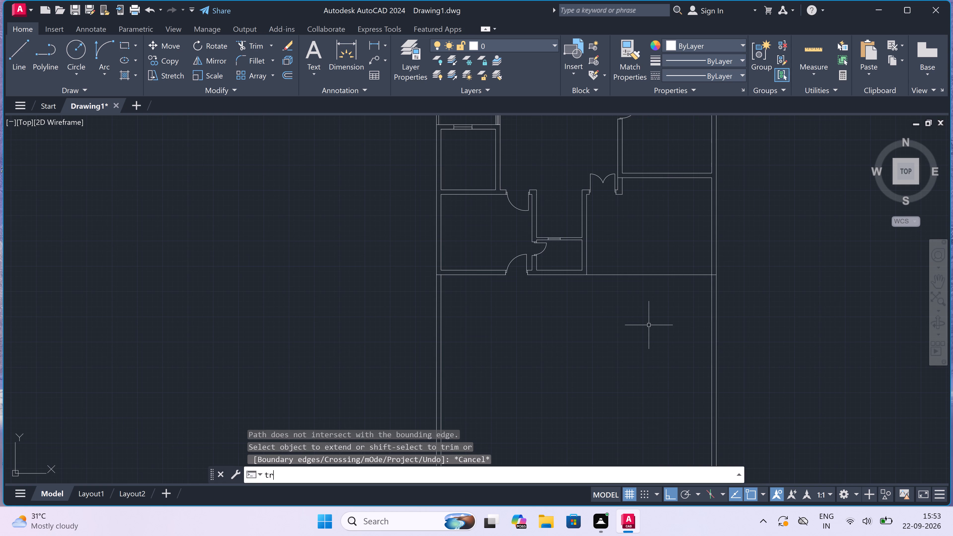
key(space)
drag(381, 321, 392, 321)
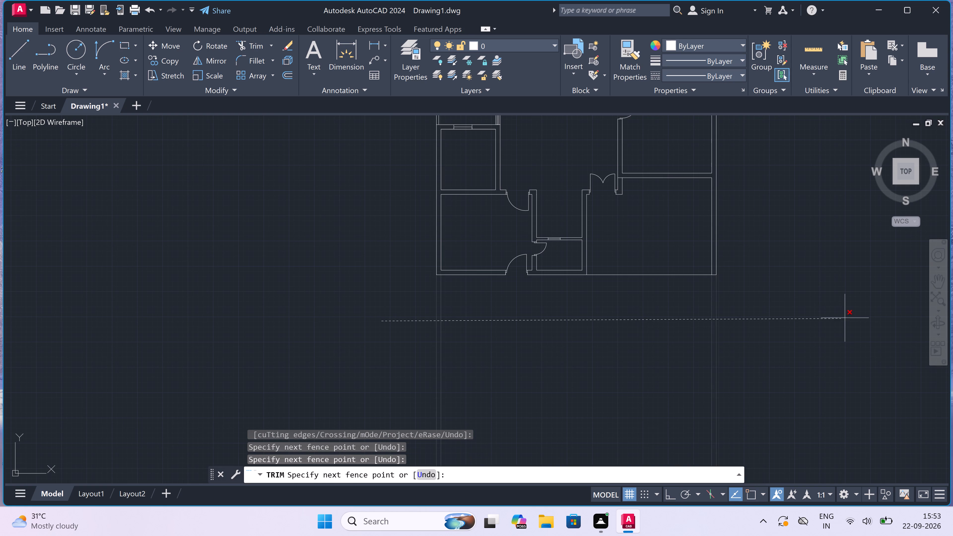
click(845, 318)
scroll(591, 341, down, 4)
scroll(609, 322, up, 3)
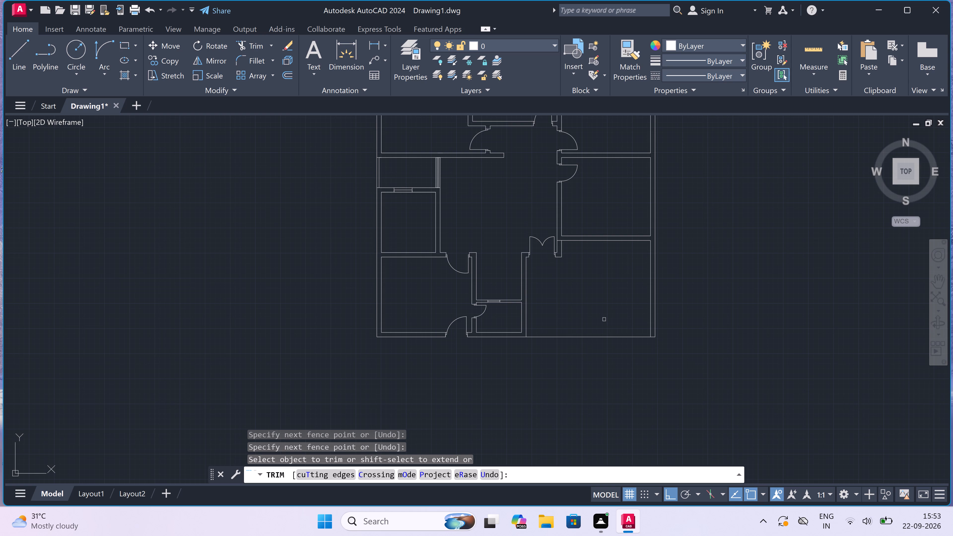
Trim the outer south wall line between the small southern room's east wall and the east exterior wall.
click(603, 318)
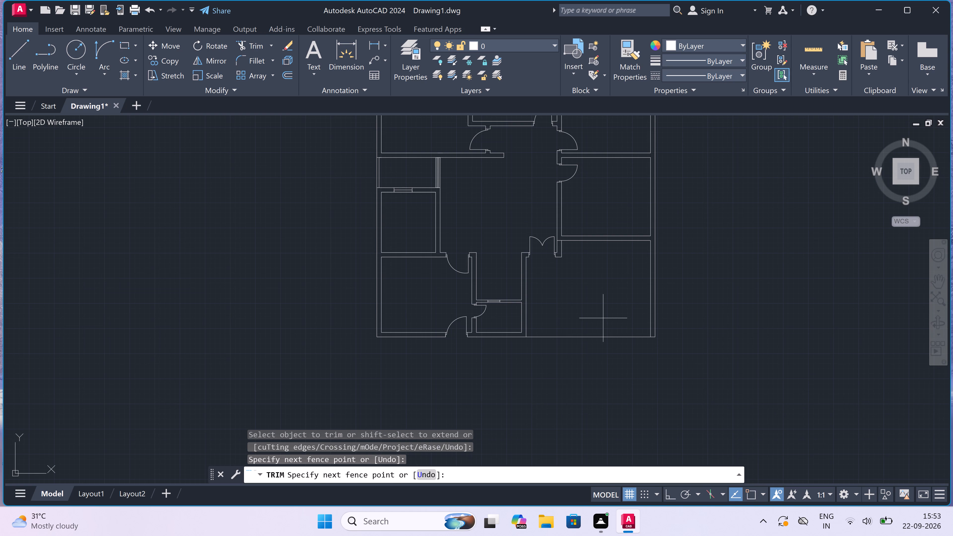
click(579, 374)
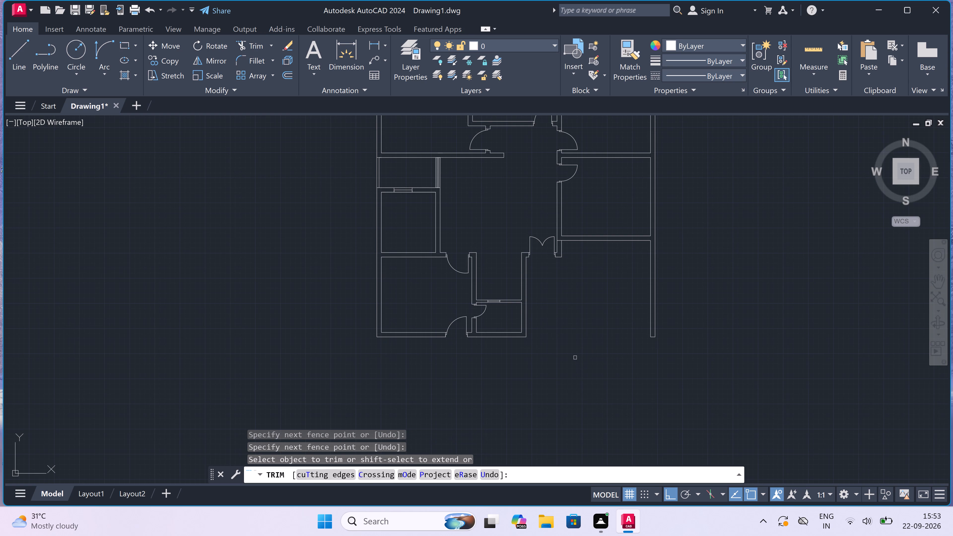
scroll(386, 318, up, 3)
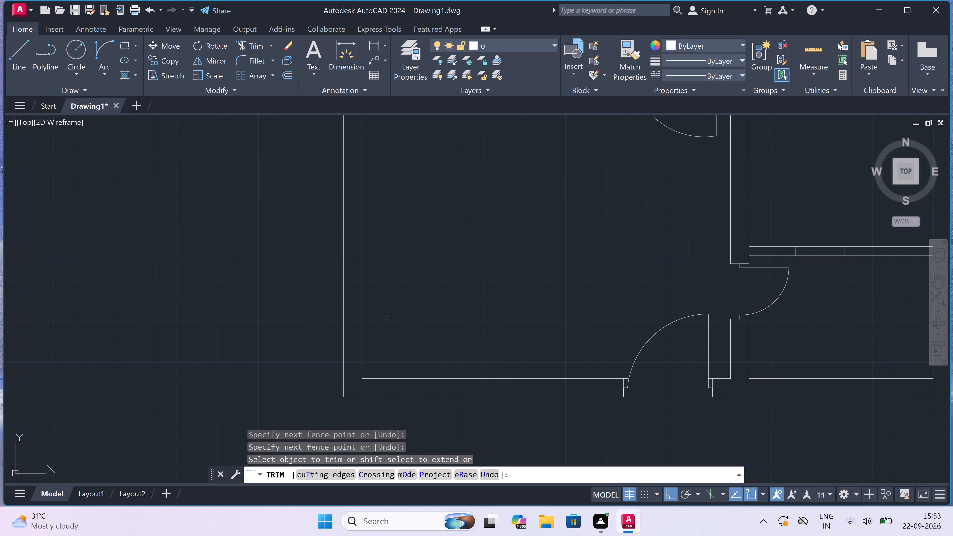
key(Escape)
Draw a 5' wide window symbol in the southwest room's south wall, west of the door, with a centre line and end lines.
text(l)
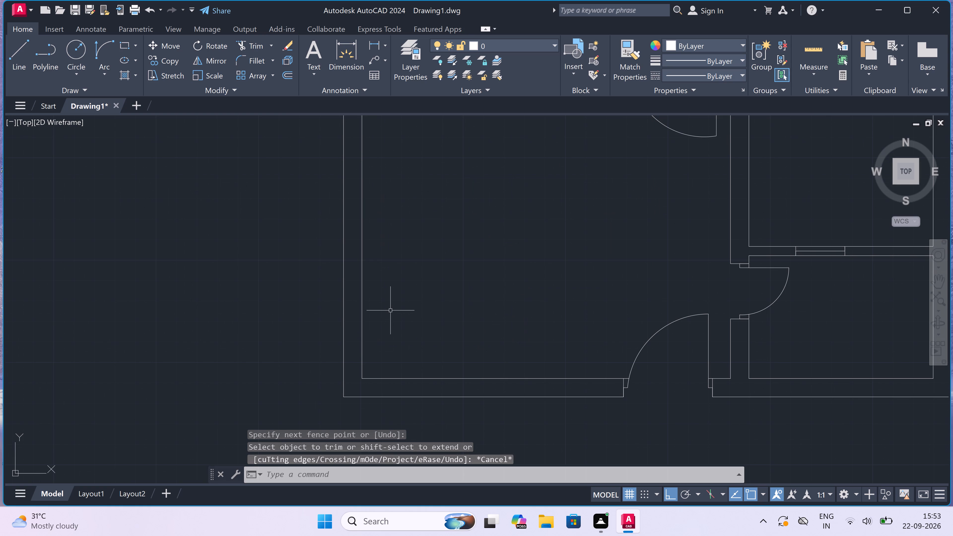
key(space)
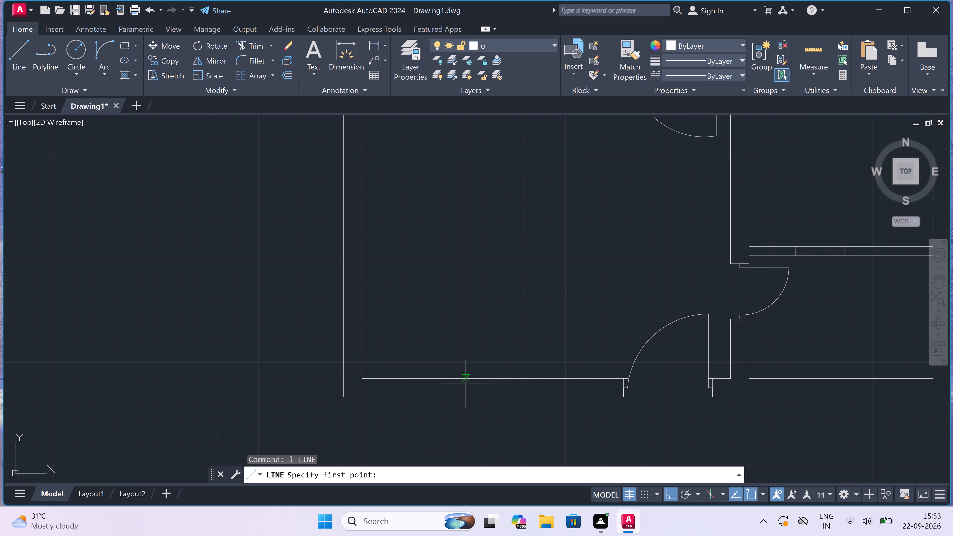
click(422, 376)
click(421, 395)
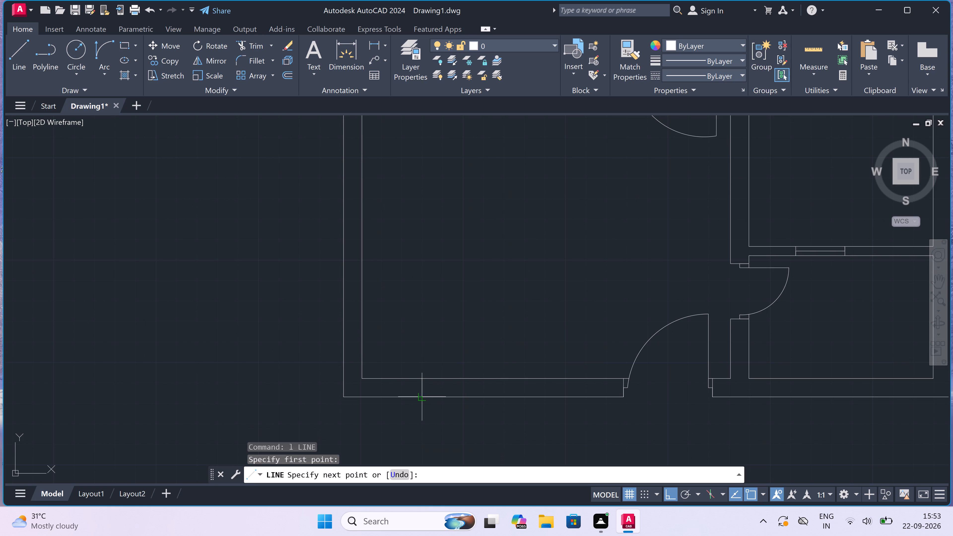
click(422, 385)
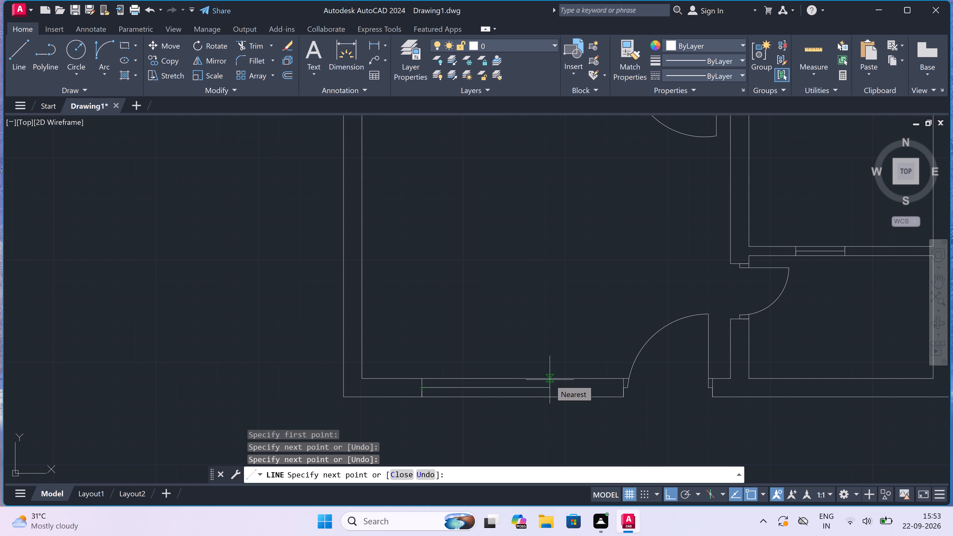
text(5')
key(space)
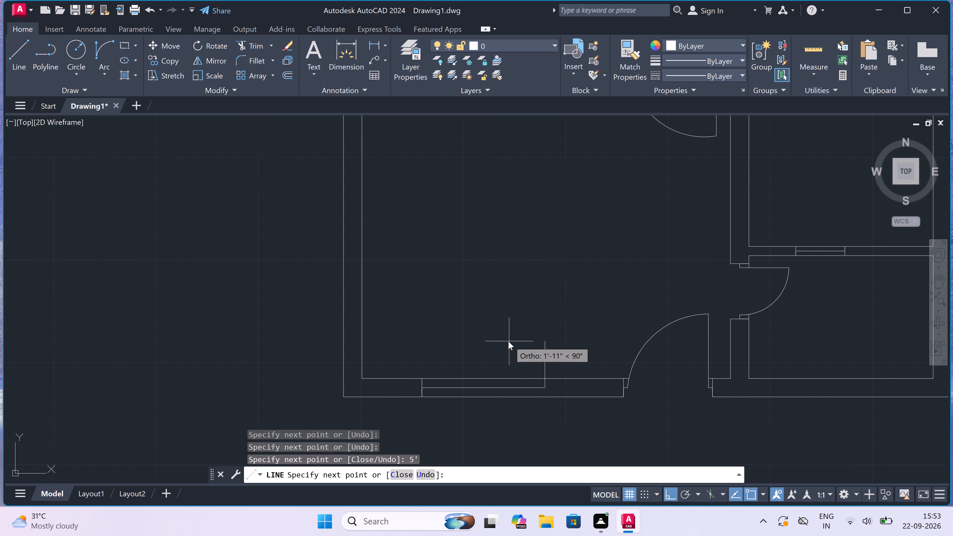
click(544, 377)
click(545, 394)
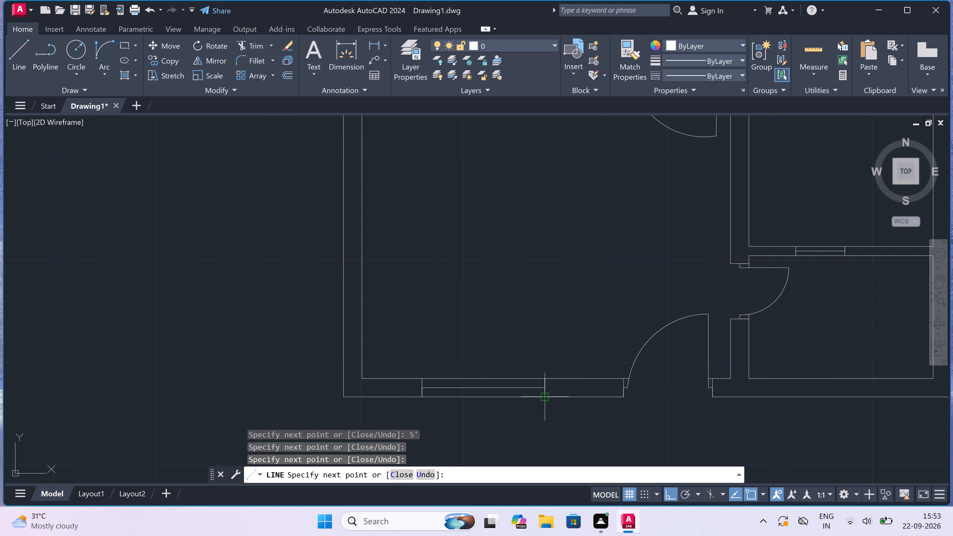
key(Escape)
Draw the north door jamb across the east wall of the small western room, with a 2" stop and a 2' leaf into the room.
scroll(472, 404, down, 4)
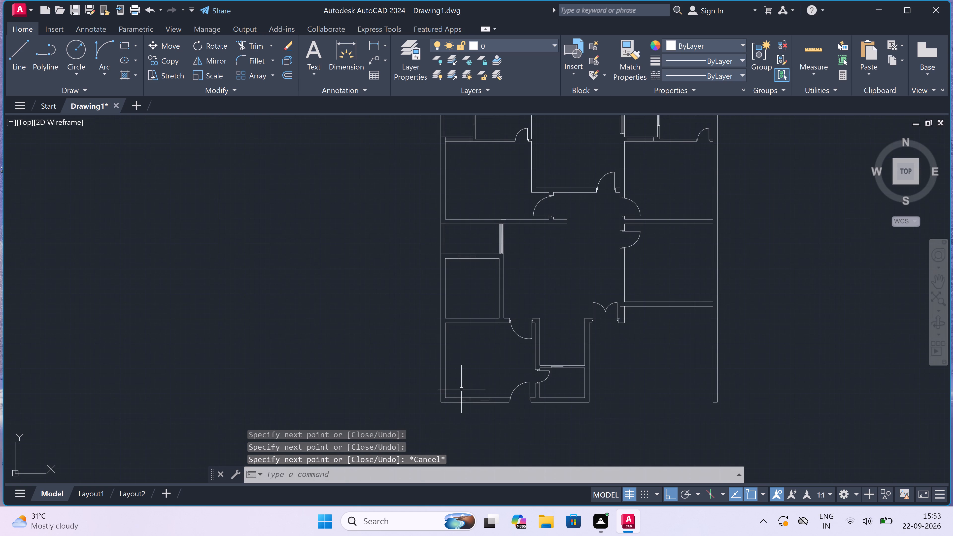
scroll(453, 379, down, 3)
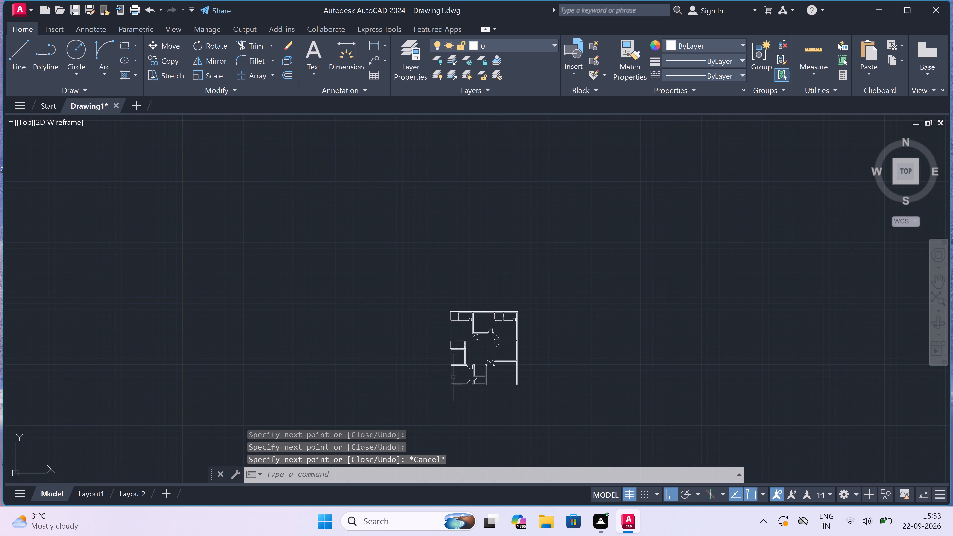
scroll(453, 360, up, 4)
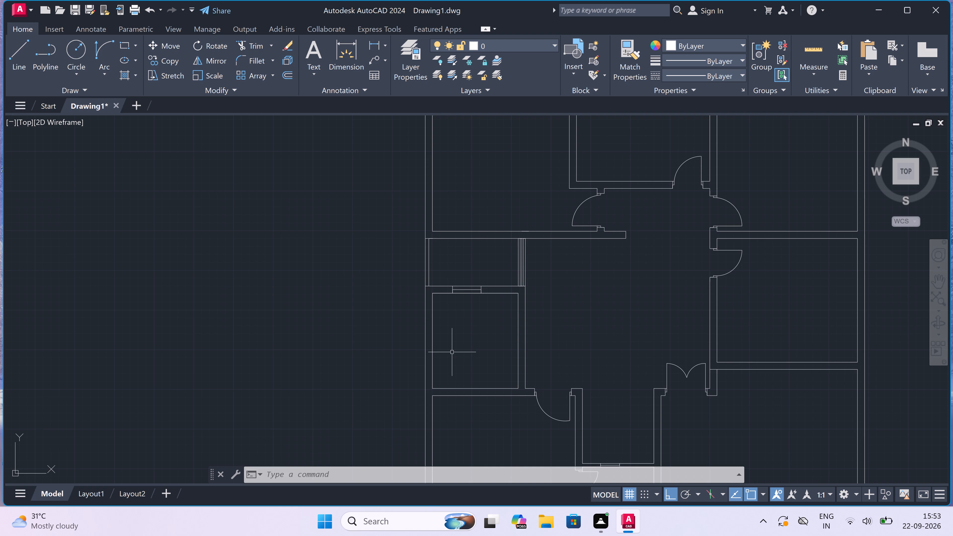
scroll(463, 354, up, 1)
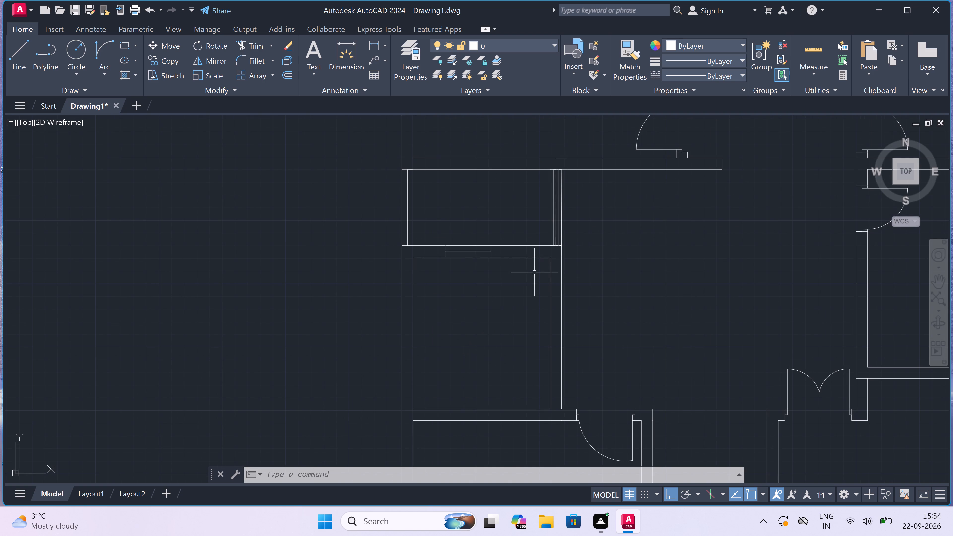
scroll(539, 266, up, 1)
key(space)
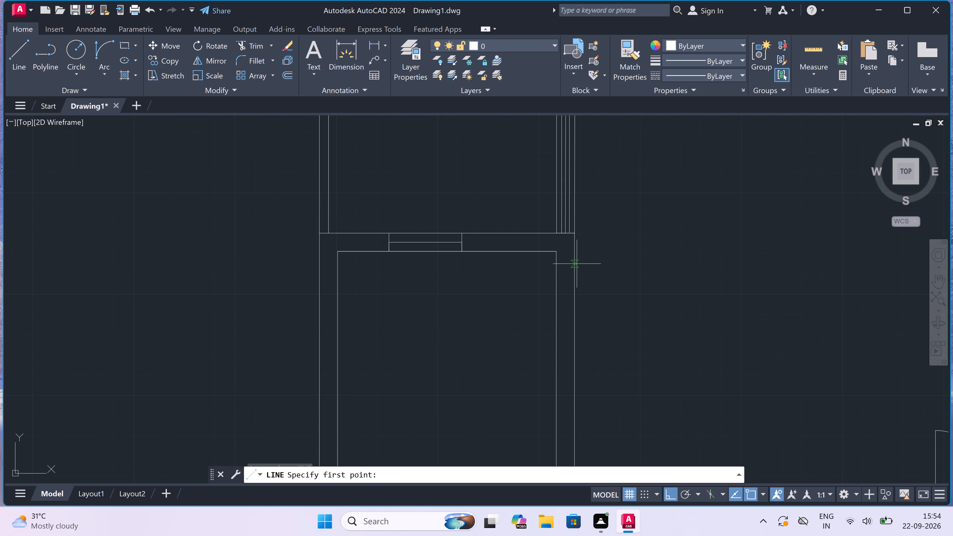
click(556, 264)
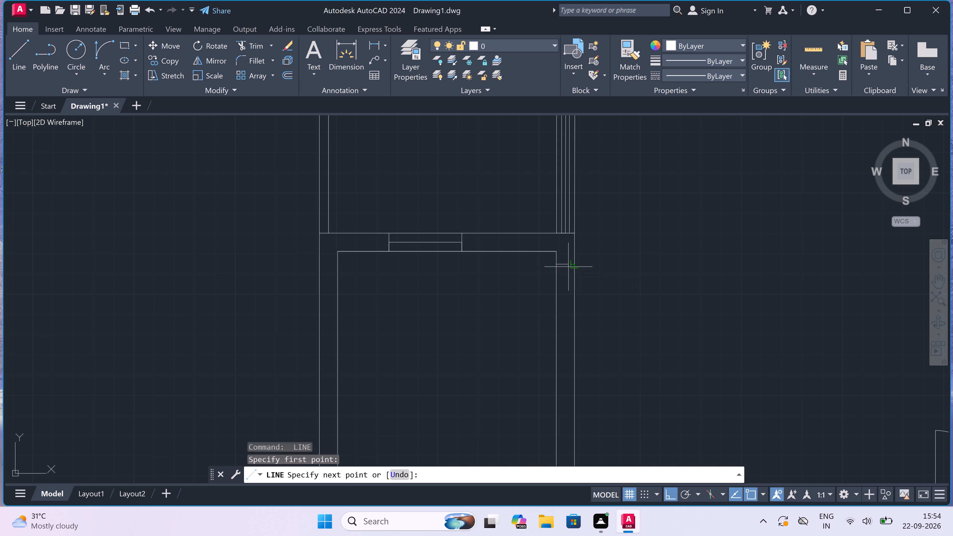
click(572, 267)
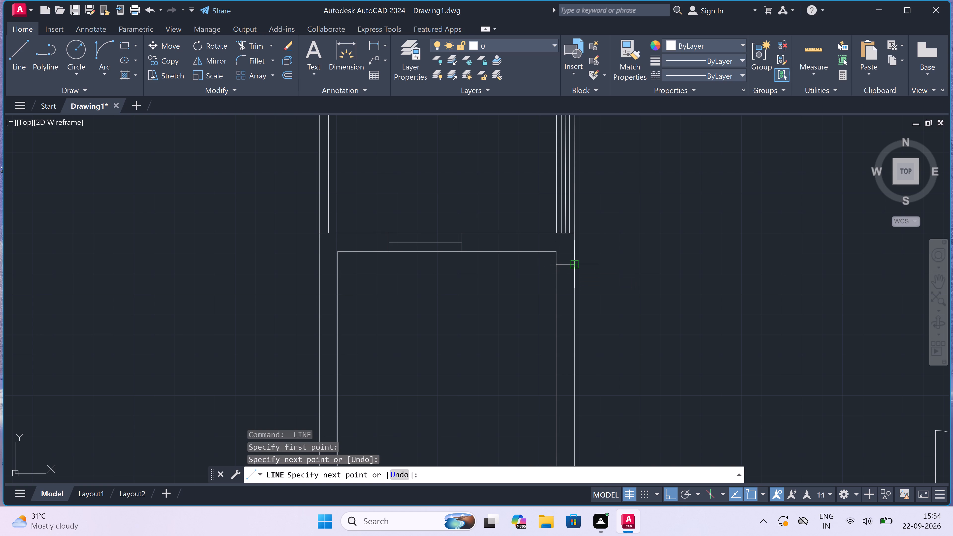
click(564, 266)
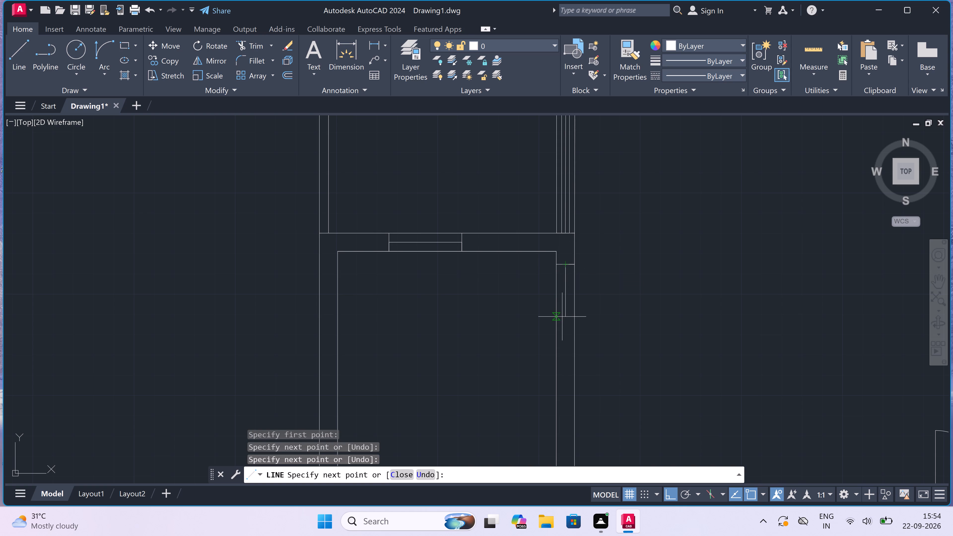
text(2")
key(space)
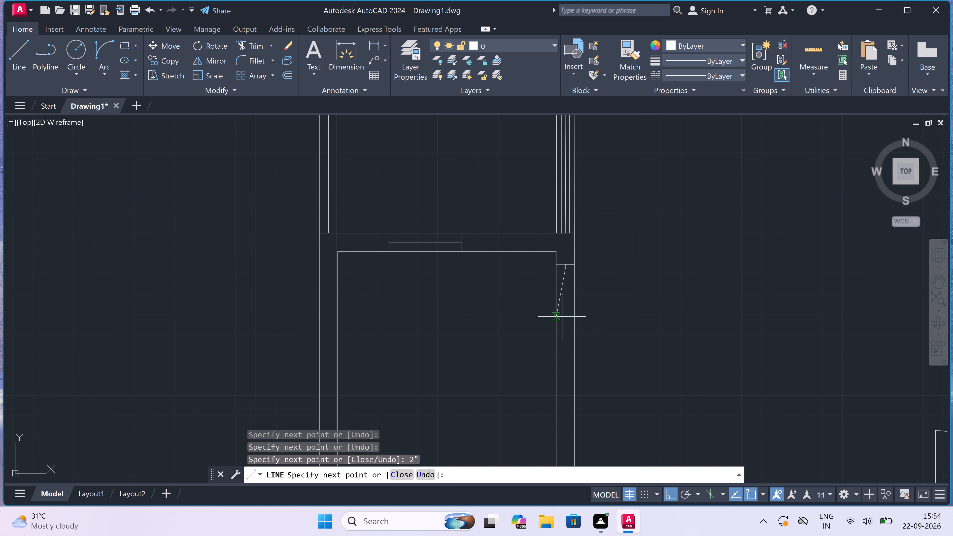
text(2')
key(space)
key(Escape)
Lengthen the small western room's door leaf westward with a 1' line from its free end.
key(space)
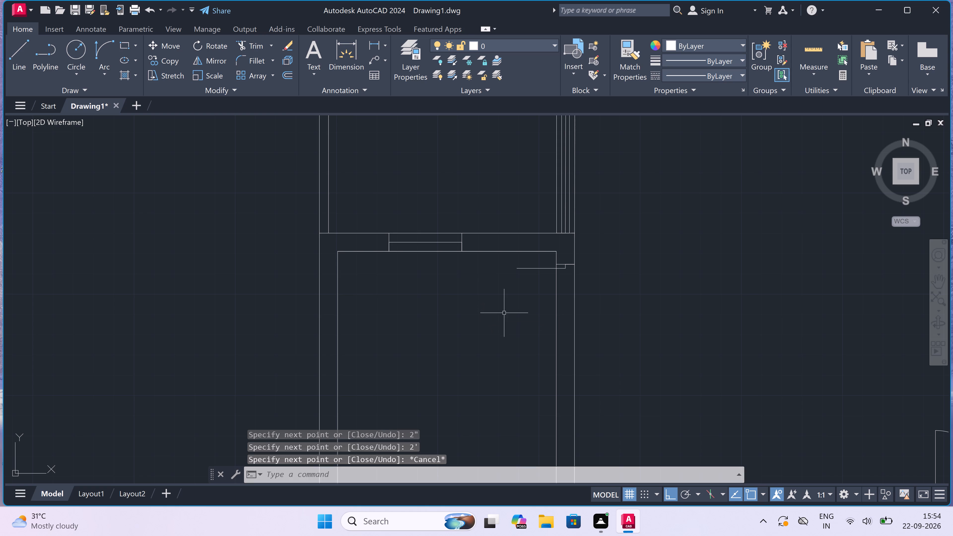
scroll(549, 306, up, 1)
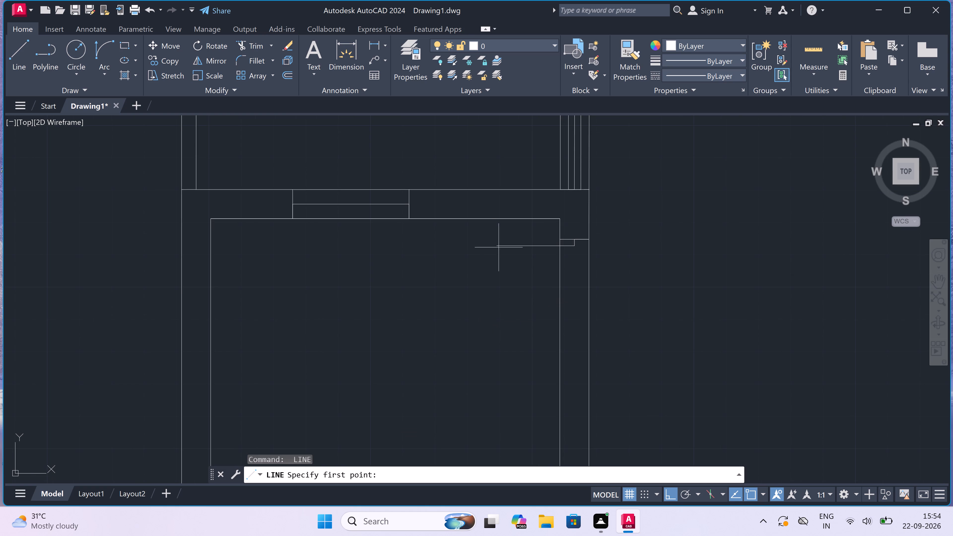
click(495, 245)
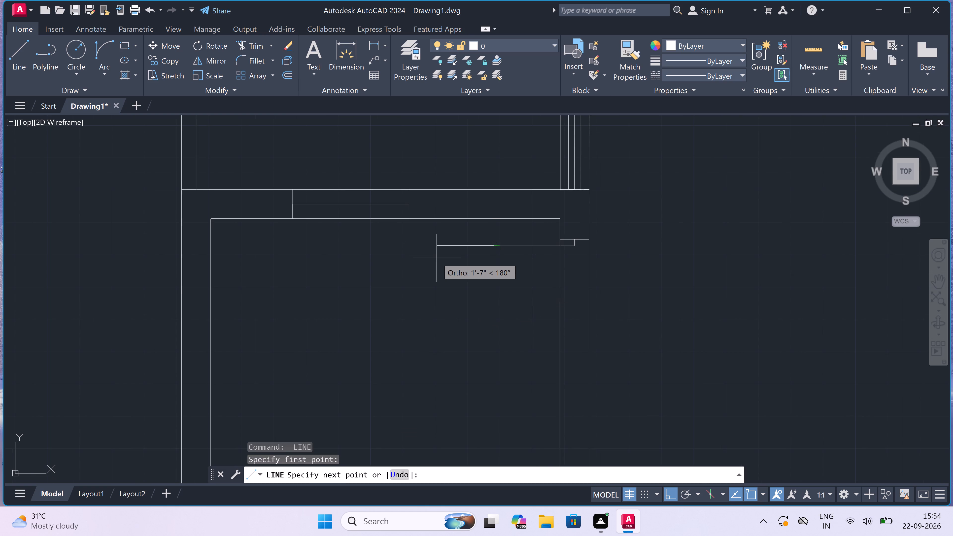
text(1')
key(space)
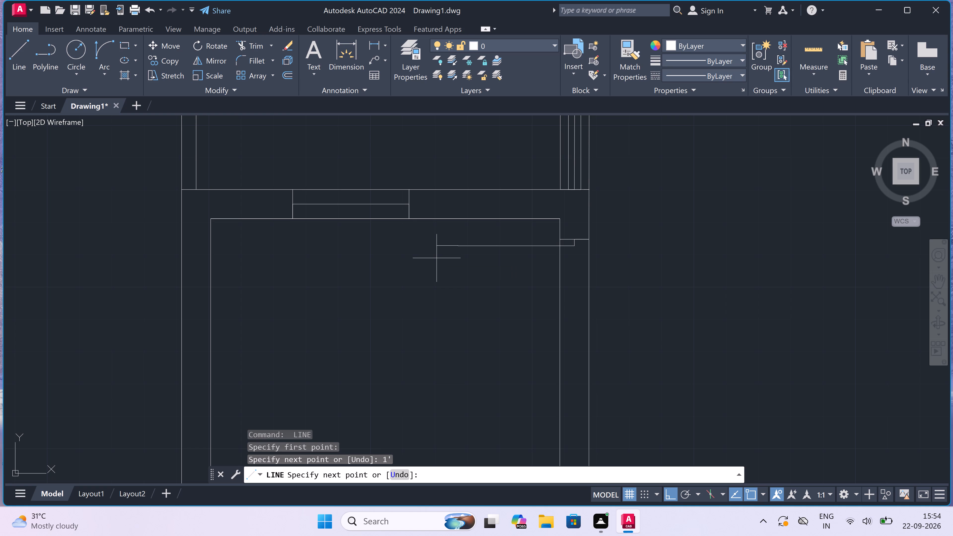
key(Escape)
Draw the opposite south jamb across the small western room's east wall, with a 2" stop pointing north from its midpoint.
key(space)
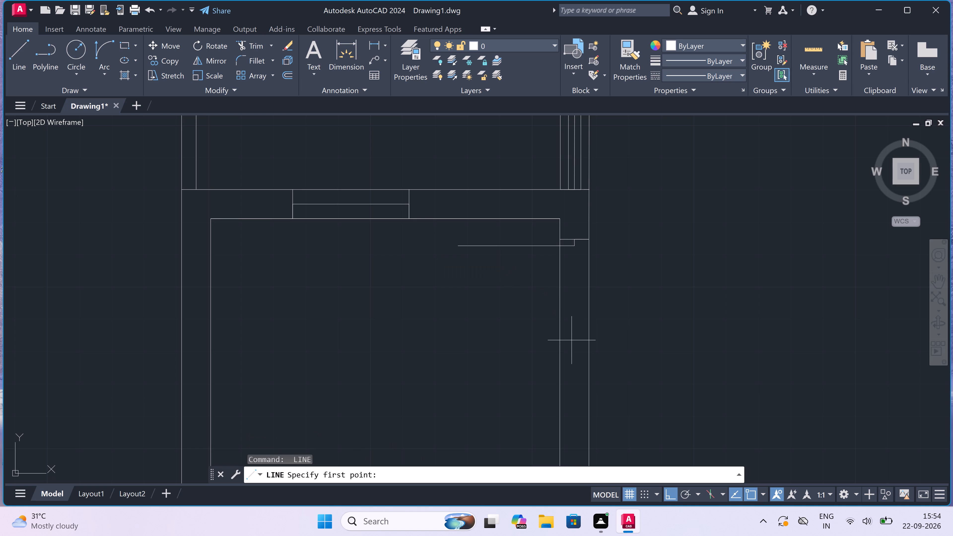
click(588, 337)
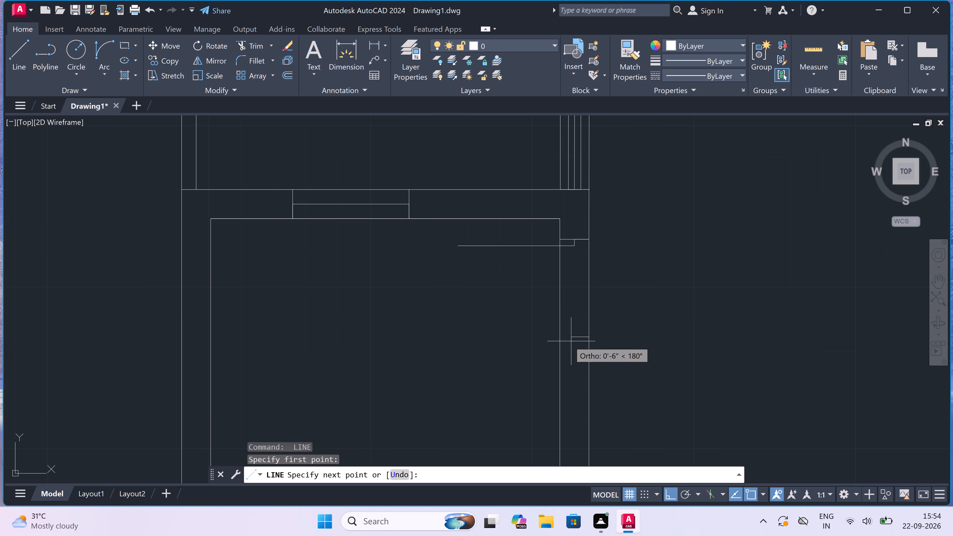
click(558, 341)
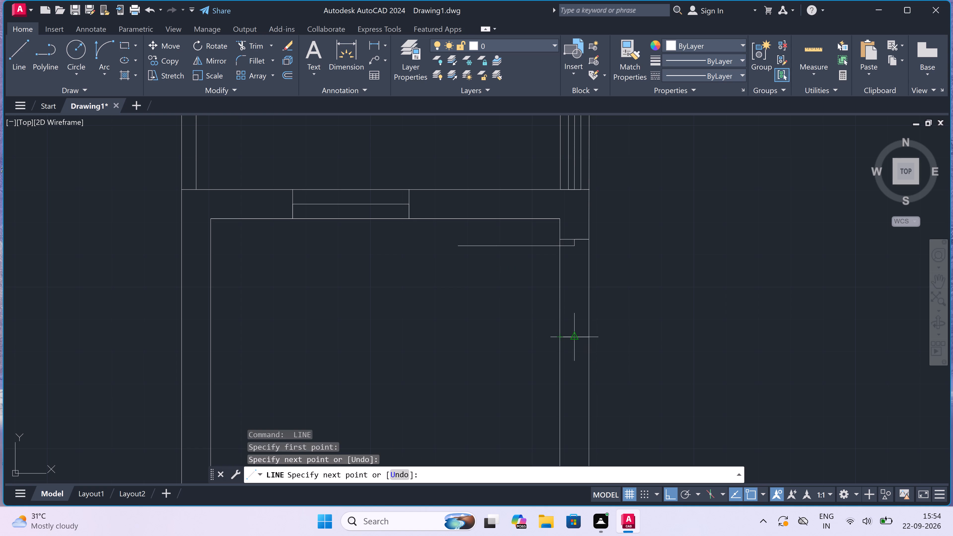
click(571, 337)
text(2")
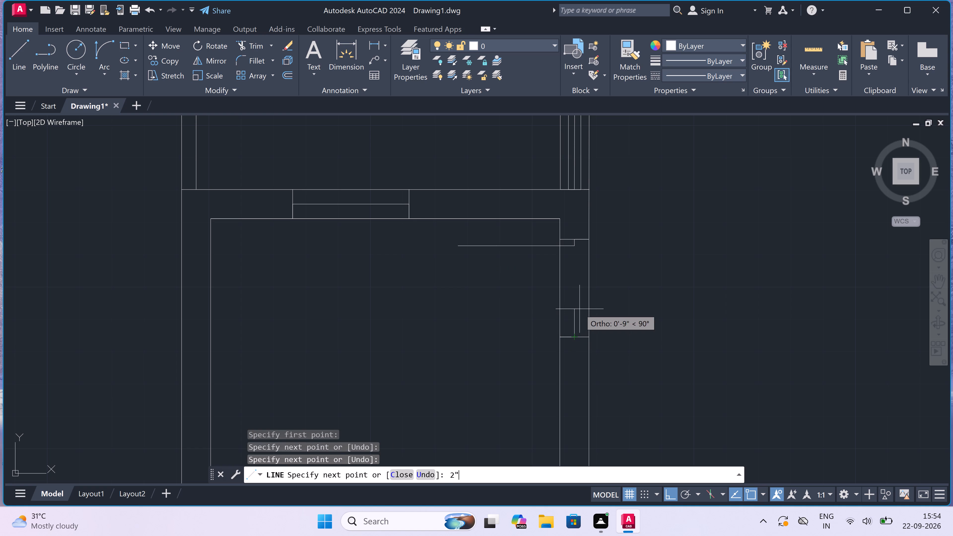
key(space)
key(Escape)
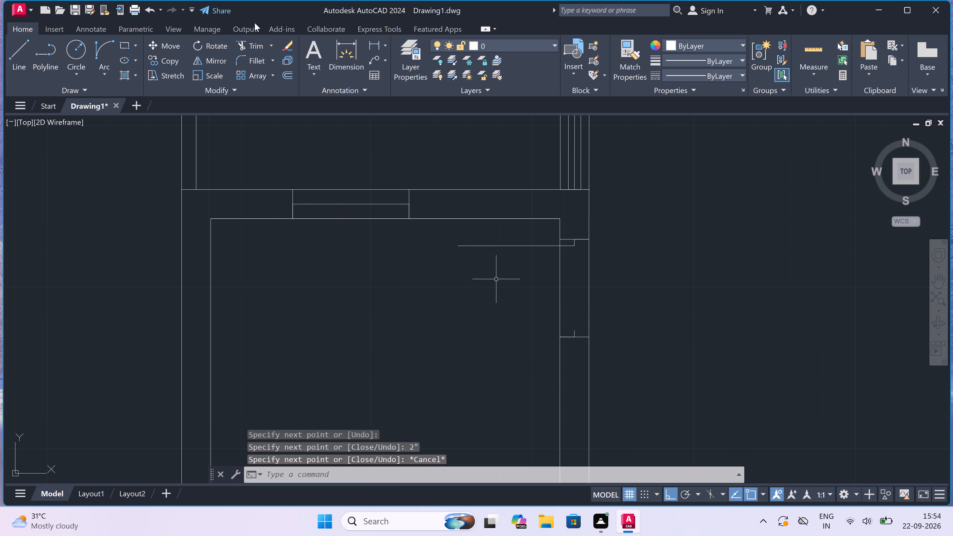
Draw the door swing arc from the leaf's free end to the end of the south jamb's stop.
click(104, 44)
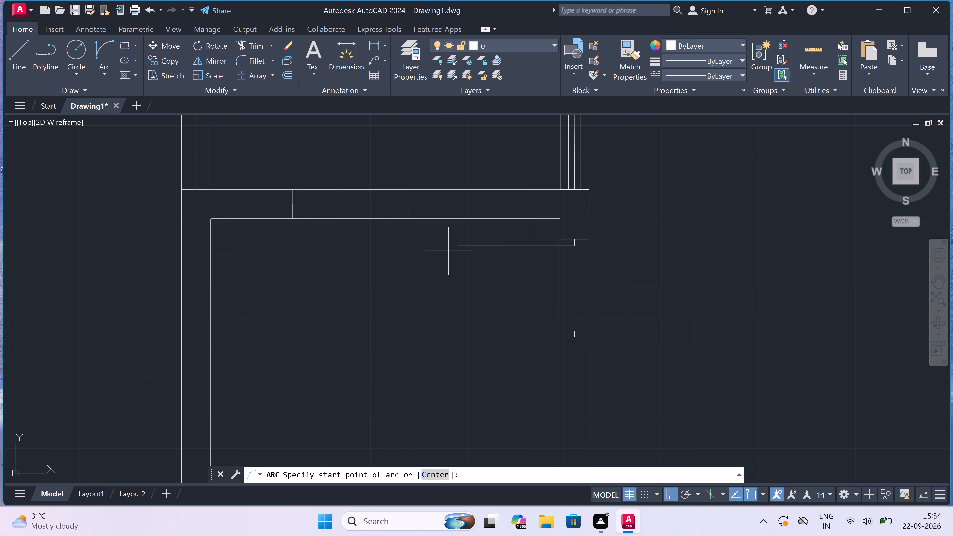
click(458, 244)
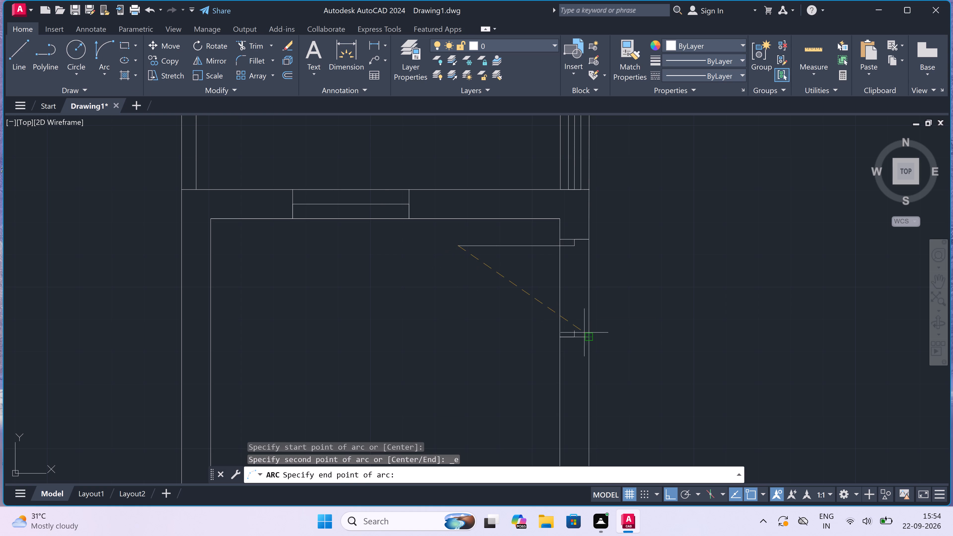
click(576, 327)
click(521, 342)
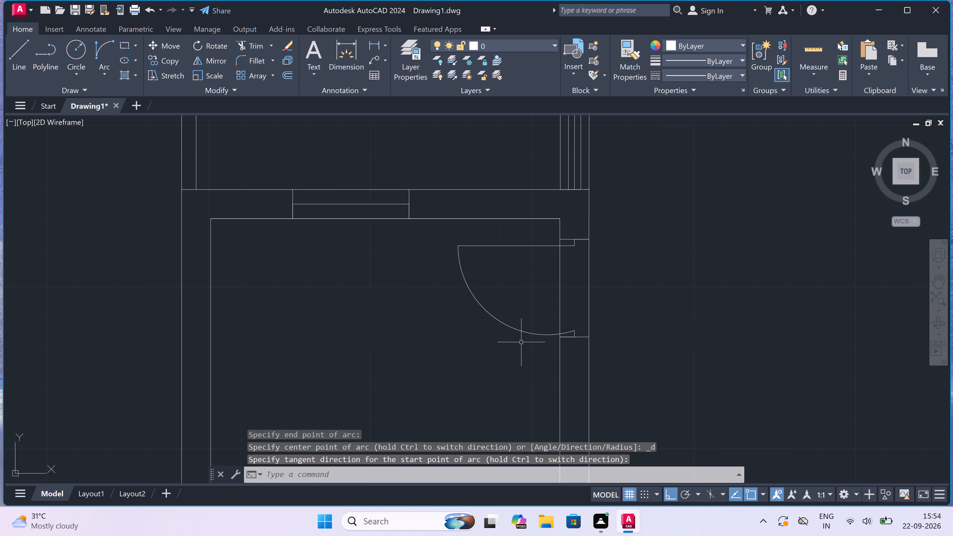
Trim both east wall lines between the two jambs to open the small western room's doorway.
text(tr)
key(space)
click(540, 297)
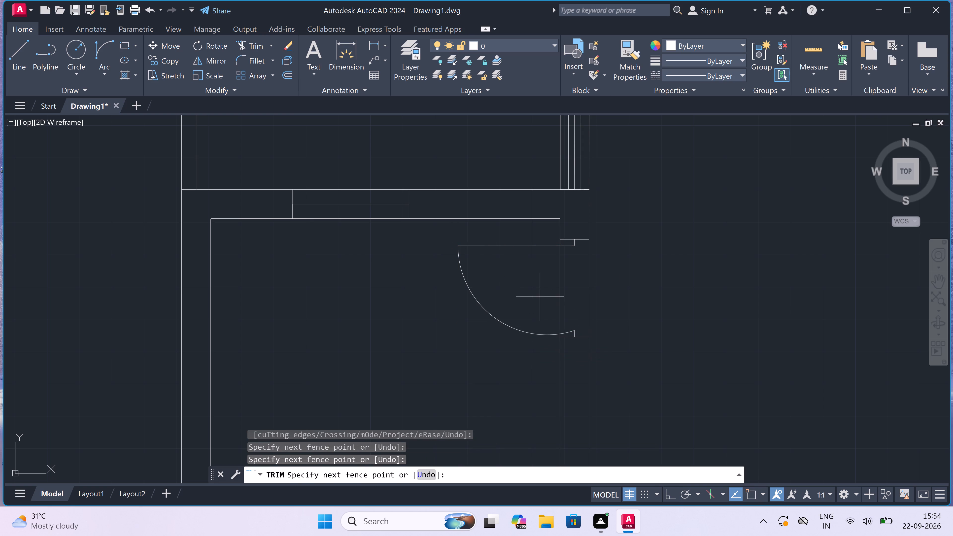
click(627, 282)
scroll(524, 287, down, 7)
scroll(522, 296, up, 3)
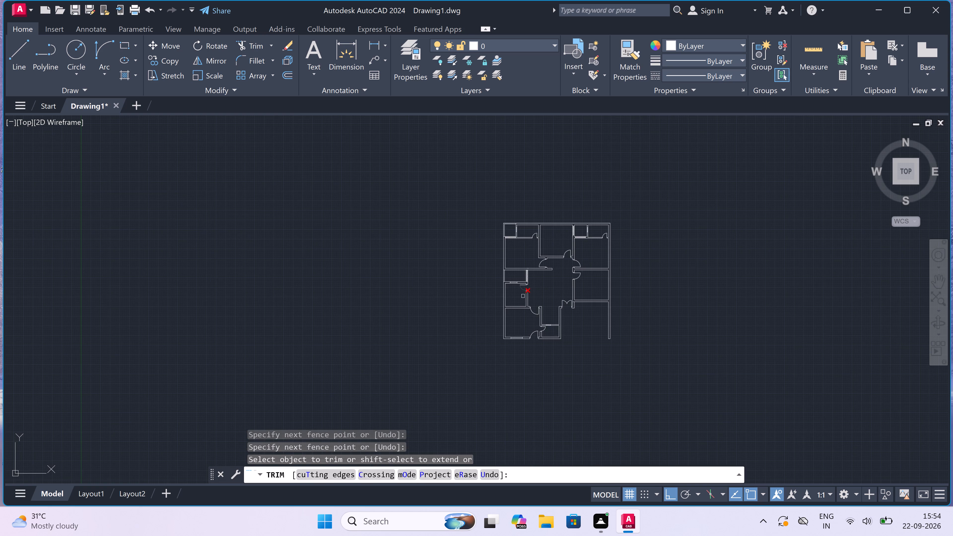
key(Escape)
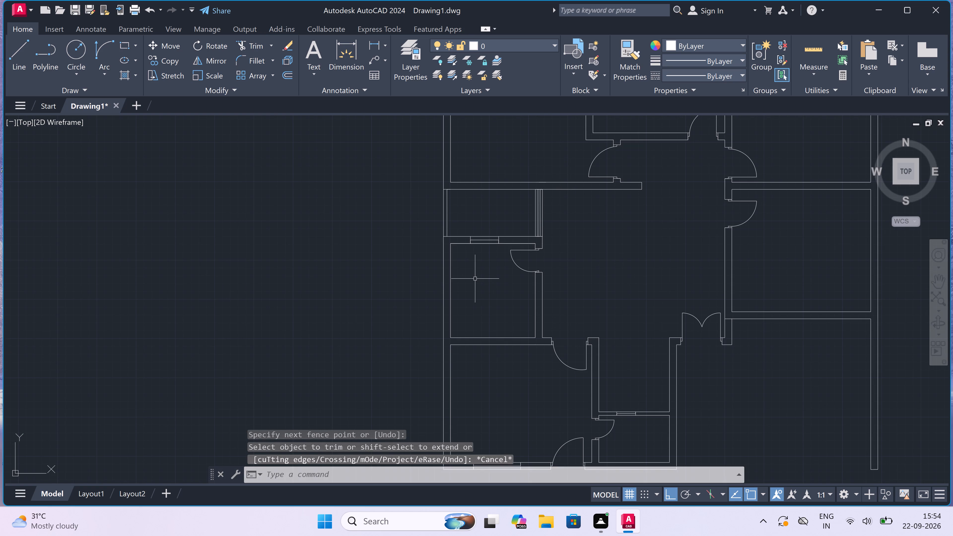
Draw an L-shaped line in the small western room from the window's west end about 8' south, continuing east to the east wall.
key(l)
key(space)
scroll(472, 244, up, 3)
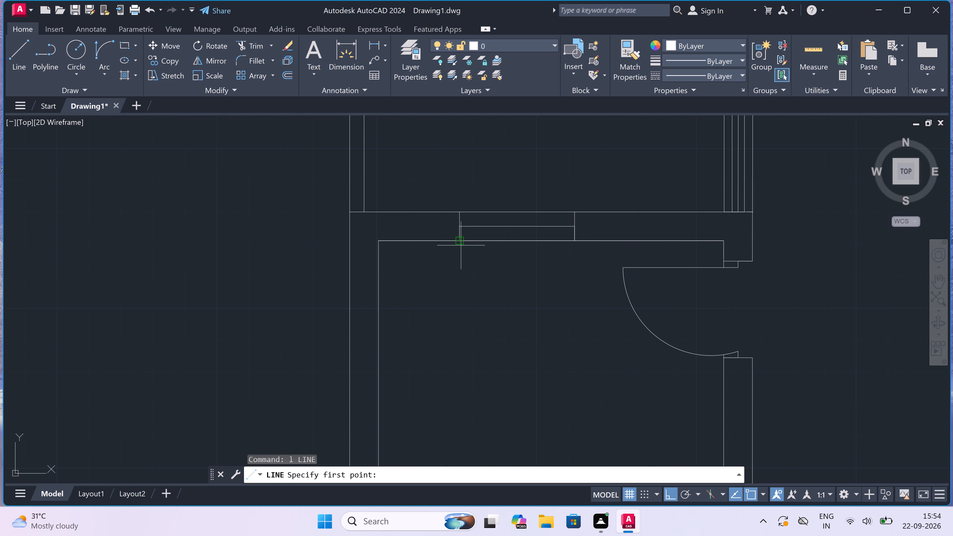
click(459, 244)
scroll(459, 244, down, 3)
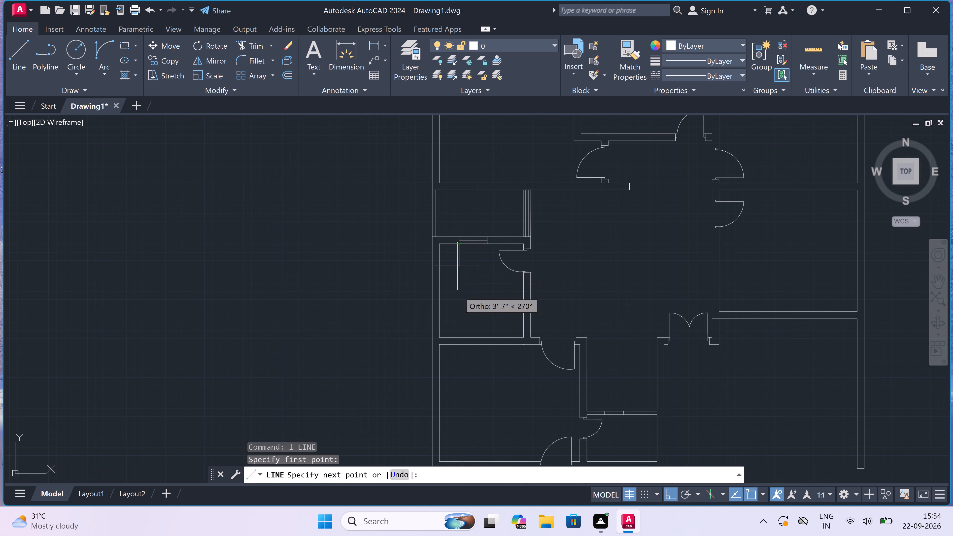
scroll(462, 311, up, 3)
scroll(450, 335, down, 1)
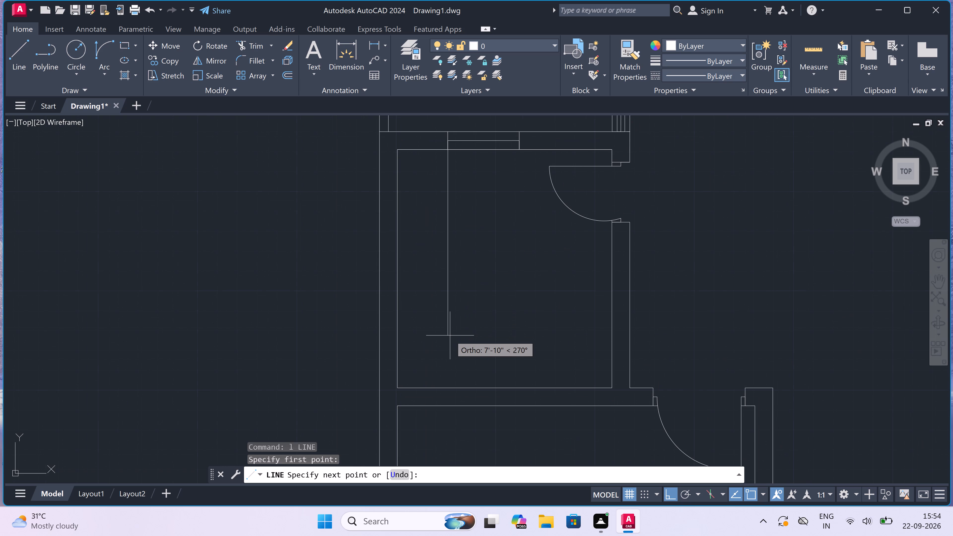
click(445, 345)
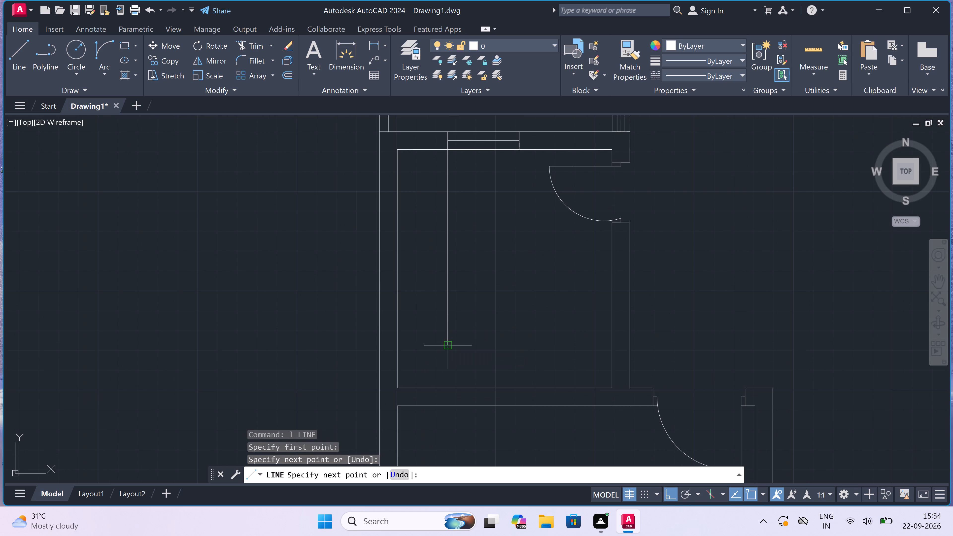
click(610, 345)
key(Escape)
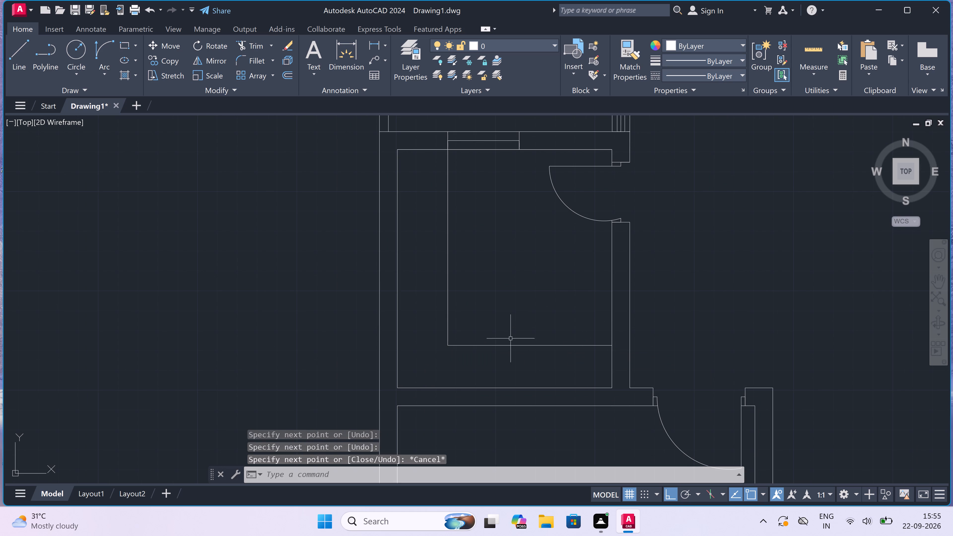
Draw a 5' window near the west end of the northwest bedroom's south wall, with both end lines and a centerline.
scroll(492, 338, down, 3)
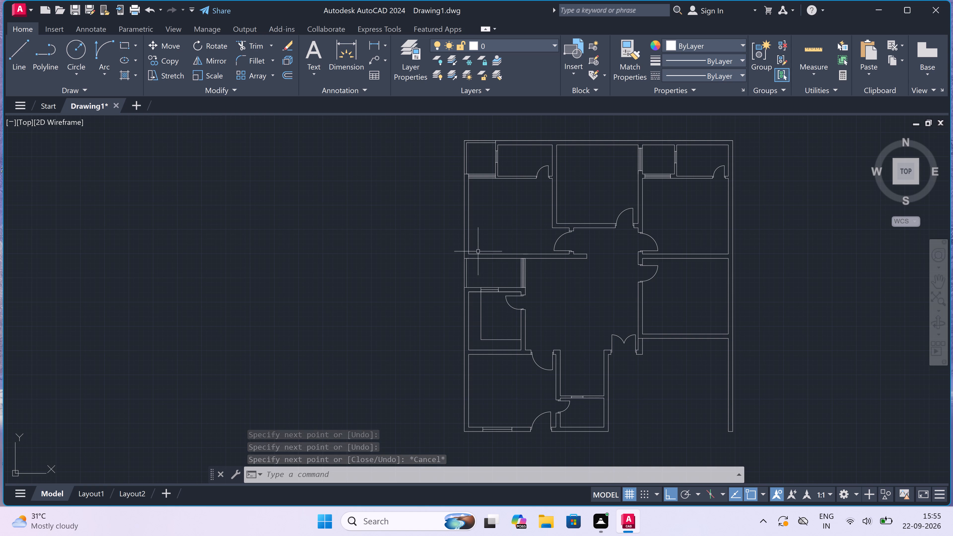
scroll(479, 244, up, 3)
key(space)
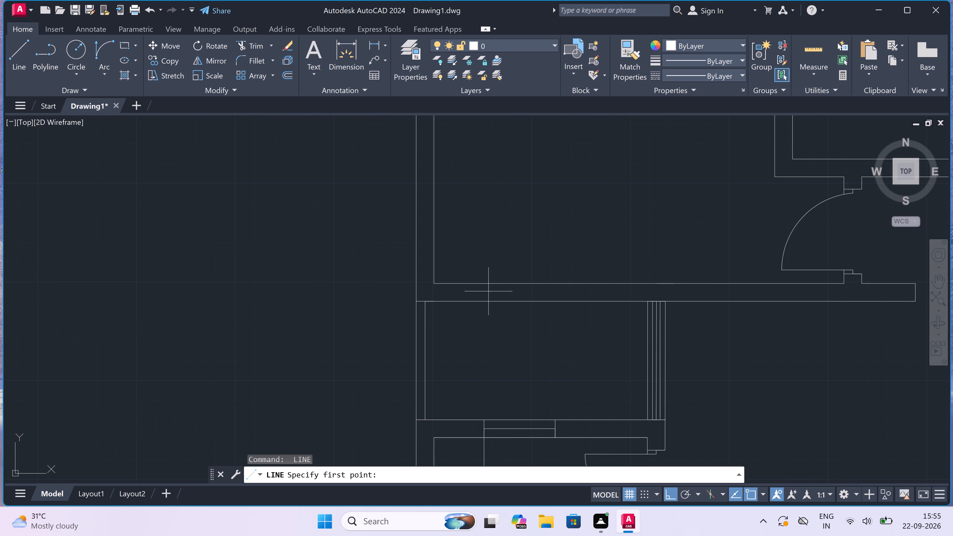
click(471, 282)
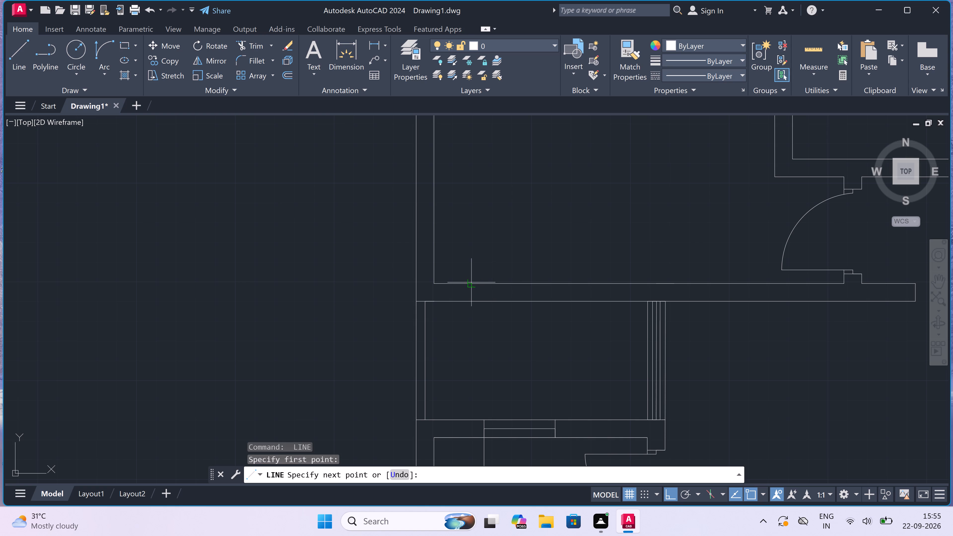
click(470, 300)
click(470, 292)
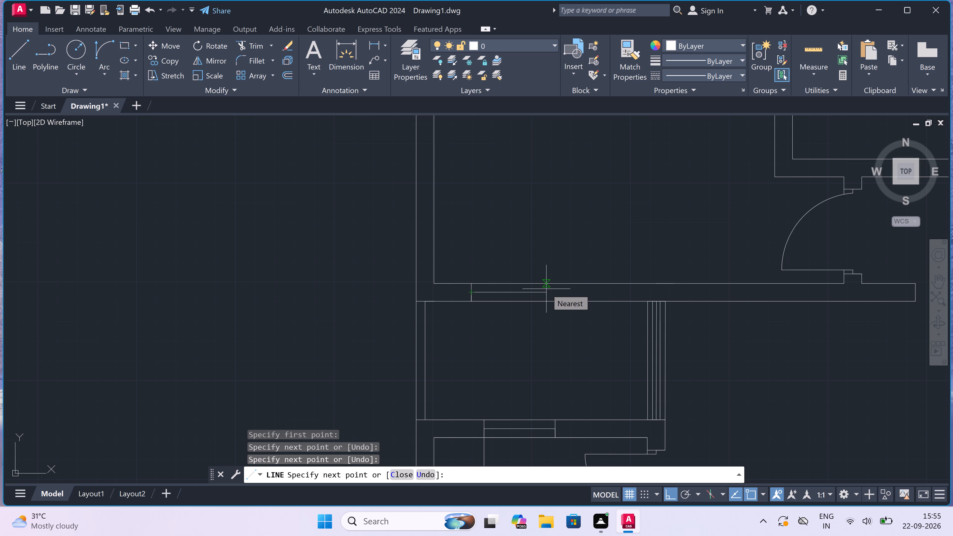
text(5')
key(space)
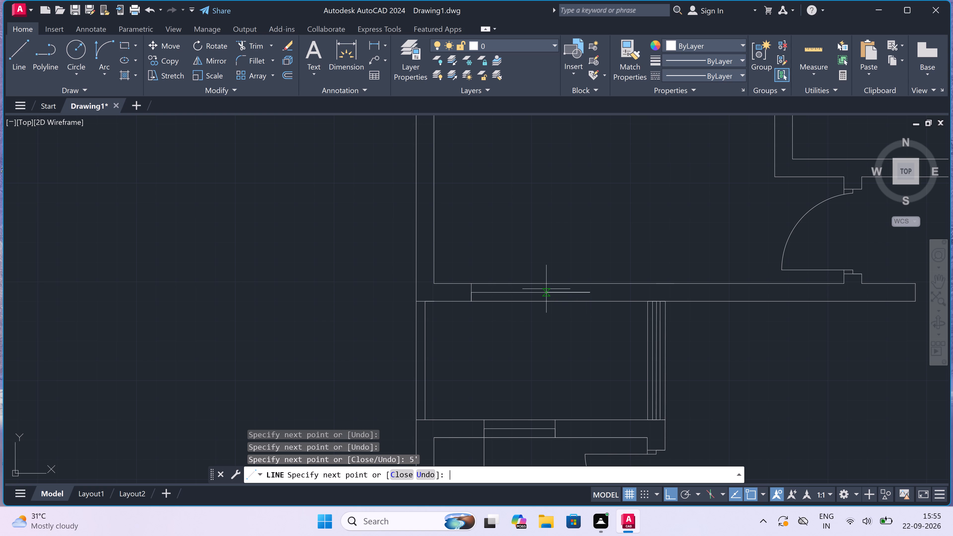
scroll(581, 278, up, 2)
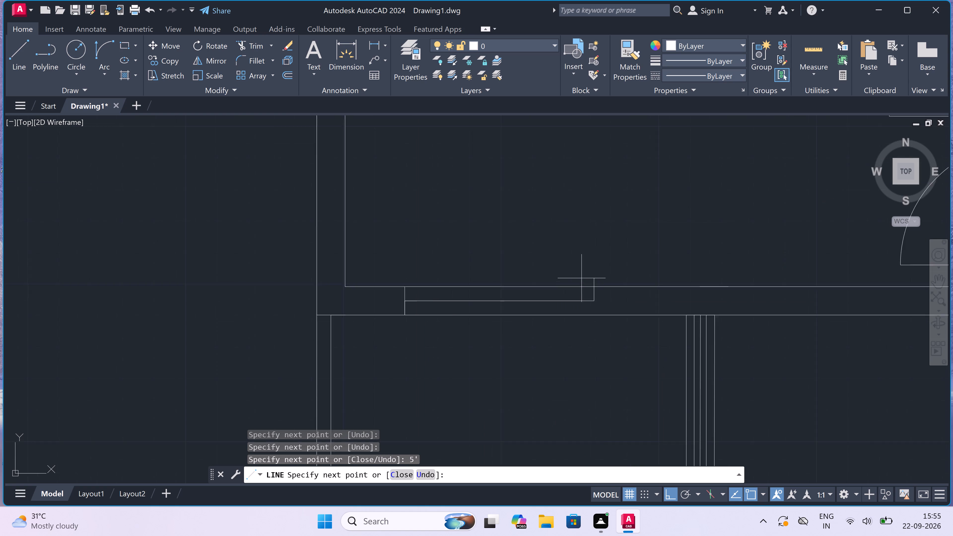
click(598, 292)
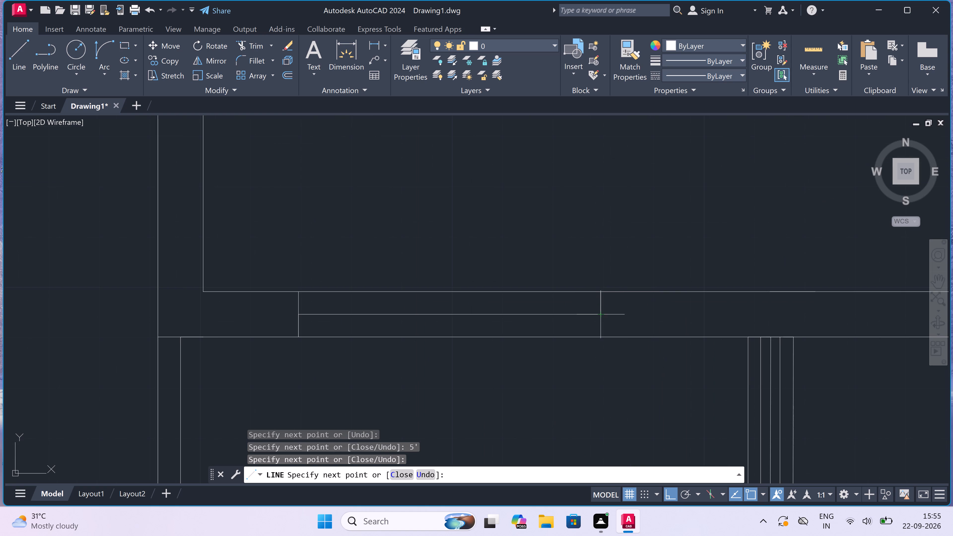
click(600, 333)
key(Escape)
Draw a 5' window in the north wall of the central northern room, with two end lines across the wall and a centerline.
scroll(491, 296, down, 1)
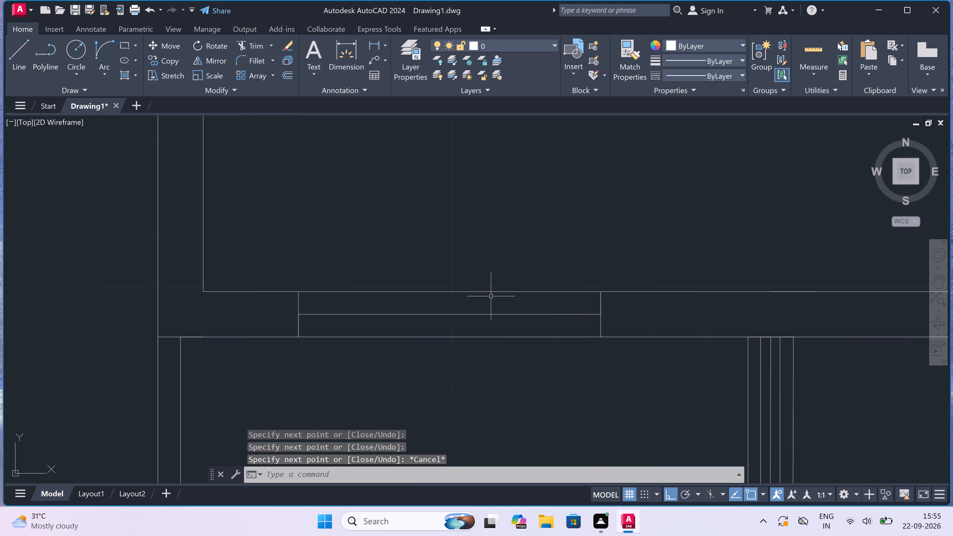
scroll(491, 296, down, 5)
scroll(481, 269, up, 2)
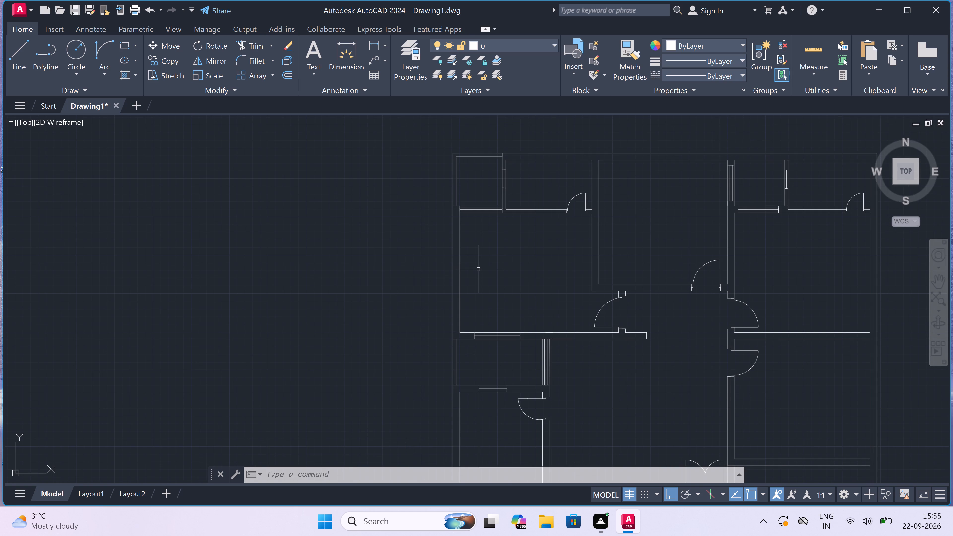
scroll(480, 265, down, 2)
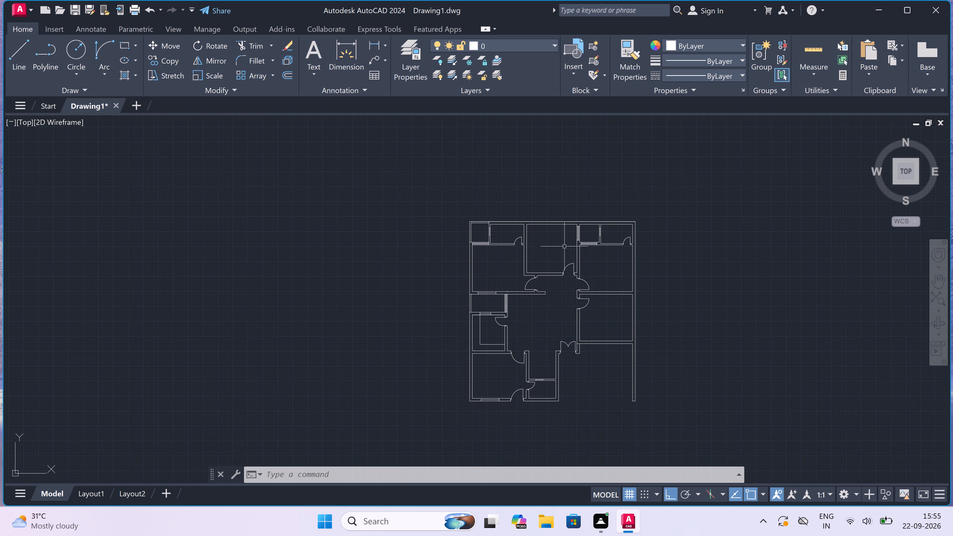
scroll(578, 231, up, 3)
scroll(578, 231, down, 3)
scroll(599, 231, up, 2)
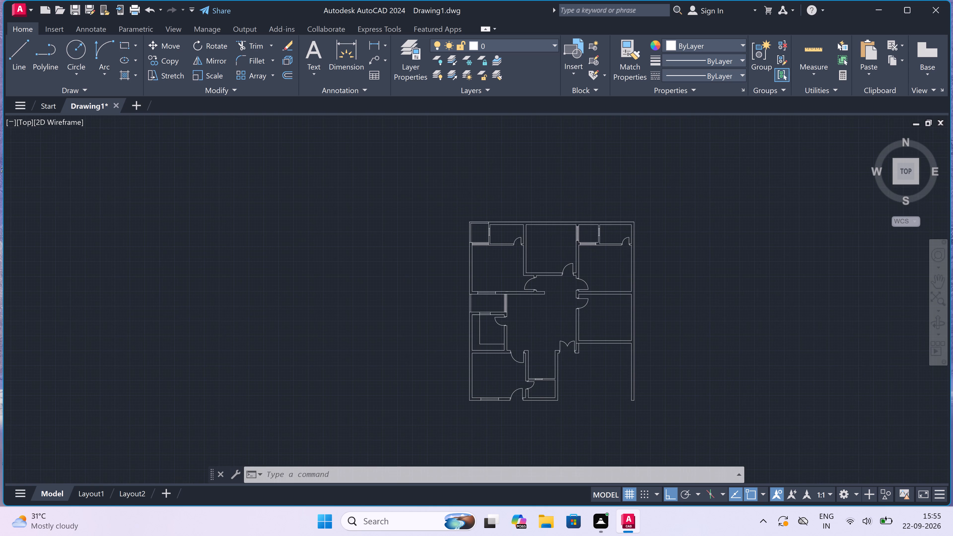
scroll(599, 231, up, 1)
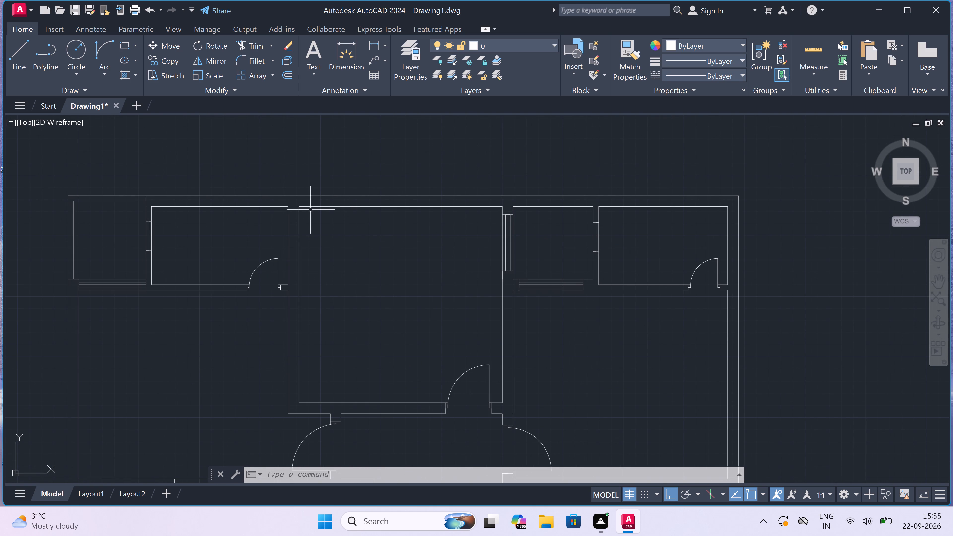
key(space)
scroll(337, 196, up, 2)
click(342, 193)
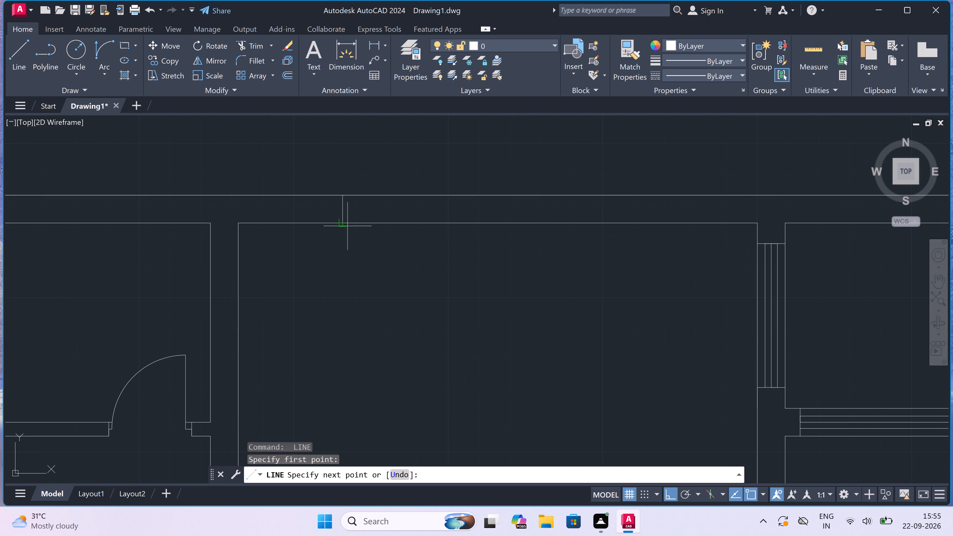
click(340, 224)
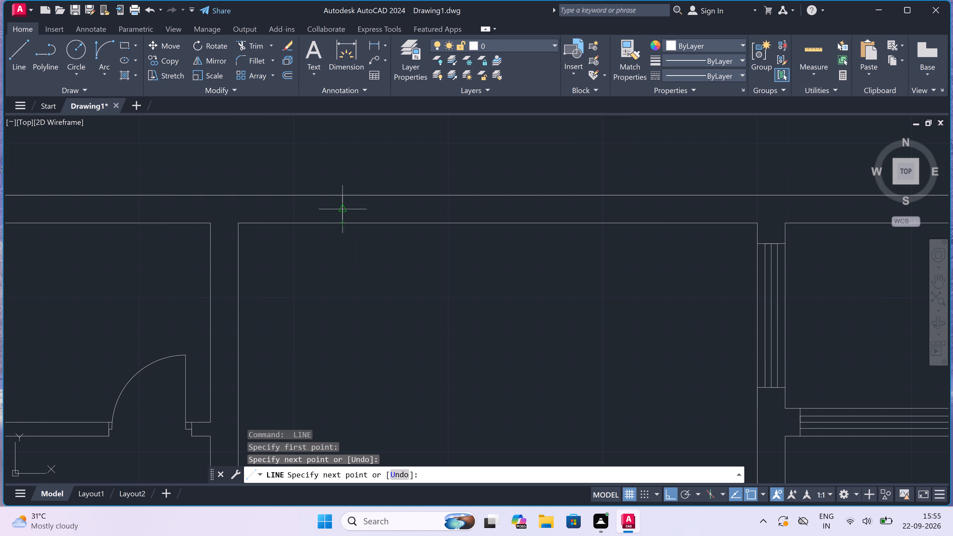
drag(343, 210, 354, 210)
text(5')
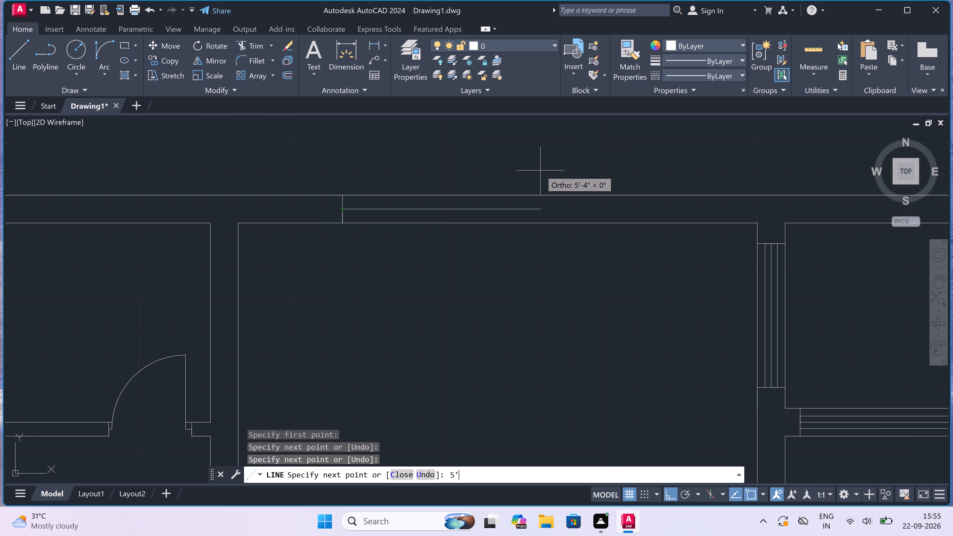
key(space)
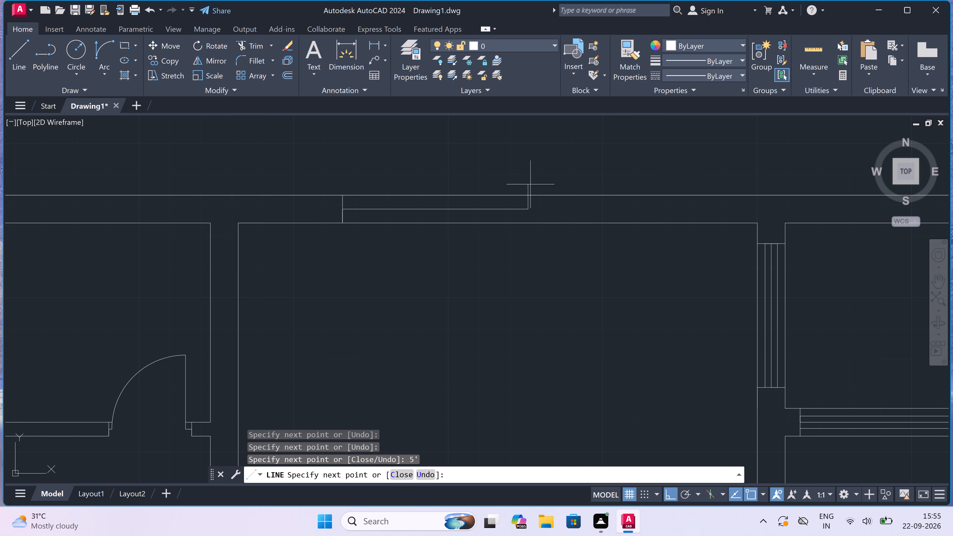
click(527, 195)
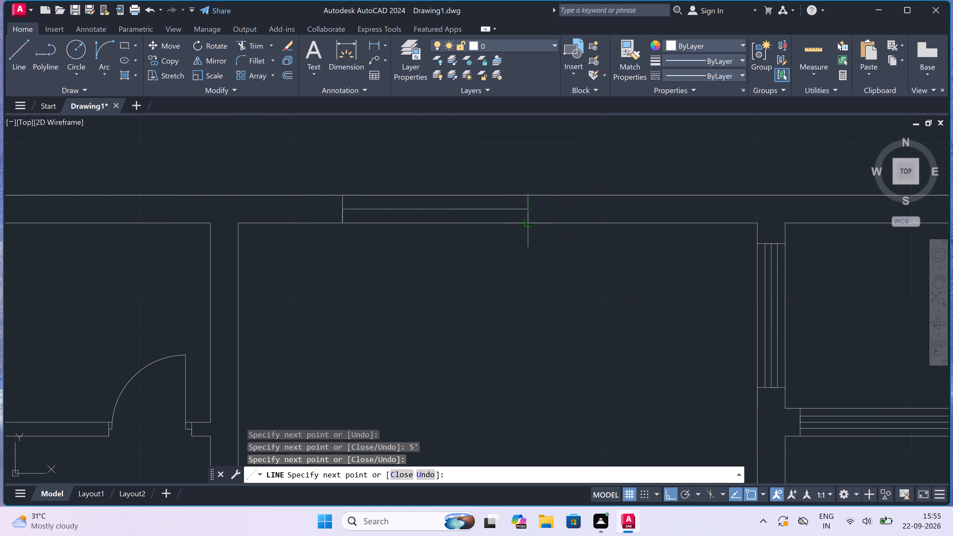
click(526, 223)
key(Escape)
Draw a horizontal reference line from the northwest bedroom door's north jamb east past the northeast bedroom's doorway, about 15'-2" long.
scroll(473, 222, down, 4)
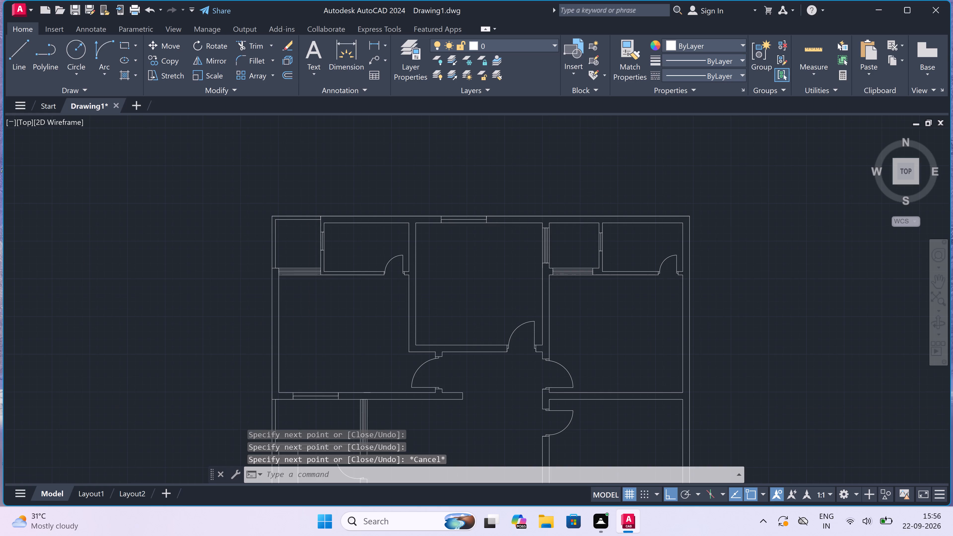
scroll(579, 221, up, 3)
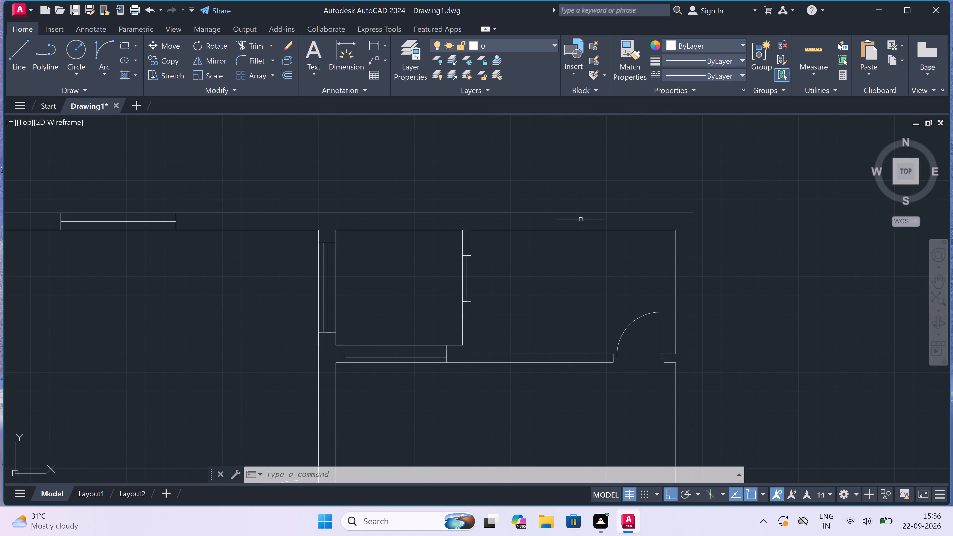
scroll(577, 218, down, 2)
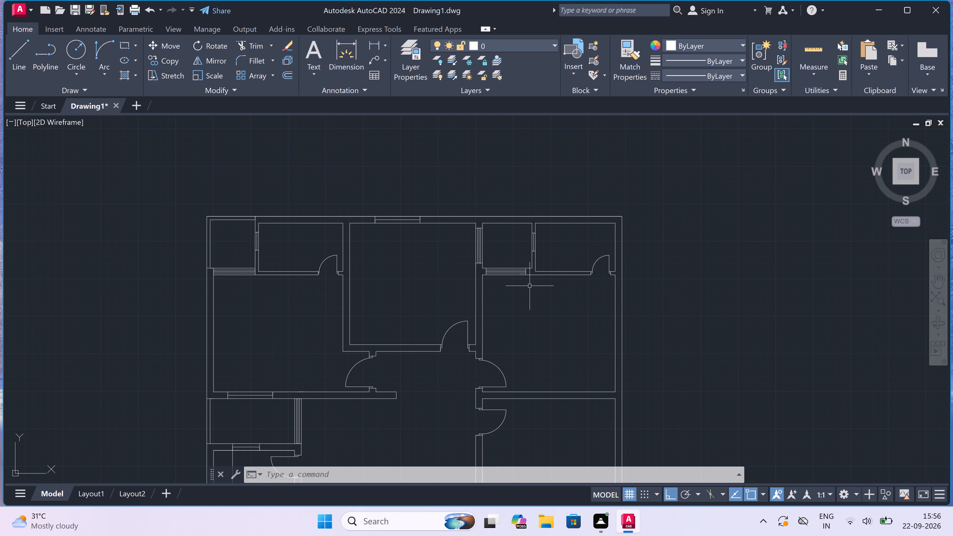
scroll(478, 413, up, 2)
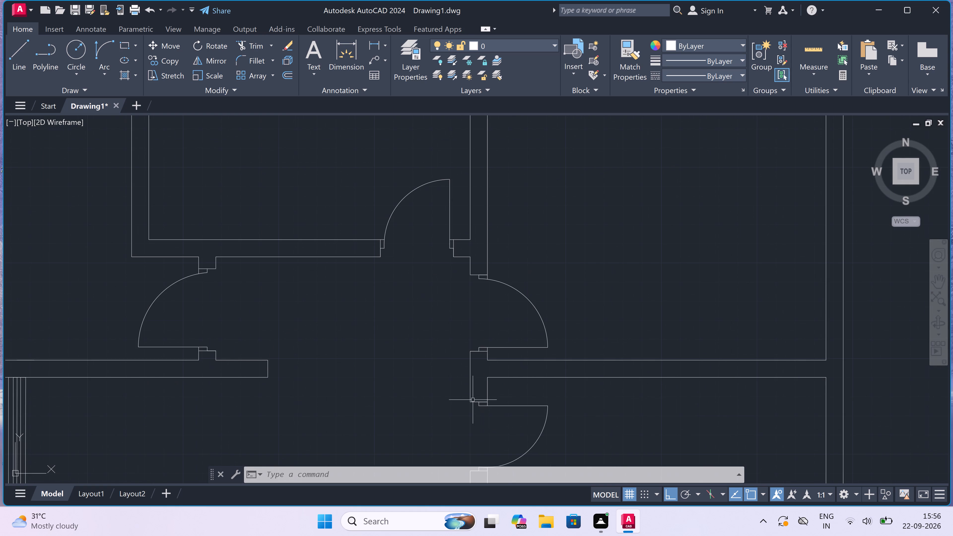
key(space)
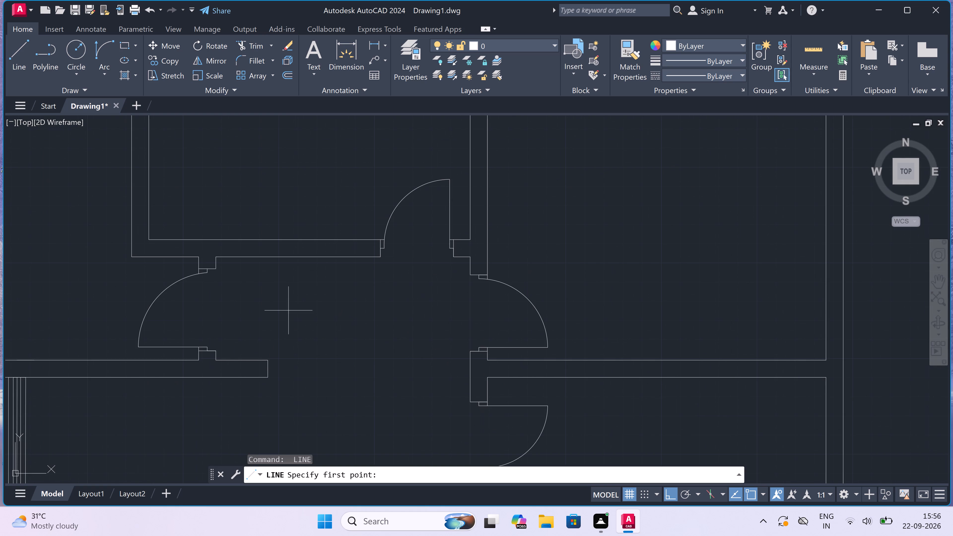
click(213, 269)
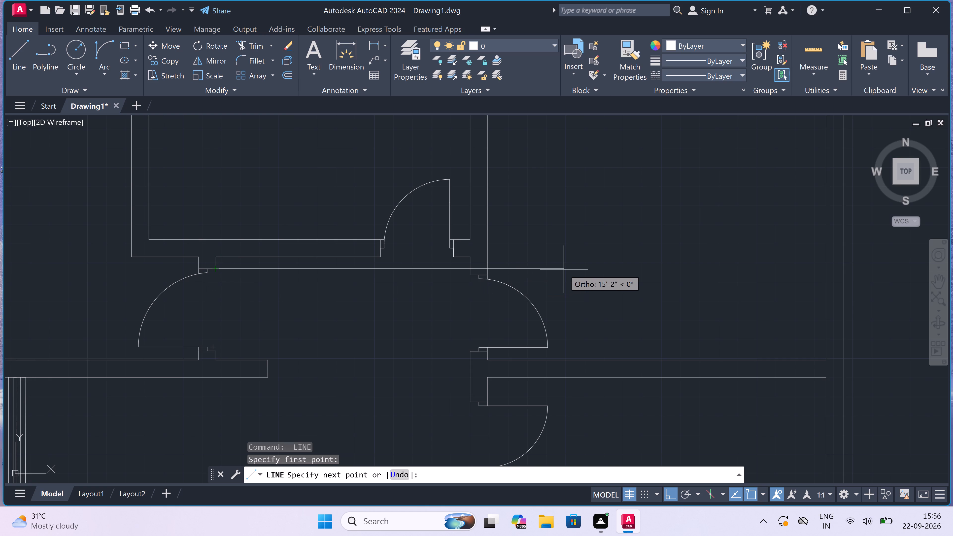
click(564, 269)
key(Escape)
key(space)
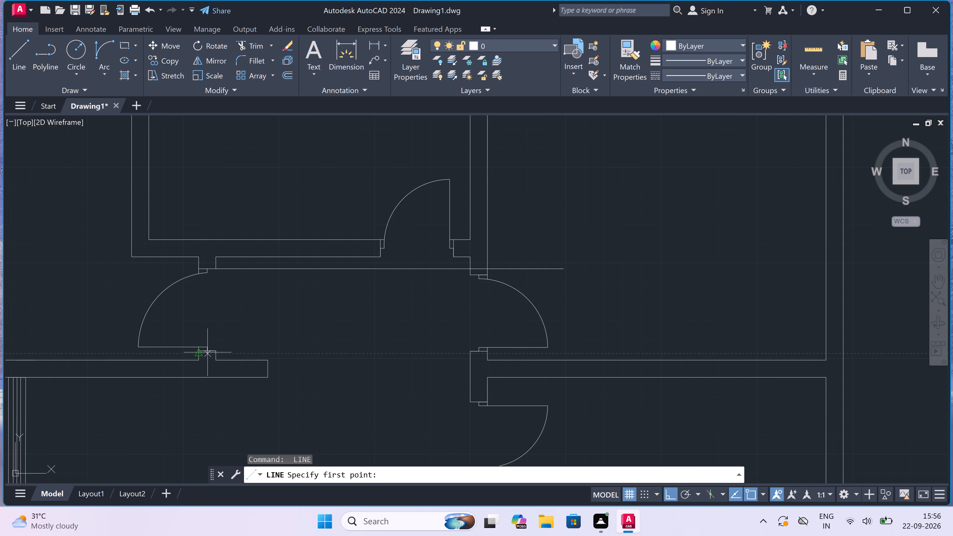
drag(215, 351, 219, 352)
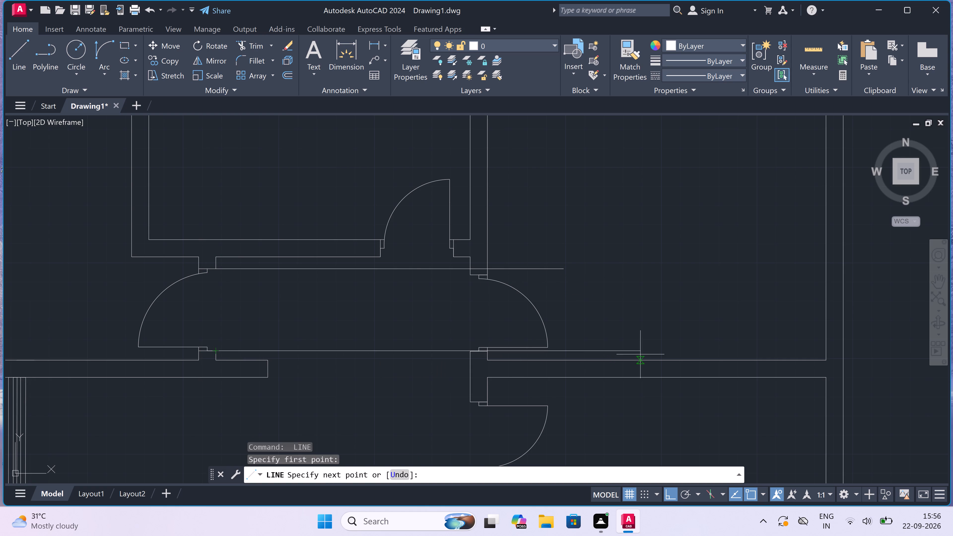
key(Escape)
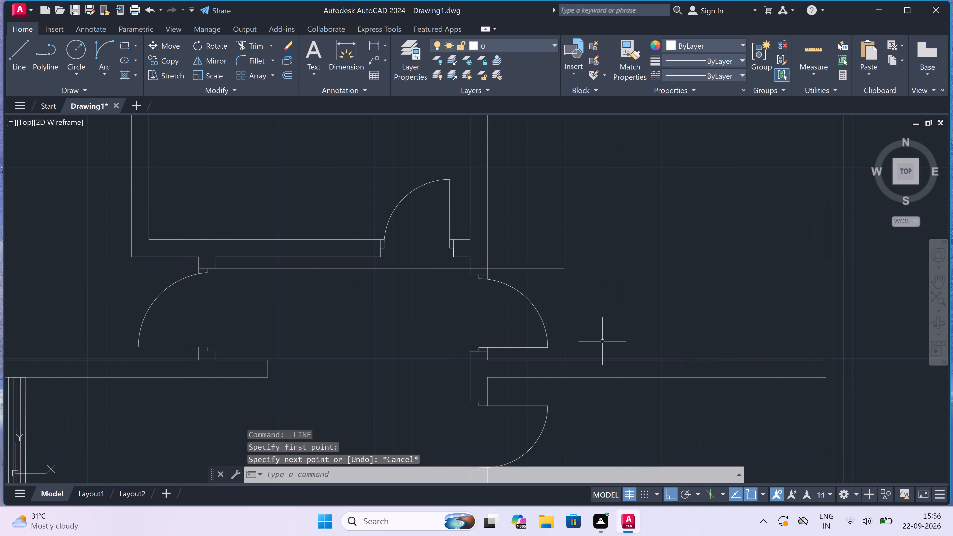
Delete the door swing arc of the northeast bedroom's west doorway.
click(557, 307)
click(476, 313)
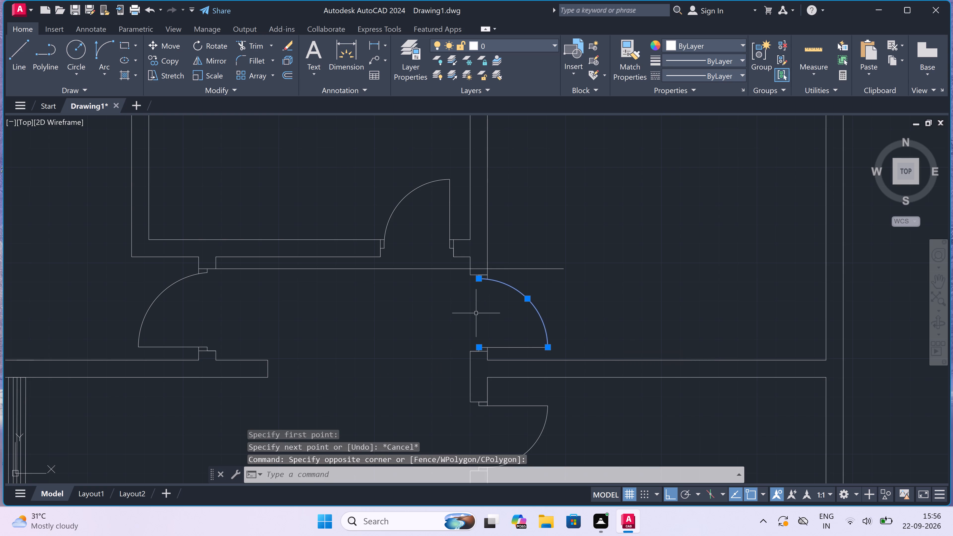
key(Delete)
Trim the northeast bedroom's west wall lines back to the reference line and remove the old north jamb and stop.
scroll(484, 269, up, 3)
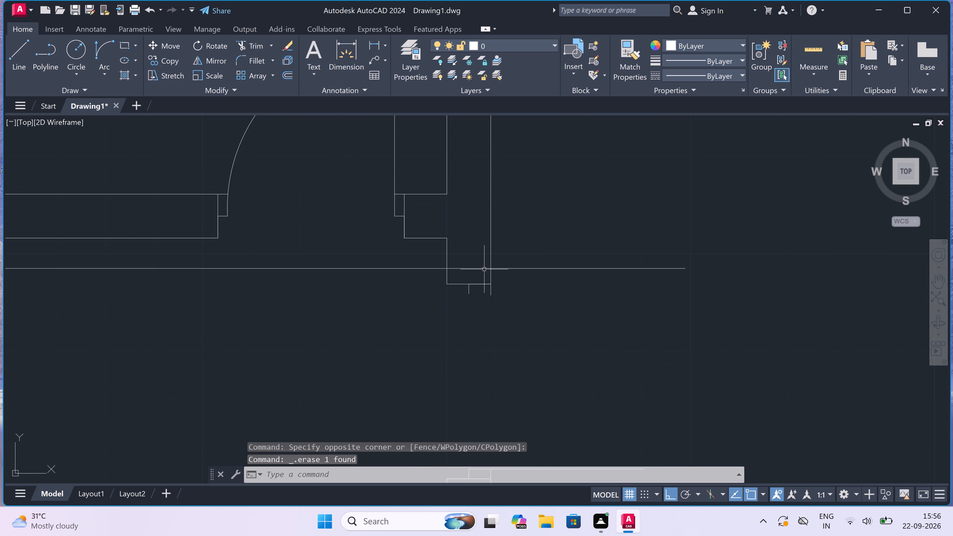
key(t)
key(r)
key(space)
click(436, 275)
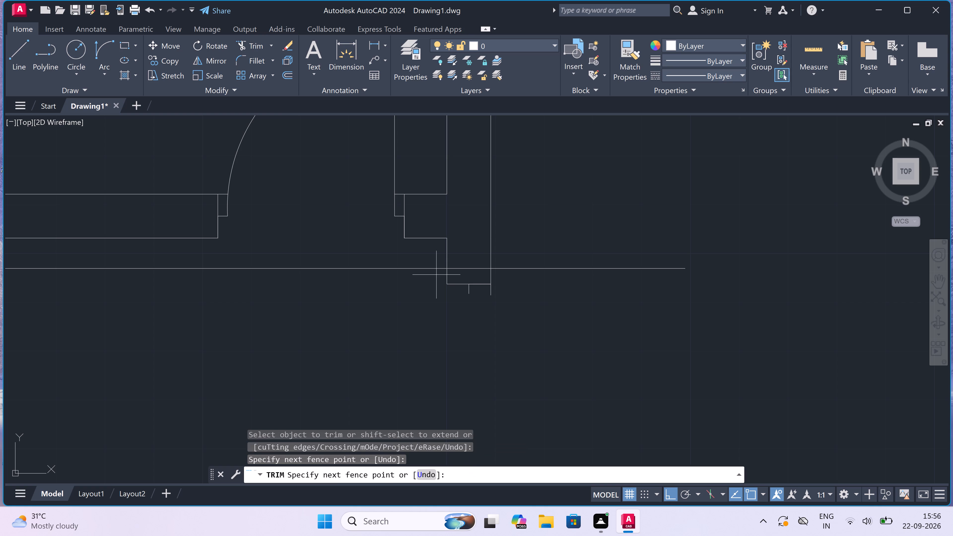
click(554, 286)
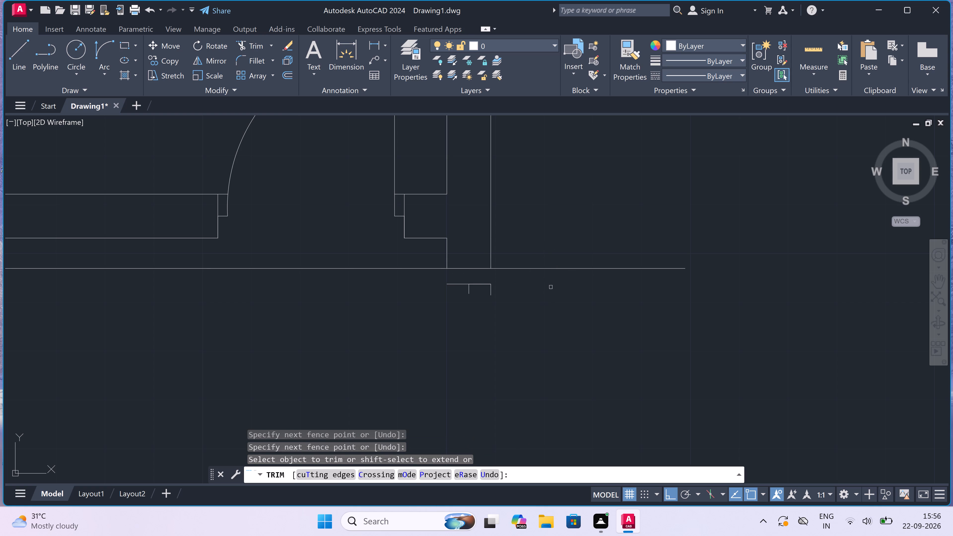
drag(496, 284, 492, 285)
click(450, 293)
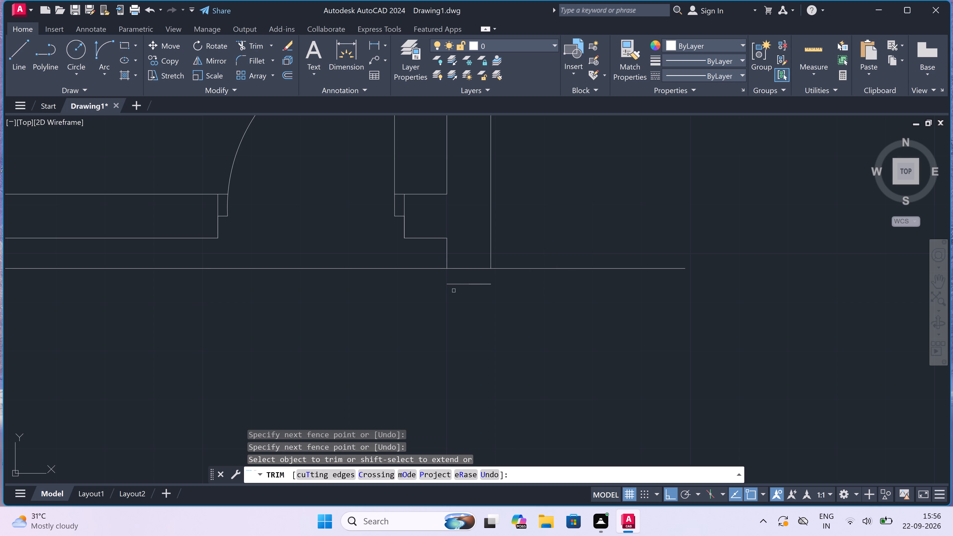
click(472, 280)
click(471, 300)
Trim the reference line on both sides of the northeast bedroom's west wall, leaving only the new north jamb across it.
click(559, 229)
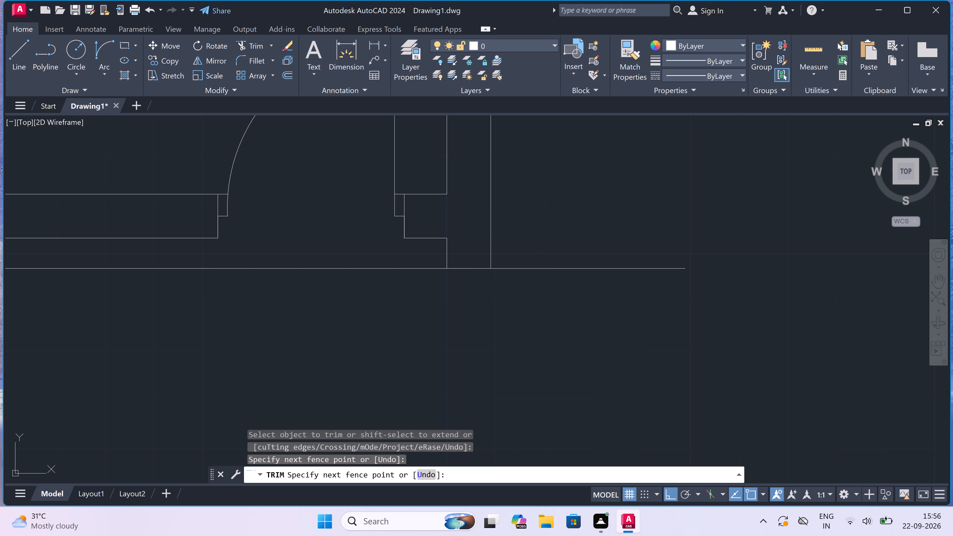
click(554, 291)
scroll(554, 292, down, 3)
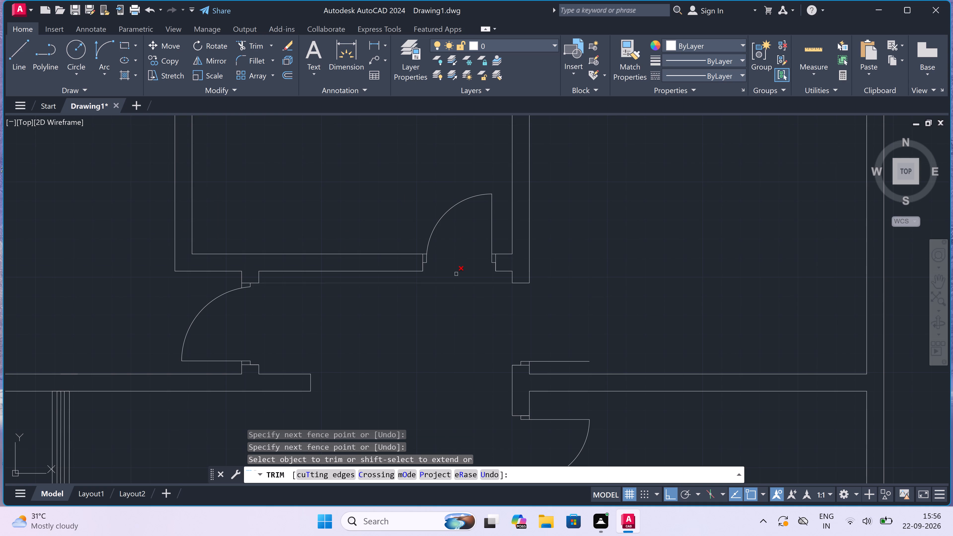
drag(456, 277, 456, 280)
click(452, 298)
Draw a 2" door stop line south from the midpoint of the northeast bedroom doorway's new north jamb.
key(Escape)
scroll(545, 304, up, 2)
scroll(548, 302, down, 1)
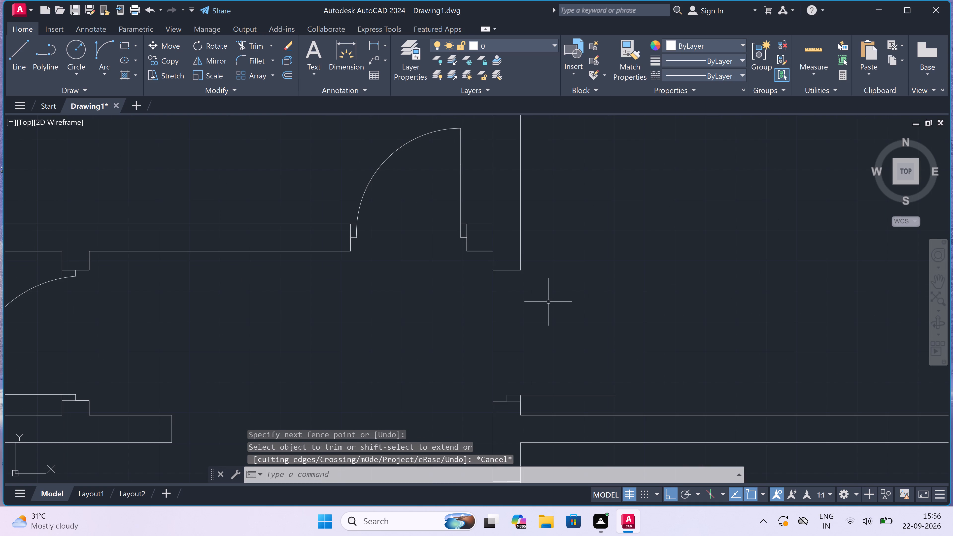
key(l)
key(space)
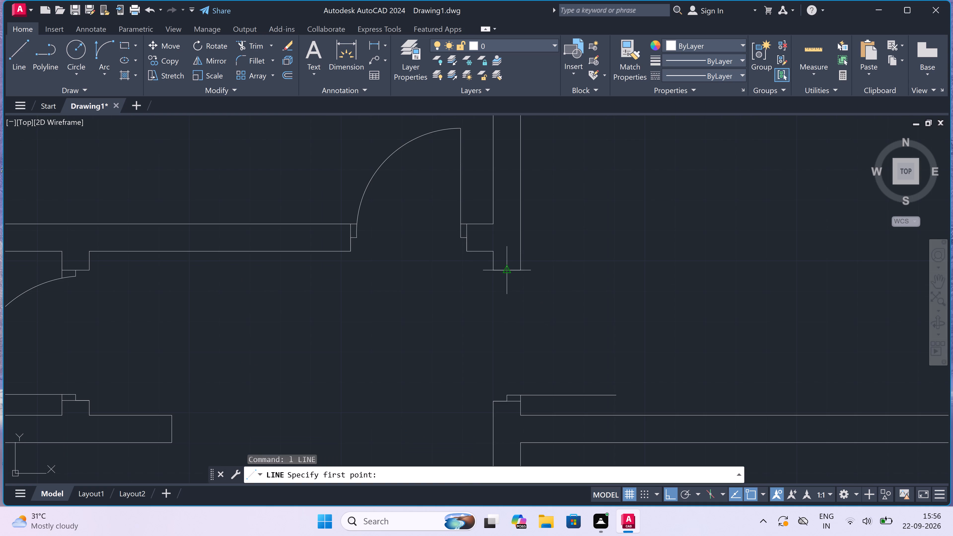
drag(506, 269, 508, 294)
text(2")
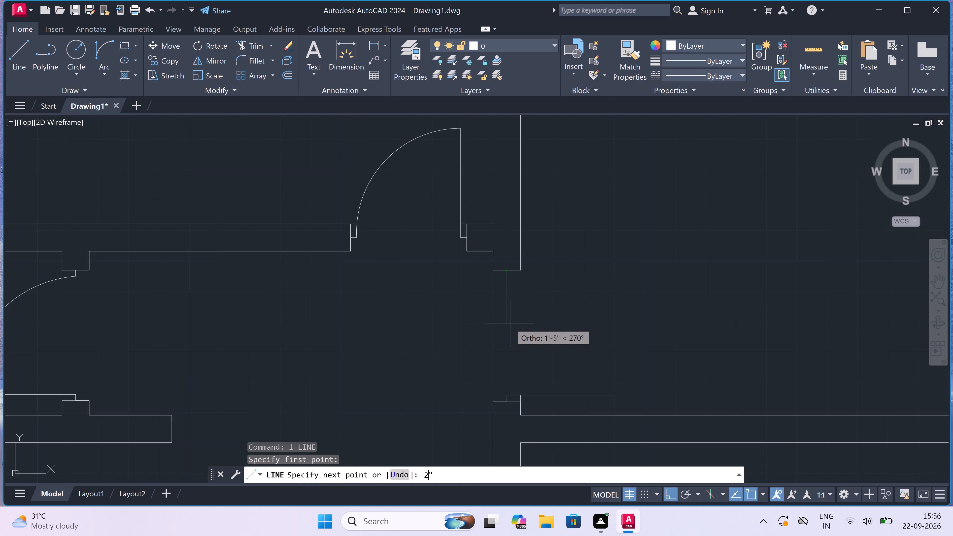
key(space)
key(Escape)
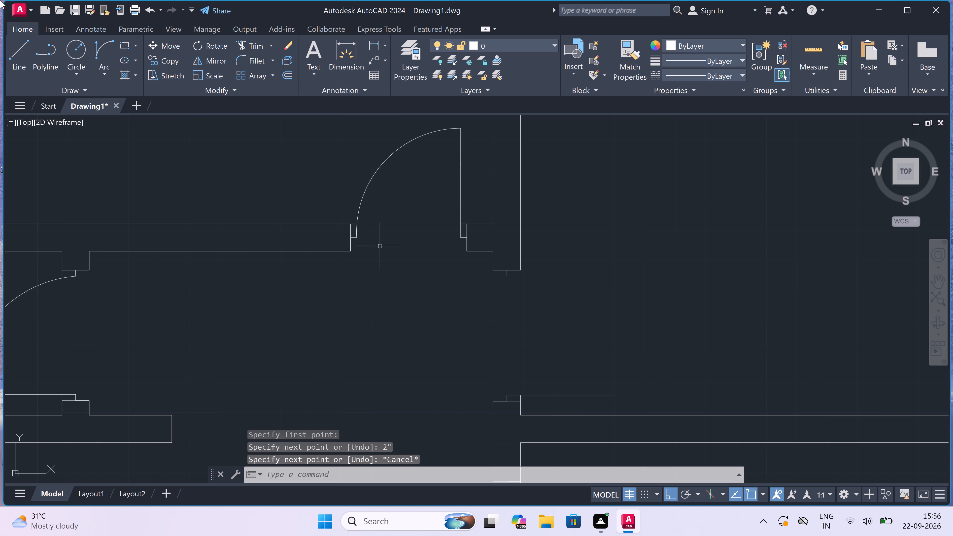
Draw the northeast bedroom door's swing arc from the door leaf's east end to the new stop line's south end.
click(93, 41)
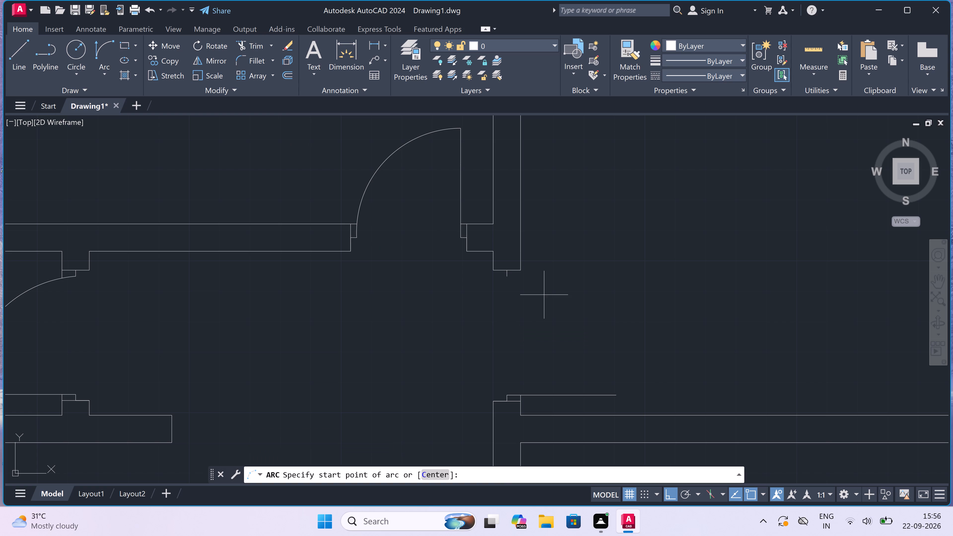
click(619, 393)
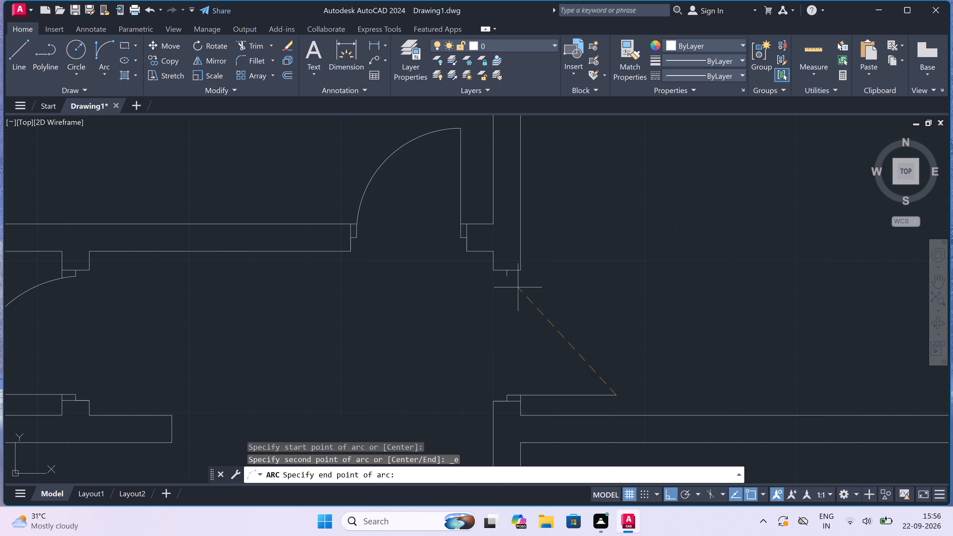
click(510, 278)
click(560, 252)
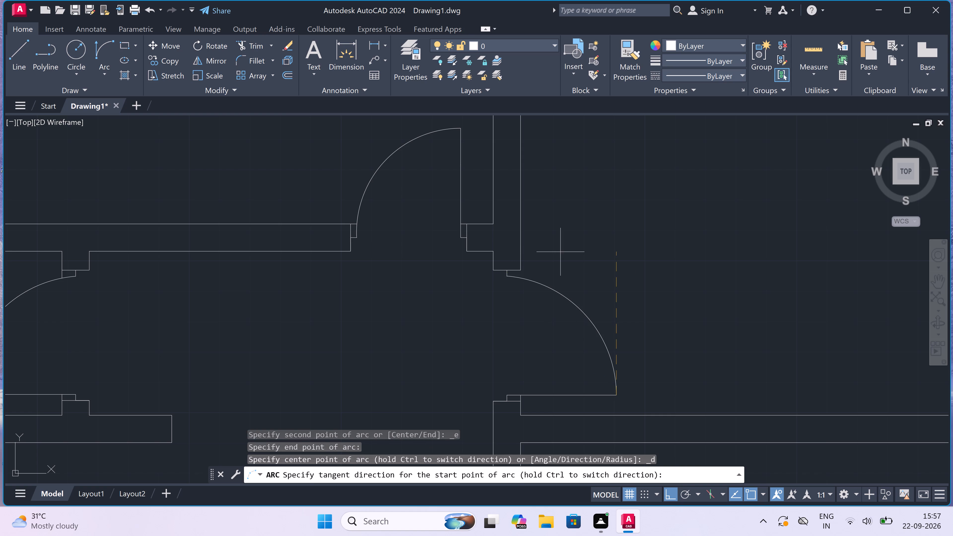
Draw a 5' window in the south wall of the room below the northeast bedroom, with end lines and a centre line.
scroll(559, 253, down, 4)
scroll(509, 273, up, 1)
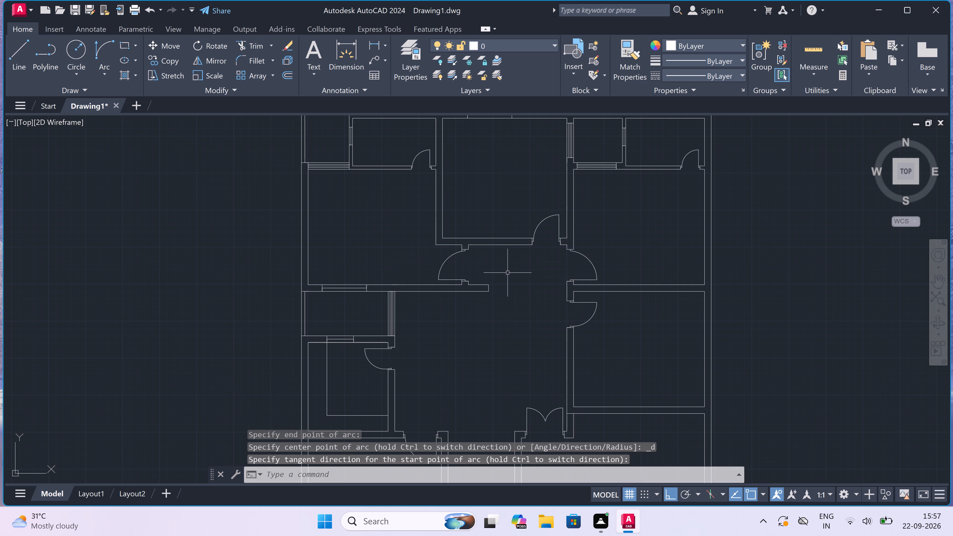
scroll(495, 268, down, 2)
scroll(601, 305, up, 2)
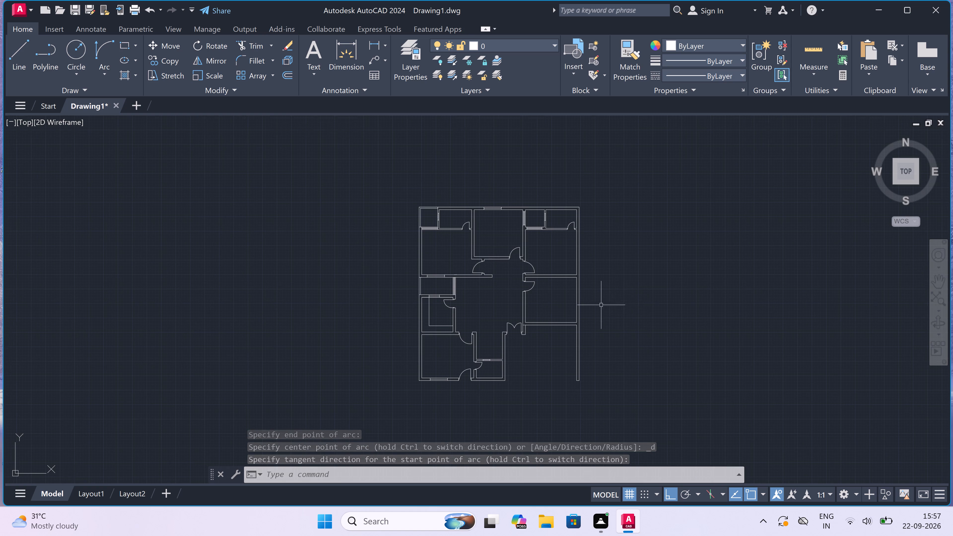
text(l)
key(space)
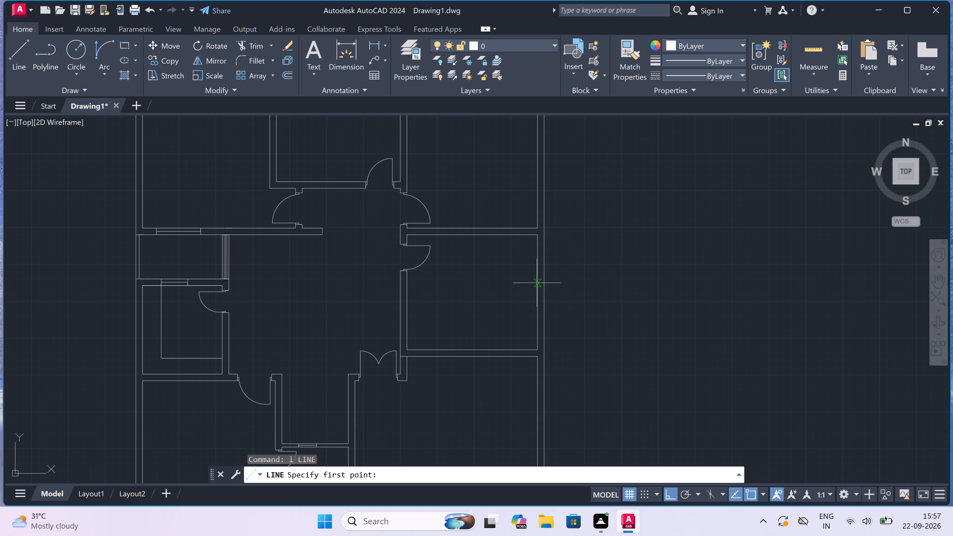
scroll(439, 352, up, 1)
click(428, 349)
click(427, 361)
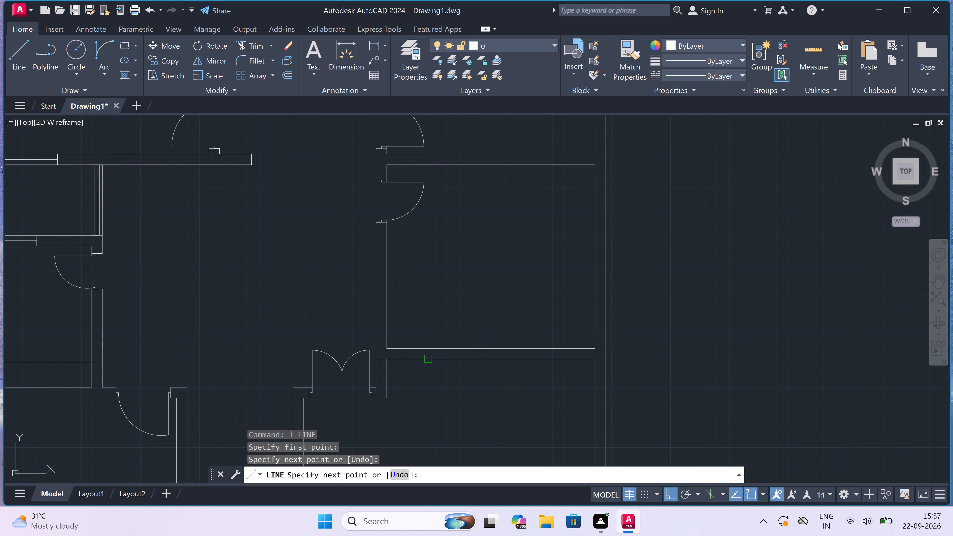
scroll(427, 361, up, 3)
click(426, 328)
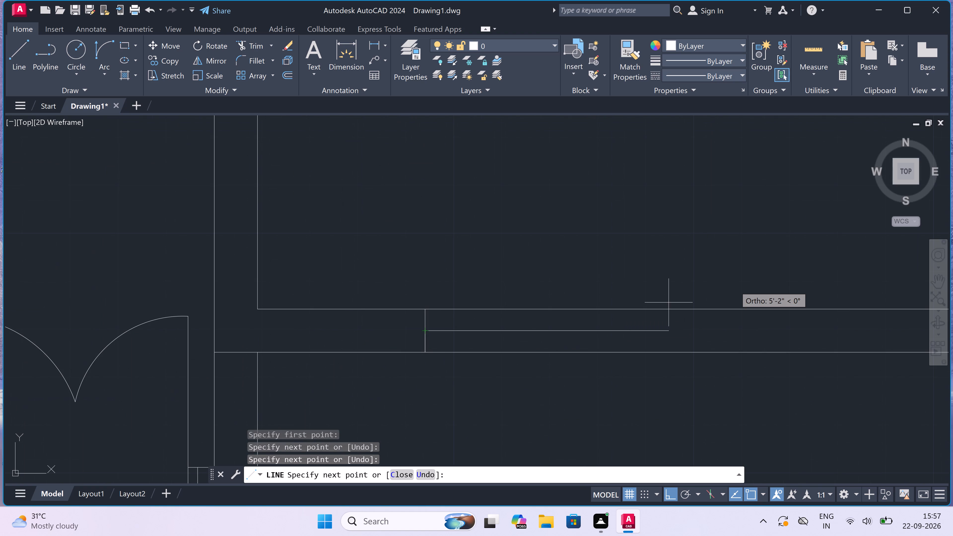
text(5')
key(space)
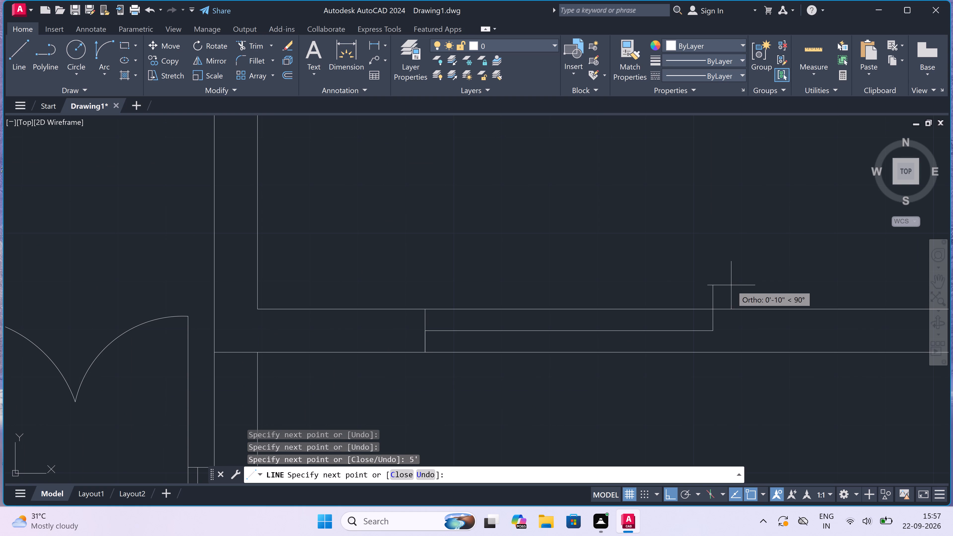
click(712, 310)
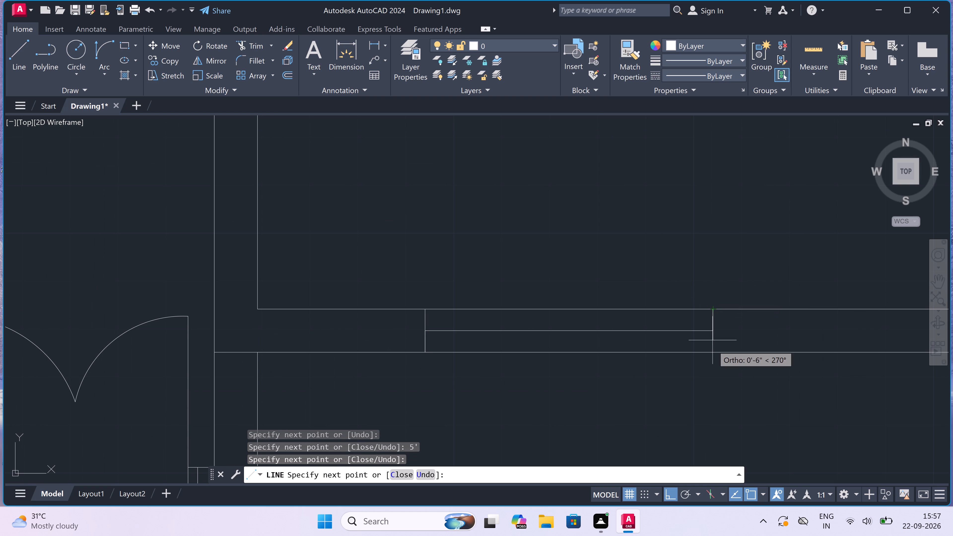
click(714, 351)
key(Escape)
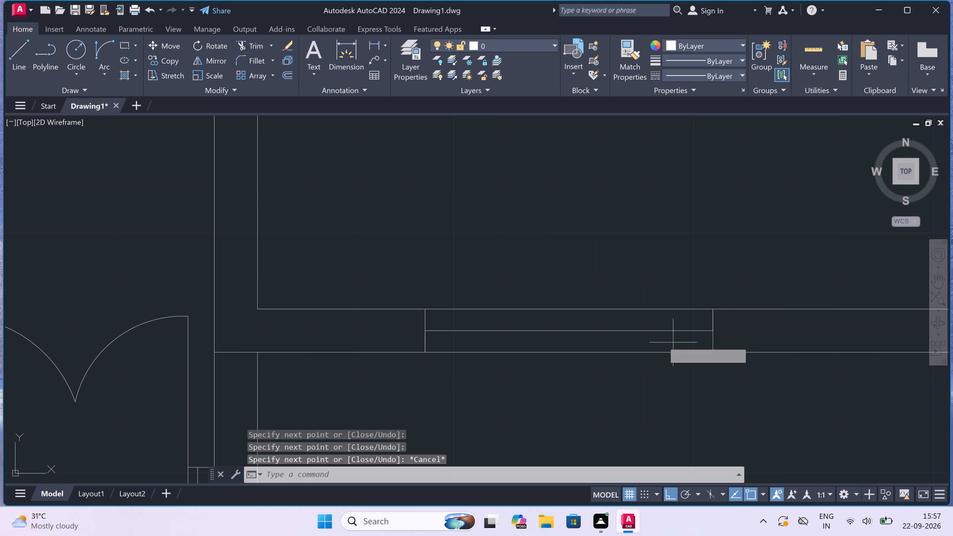
Draw a 5' window in the northeast bedroom's east outer wall, with end lines and a centre line.
scroll(624, 338, down, 7)
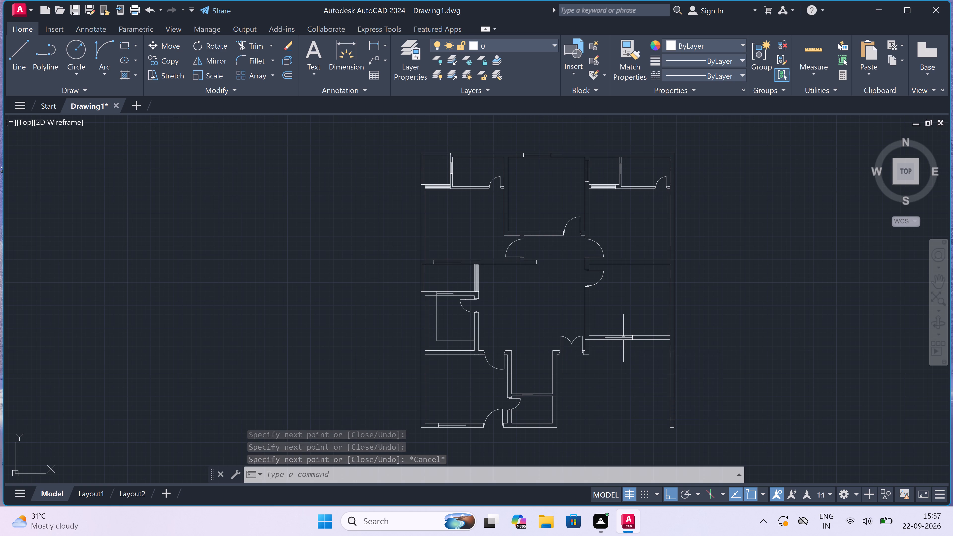
scroll(623, 338, down, 1)
scroll(647, 252, up, 2)
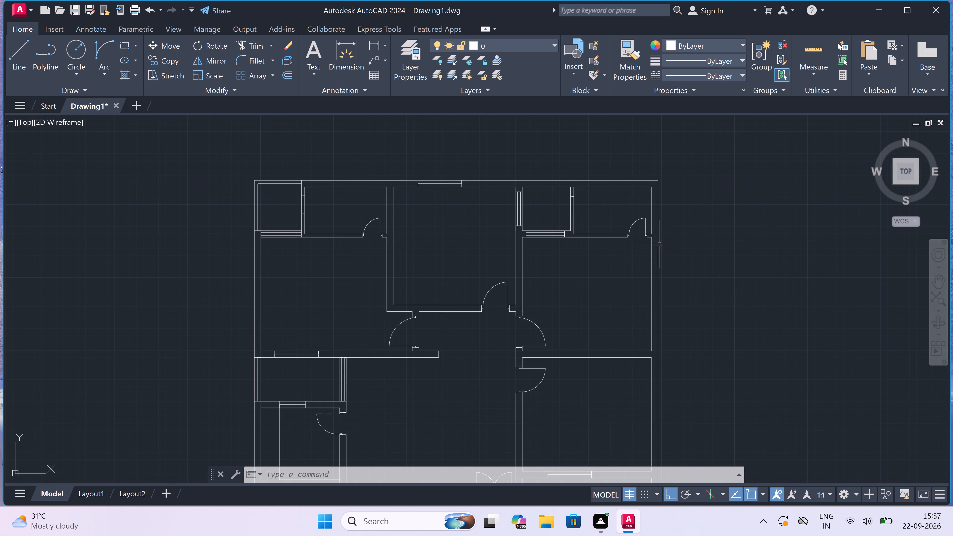
scroll(641, 289, up, 1)
key(space)
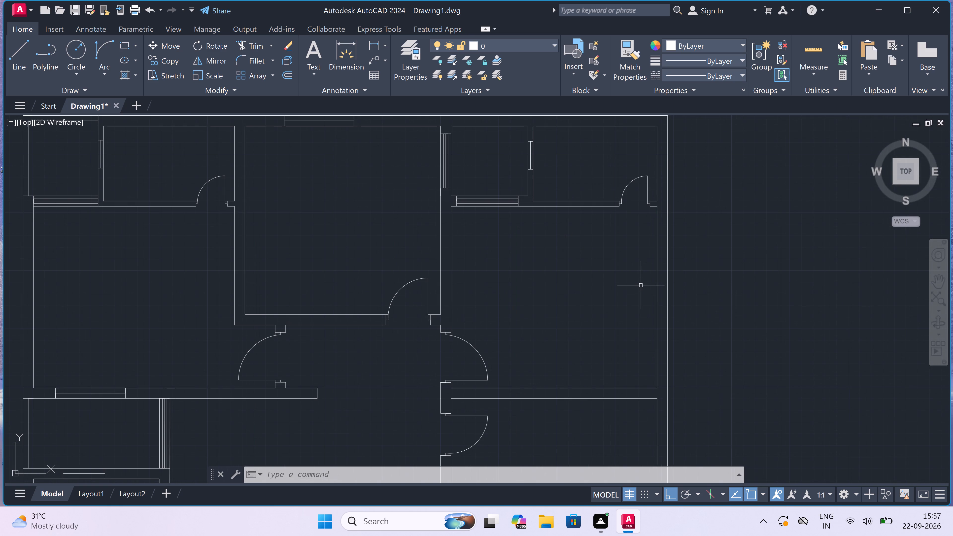
click(657, 242)
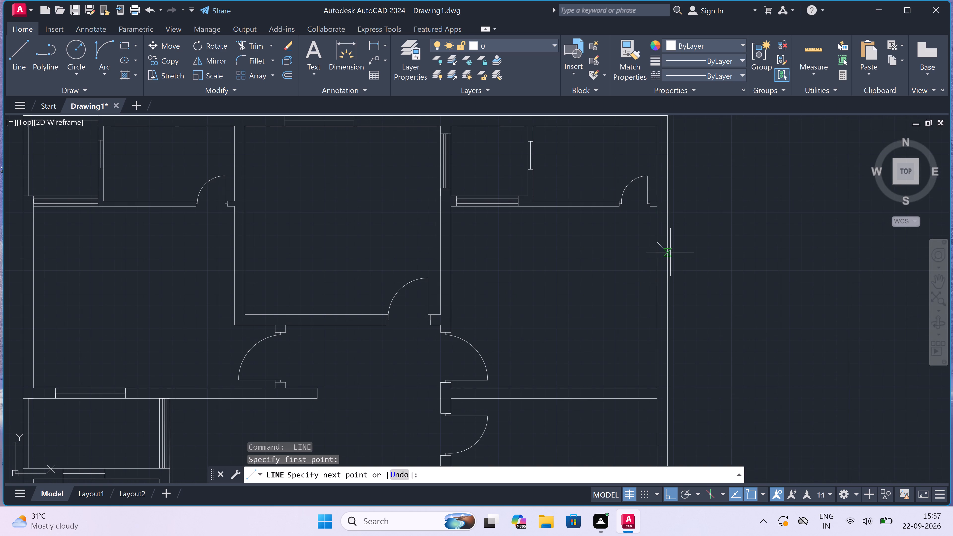
click(667, 240)
drag(660, 242, 658, 261)
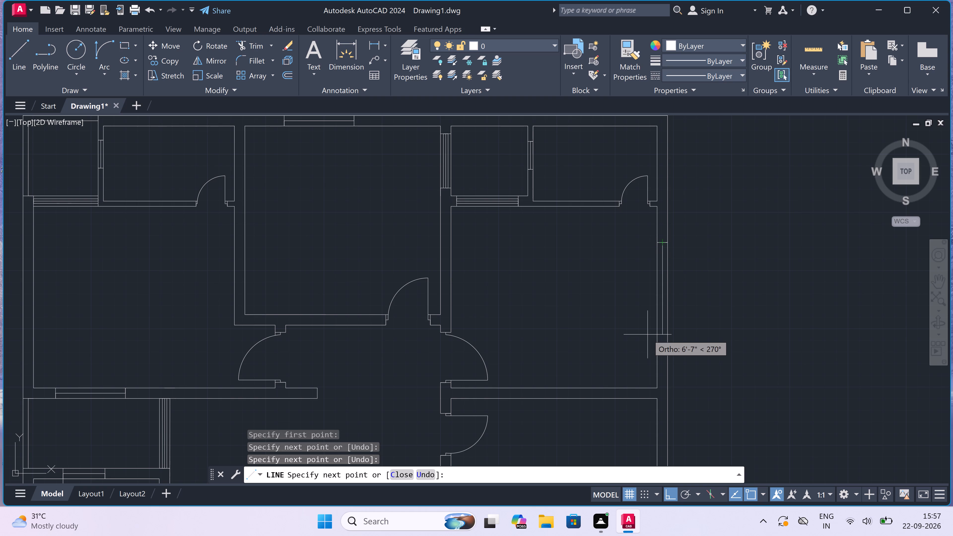
text(5')
key(space)
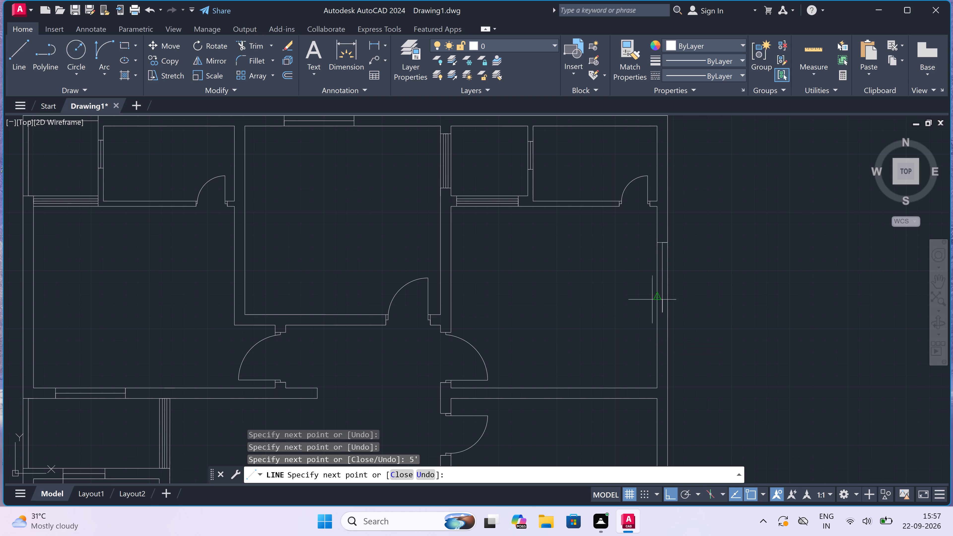
scroll(665, 300, up, 2)
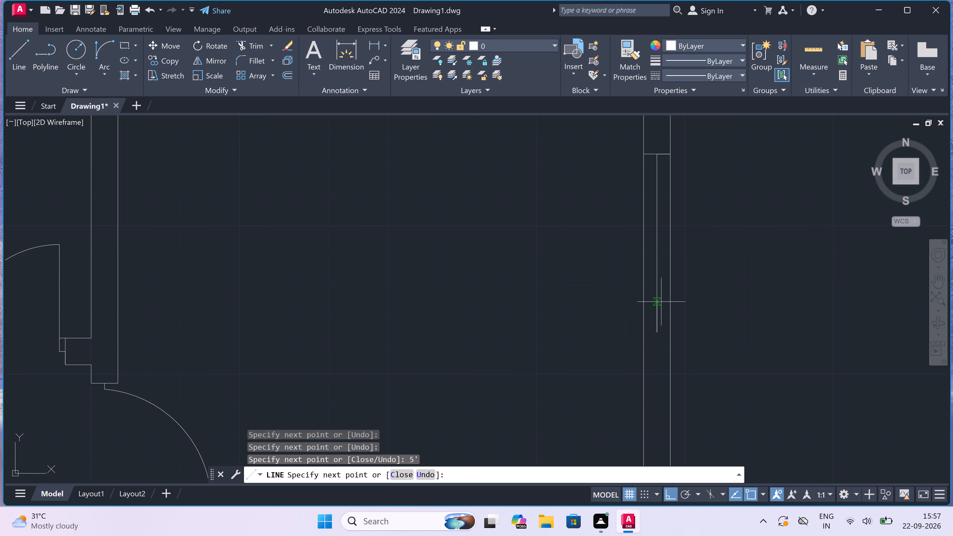
click(645, 336)
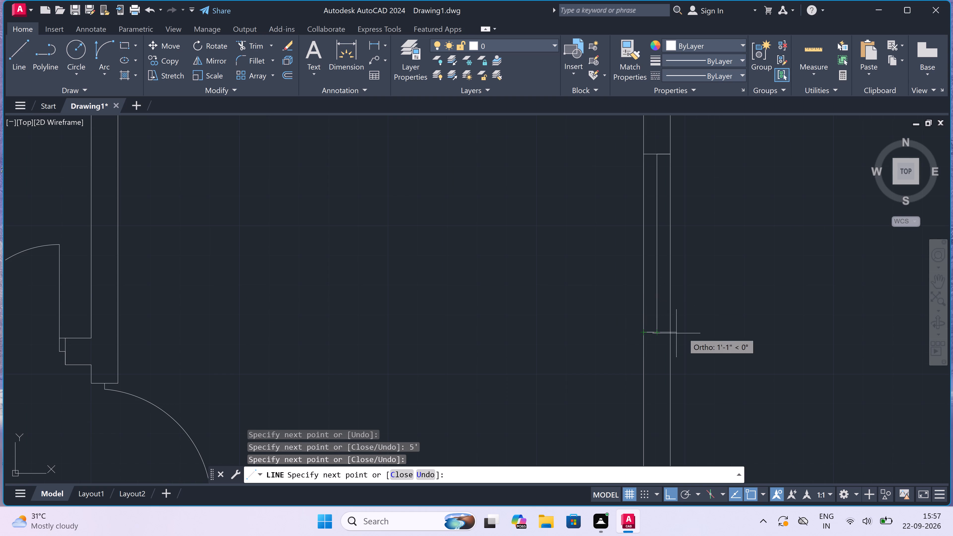
click(669, 332)
key(Escape)
Draw a line along the inner face of the narrow southern alcove's south wall, from its east corner to its west corner.
scroll(559, 302, down, 3)
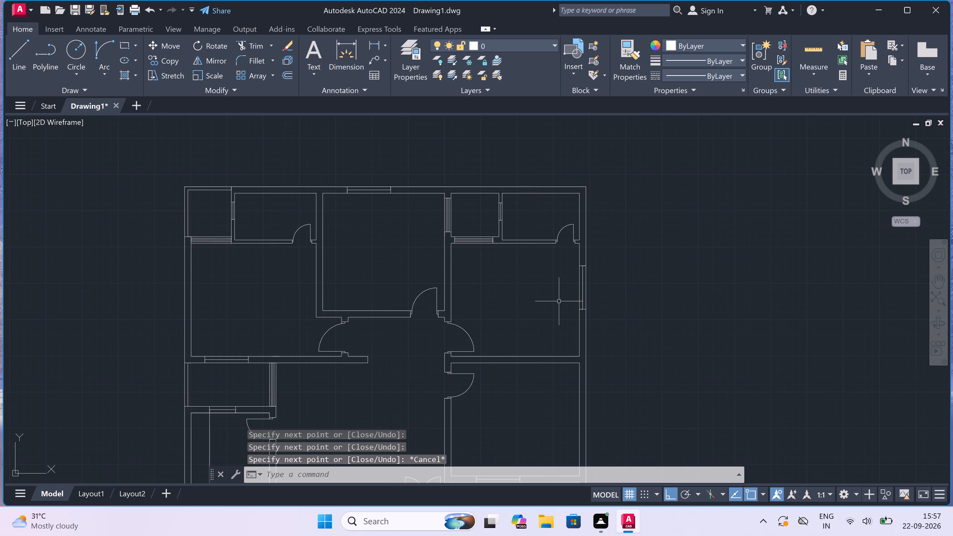
scroll(559, 301, down, 2)
scroll(549, 348, up, 2)
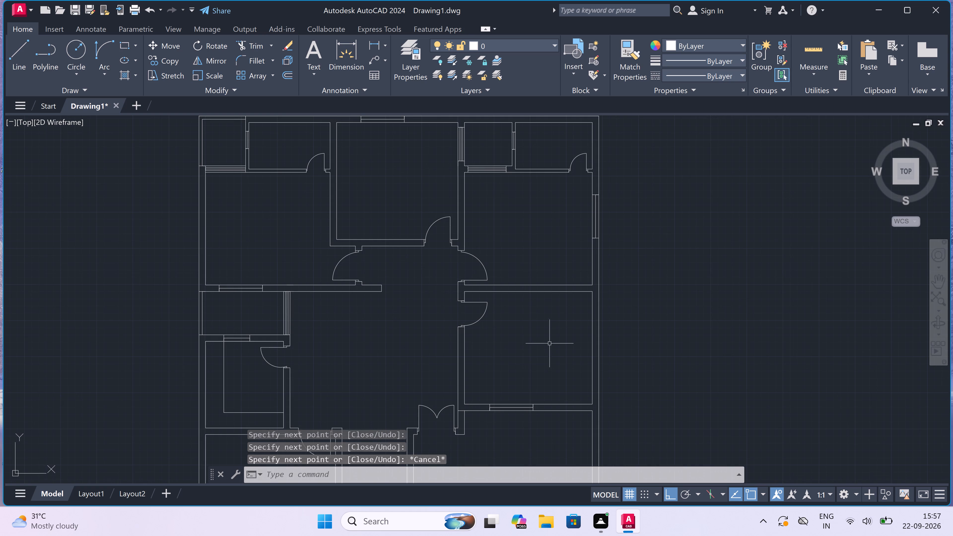
scroll(547, 333, down, 4)
scroll(543, 376, up, 4)
scroll(533, 359, down, 2)
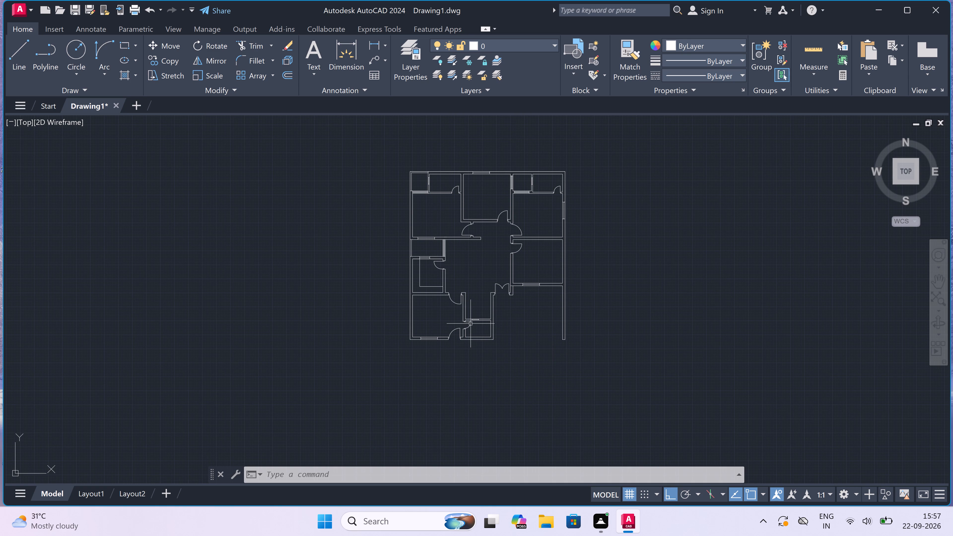
scroll(485, 305, up, 3)
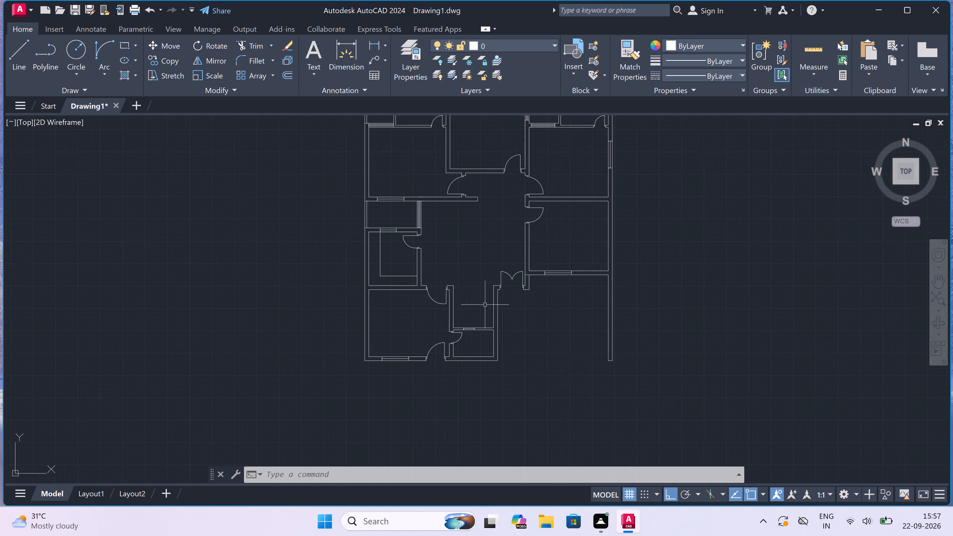
key(space)
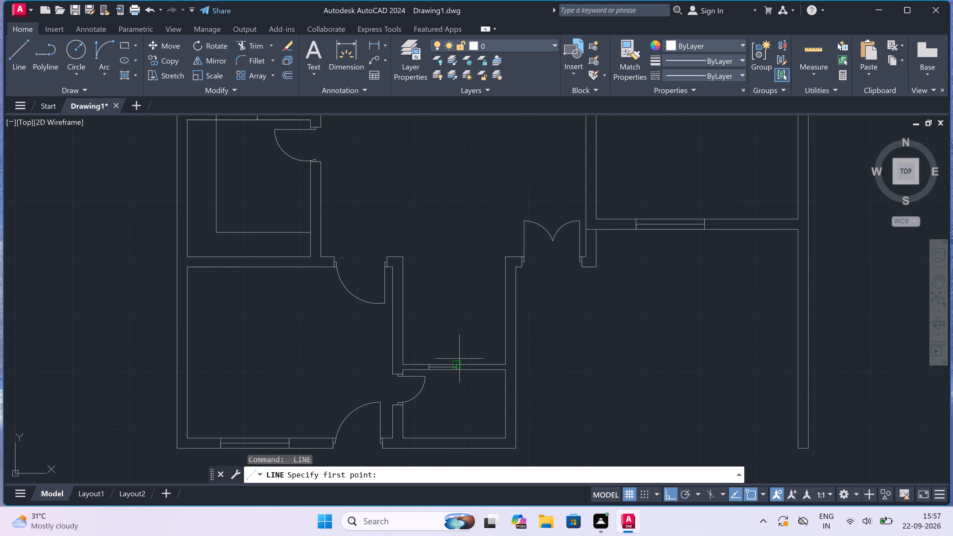
scroll(457, 359, up, 2)
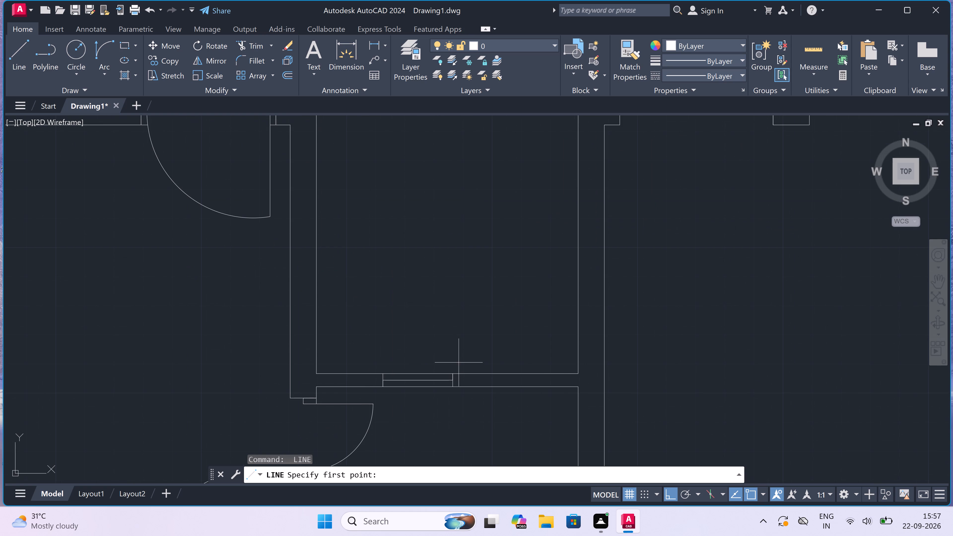
drag(577, 373, 571, 374)
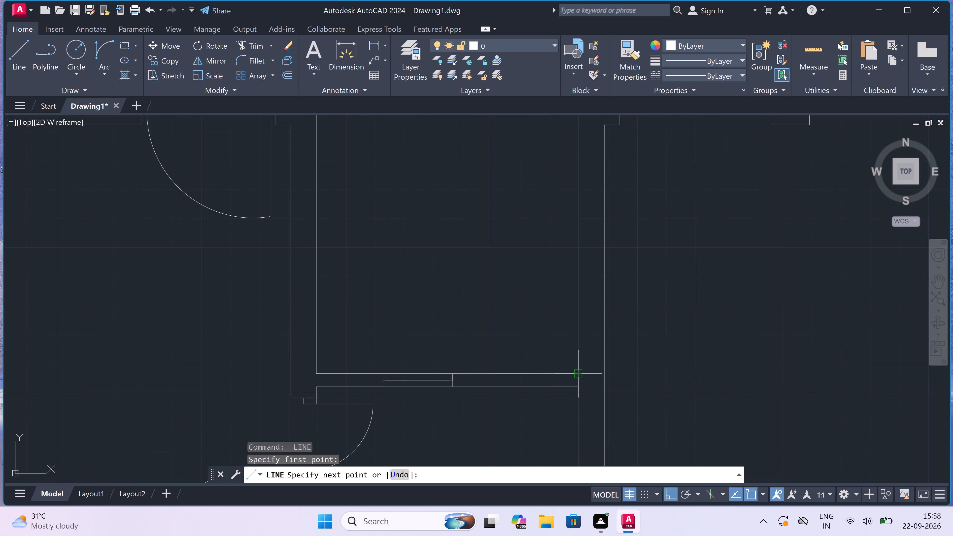
click(315, 374)
key(Escape)
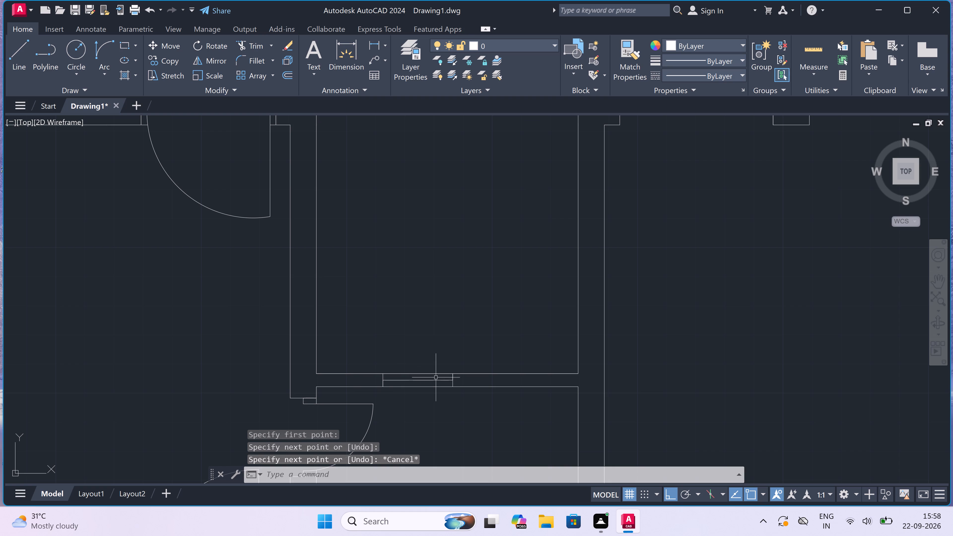
Draw a line north from the midpoint of the alcove's south wall to its open end, continuing east to the alcove's northeast corner.
key(space)
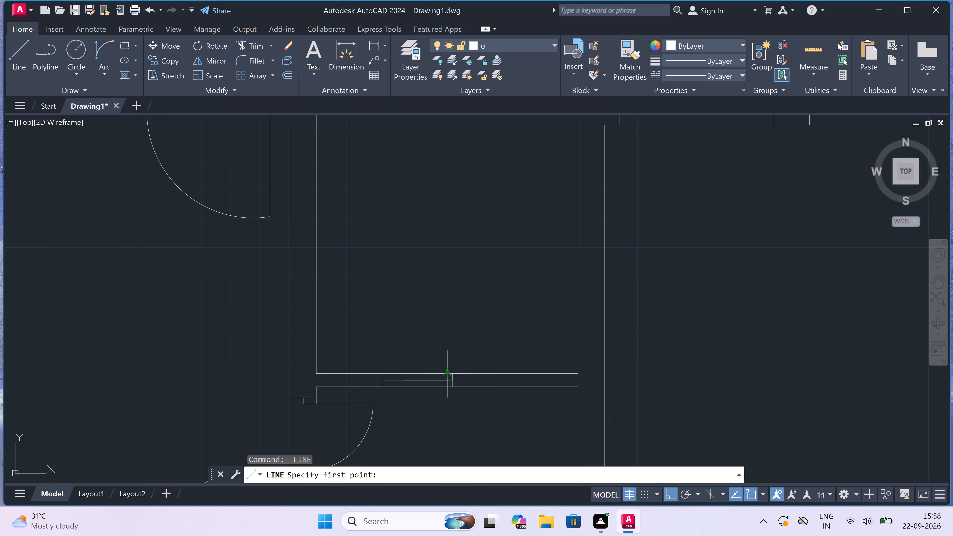
click(445, 374)
scroll(439, 302, down, 3)
scroll(440, 261, up, 2)
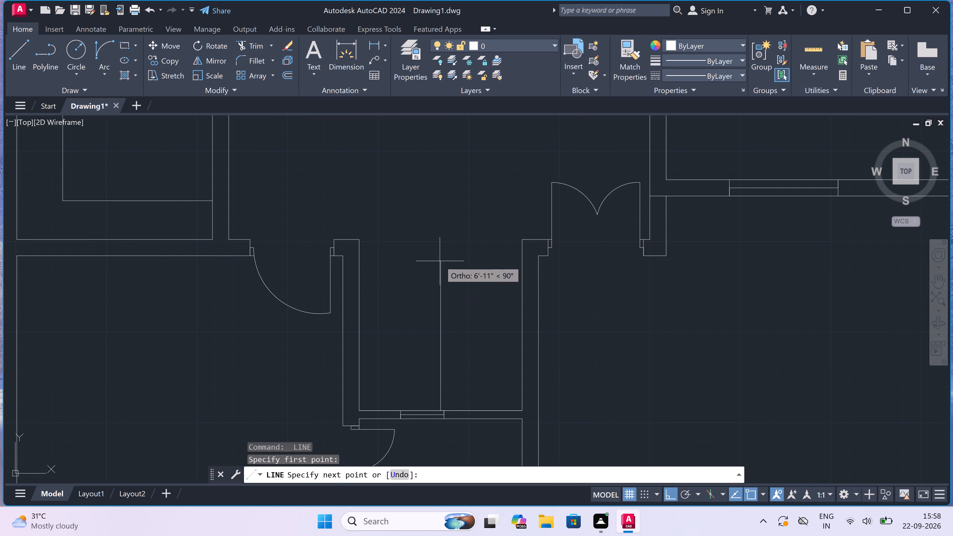
scroll(441, 262, up, 1)
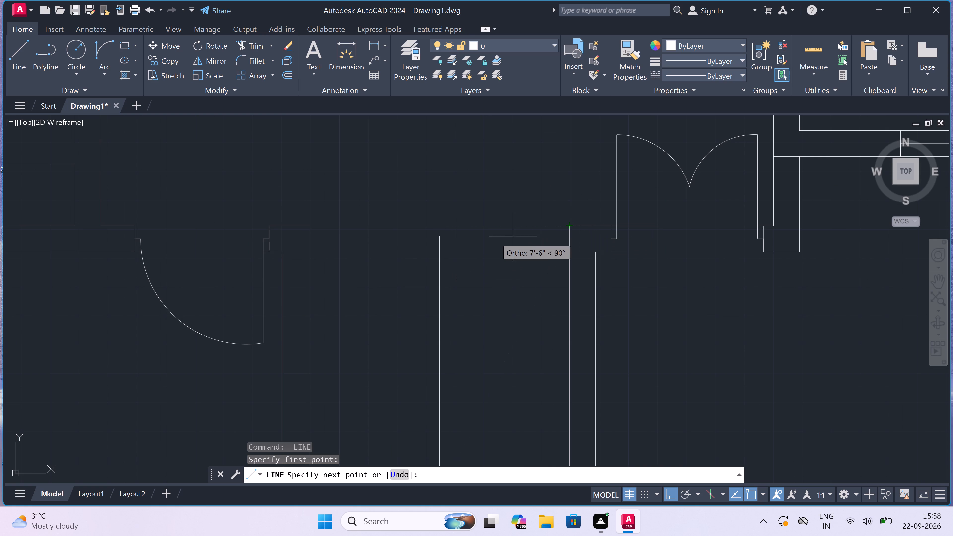
drag(437, 227, 444, 228)
click(567, 229)
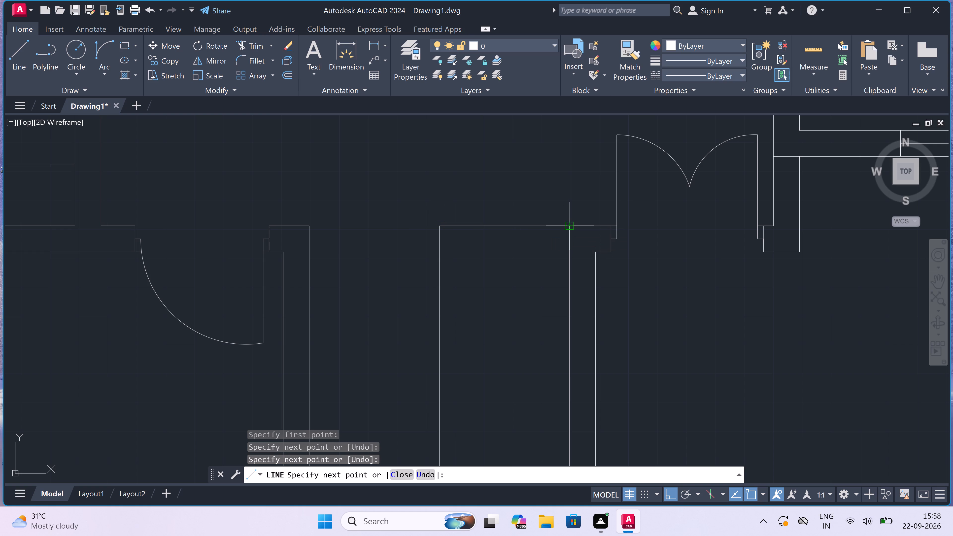
key(Escape)
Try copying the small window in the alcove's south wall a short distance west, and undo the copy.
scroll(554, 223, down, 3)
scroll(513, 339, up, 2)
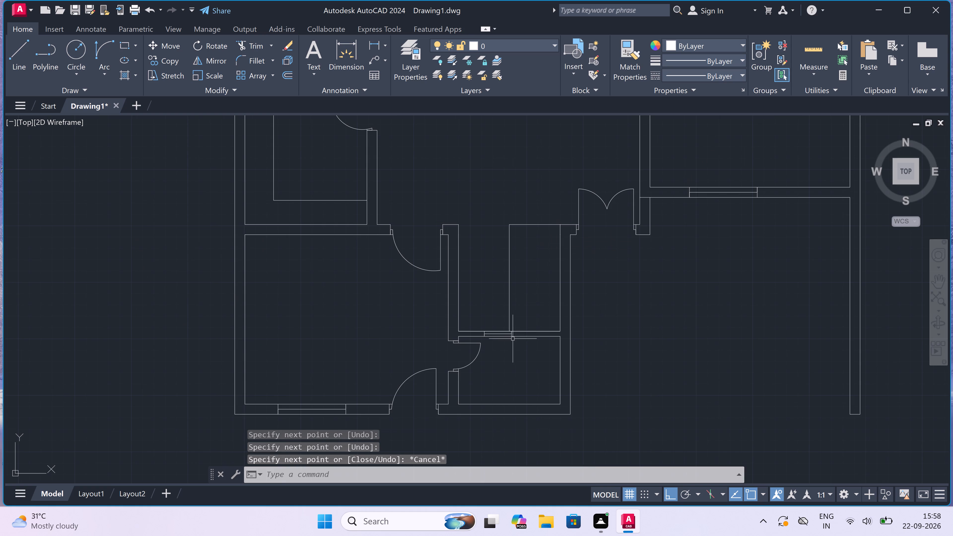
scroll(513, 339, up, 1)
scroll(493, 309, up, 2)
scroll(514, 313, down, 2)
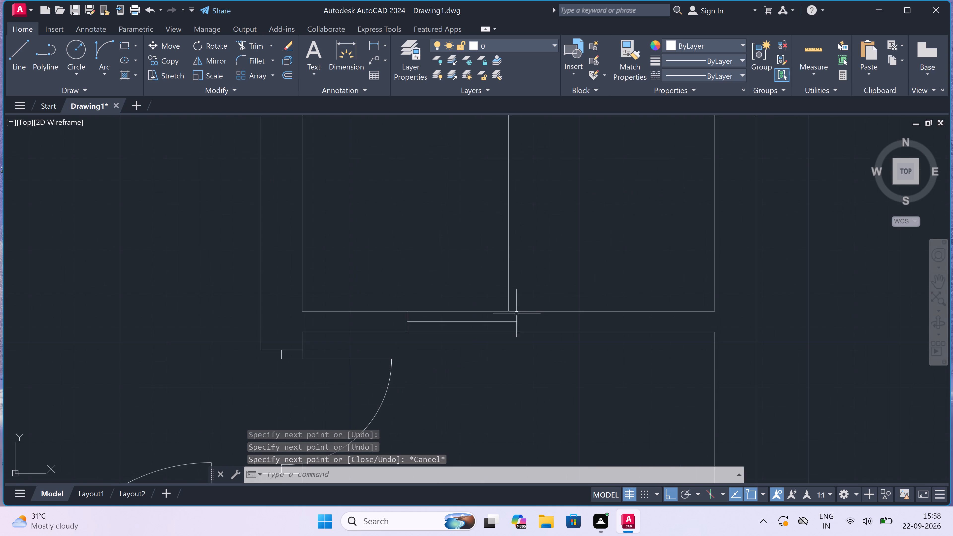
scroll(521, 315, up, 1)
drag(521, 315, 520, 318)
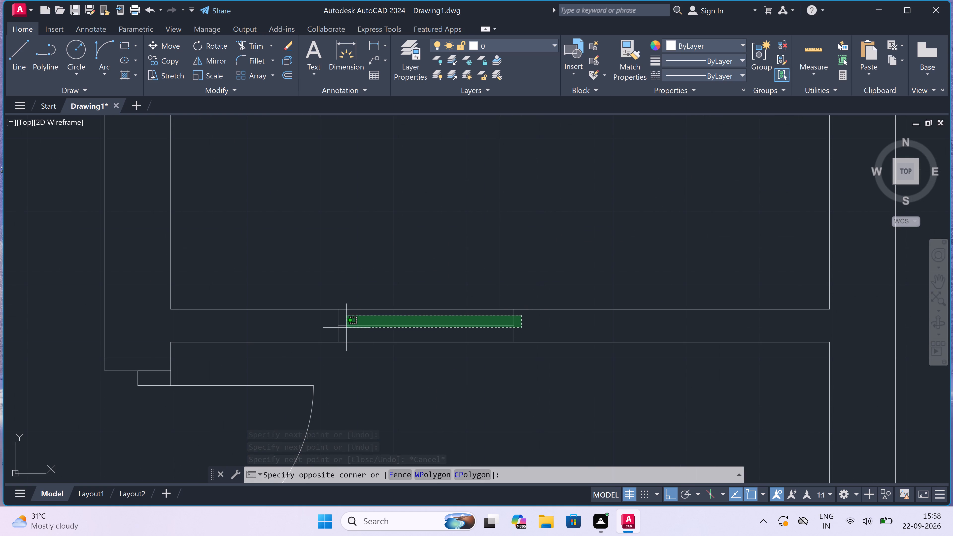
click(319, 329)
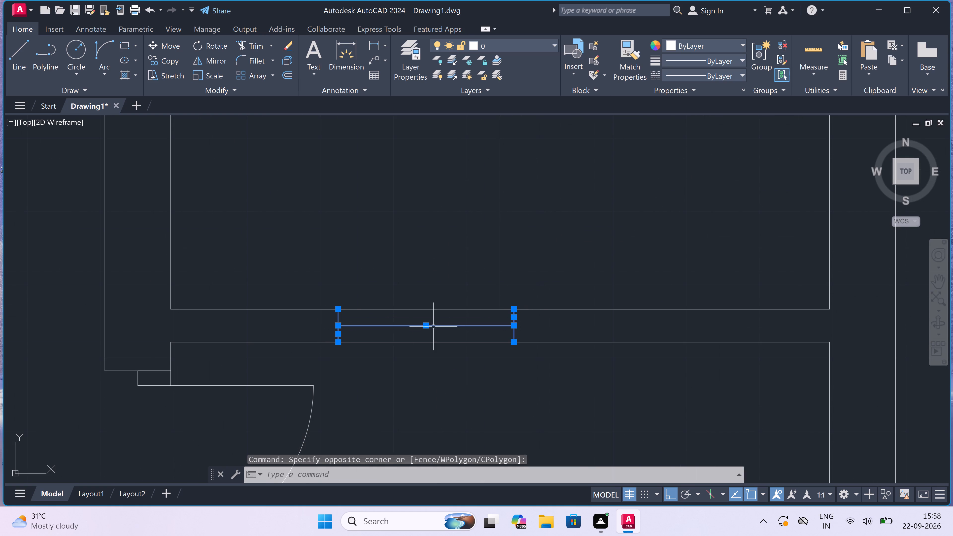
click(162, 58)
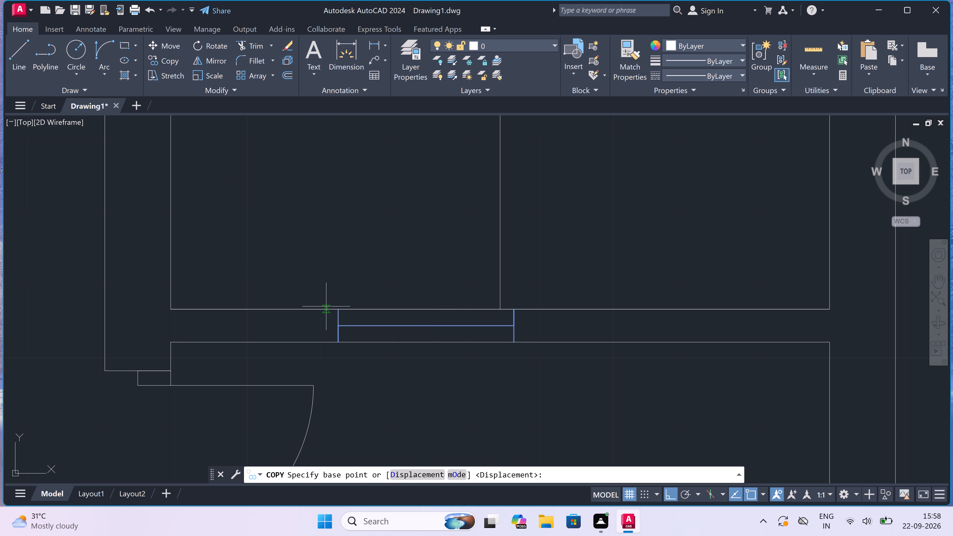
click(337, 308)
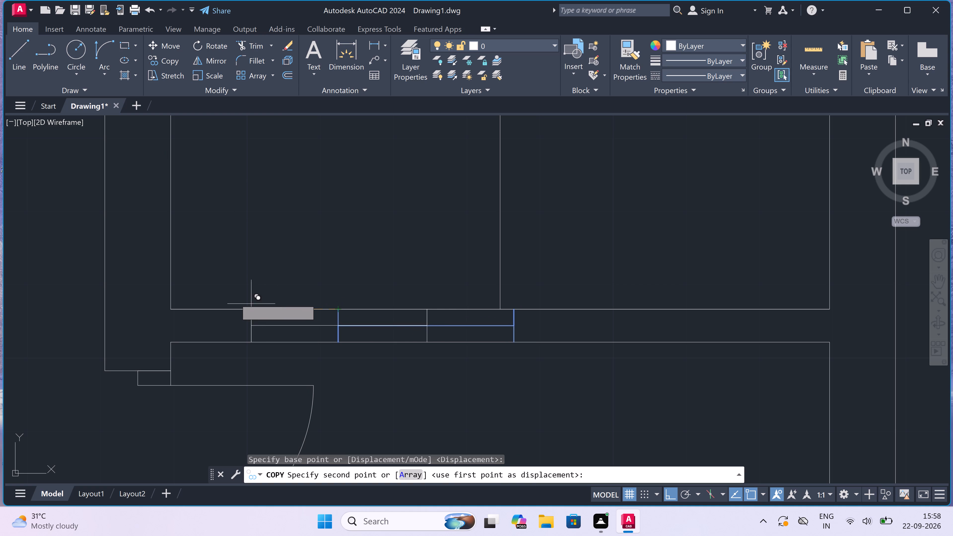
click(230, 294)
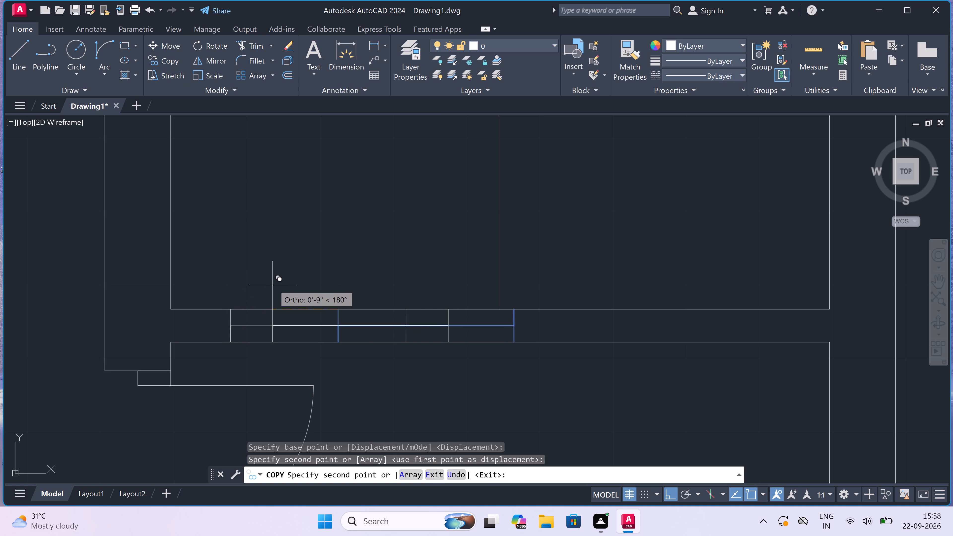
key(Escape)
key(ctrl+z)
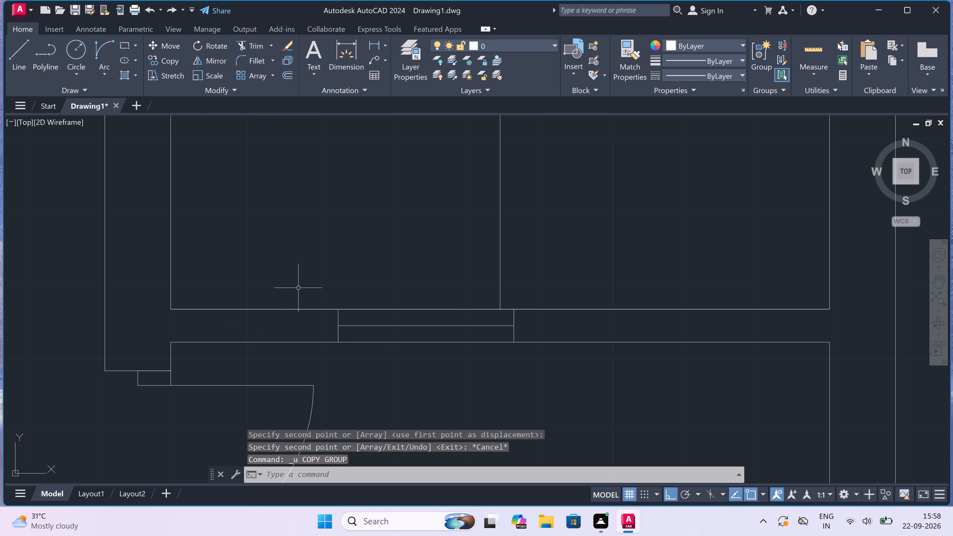
Move the small window in the alcove's south wall west so it lies clear of the new dividing line.
scroll(476, 305, up, 2)
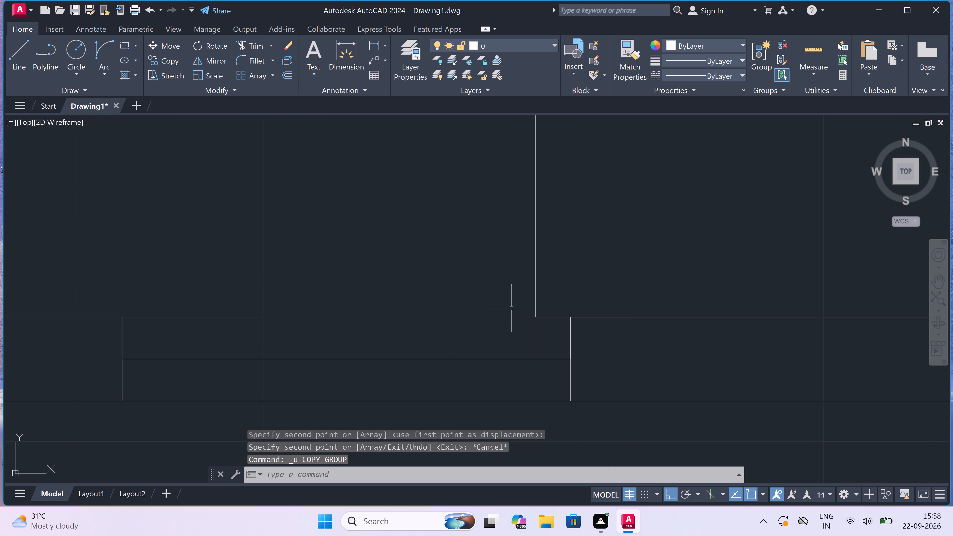
scroll(544, 336, down, 2)
scroll(557, 335, up, 1)
drag(561, 335, 559, 338)
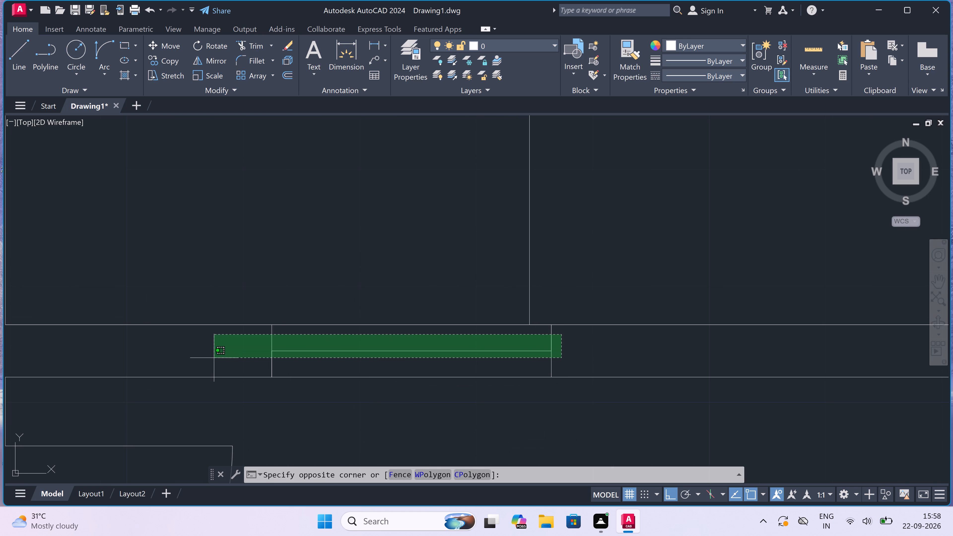
click(214, 358)
click(158, 41)
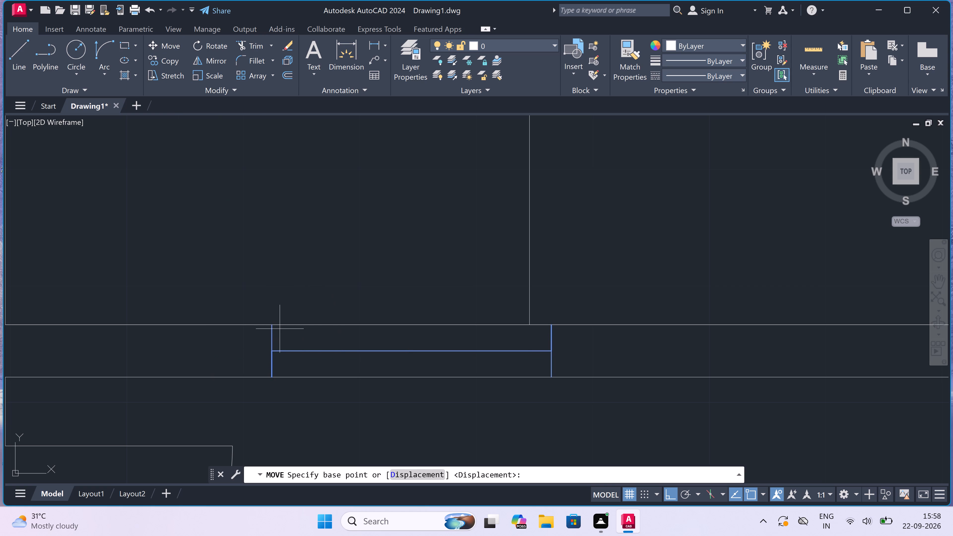
click(274, 326)
scroll(274, 326, down, 2)
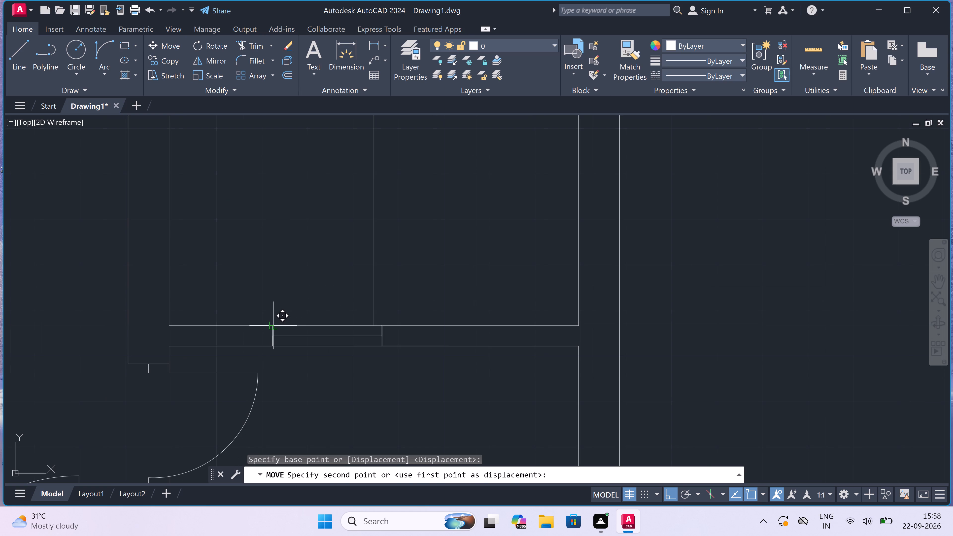
click(230, 330)
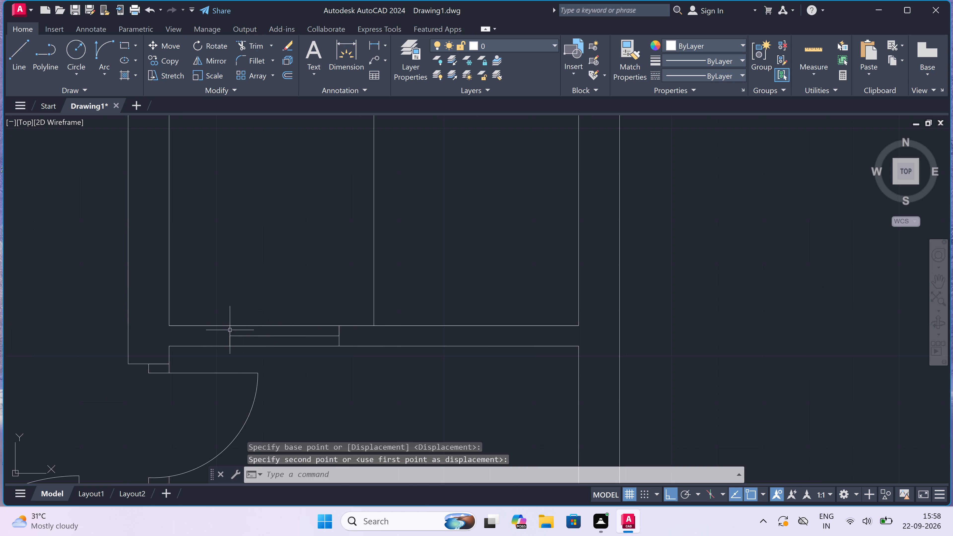
Draw a line from the outer southeast corner of the small room below the alcove to the east outer wall's outer south end.
scroll(287, 287, down, 6)
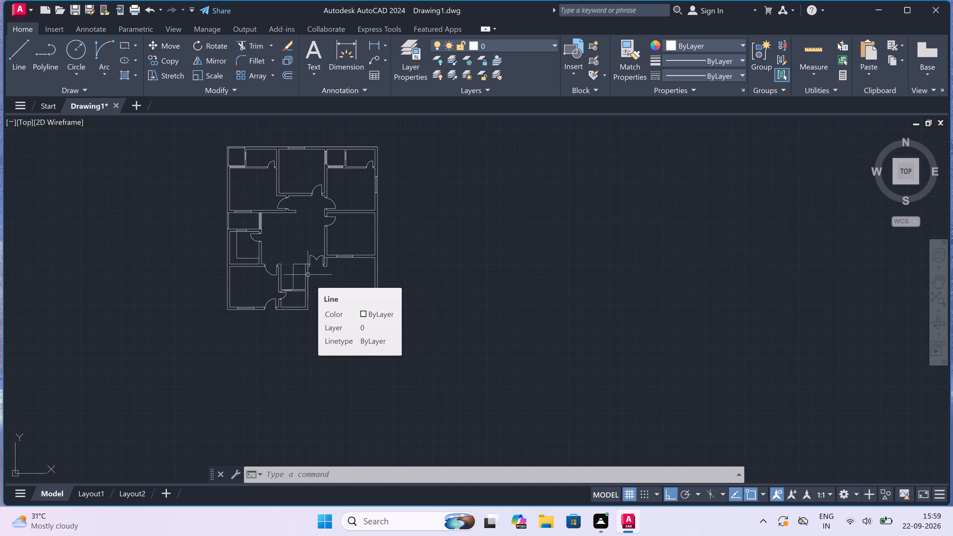
scroll(221, 325, up, 2)
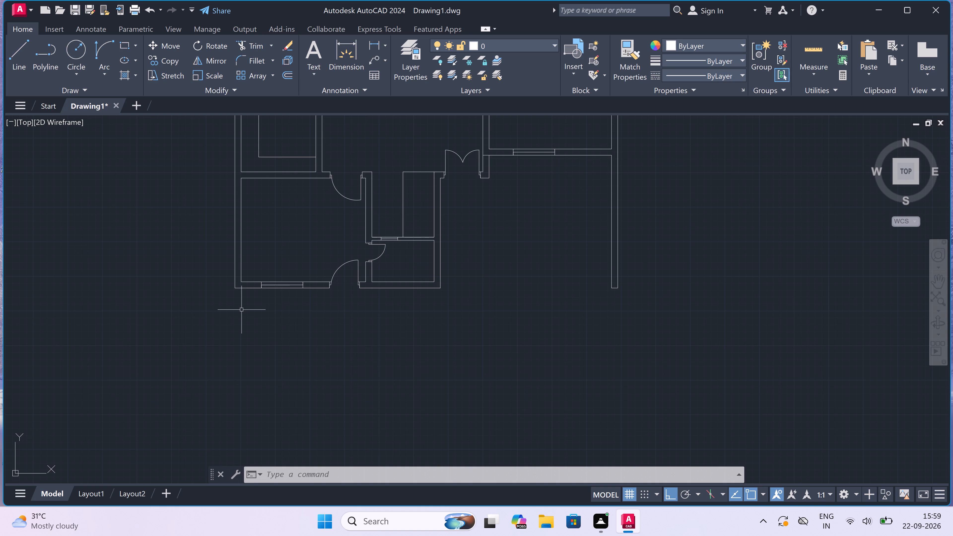
scroll(241, 310, down, 1)
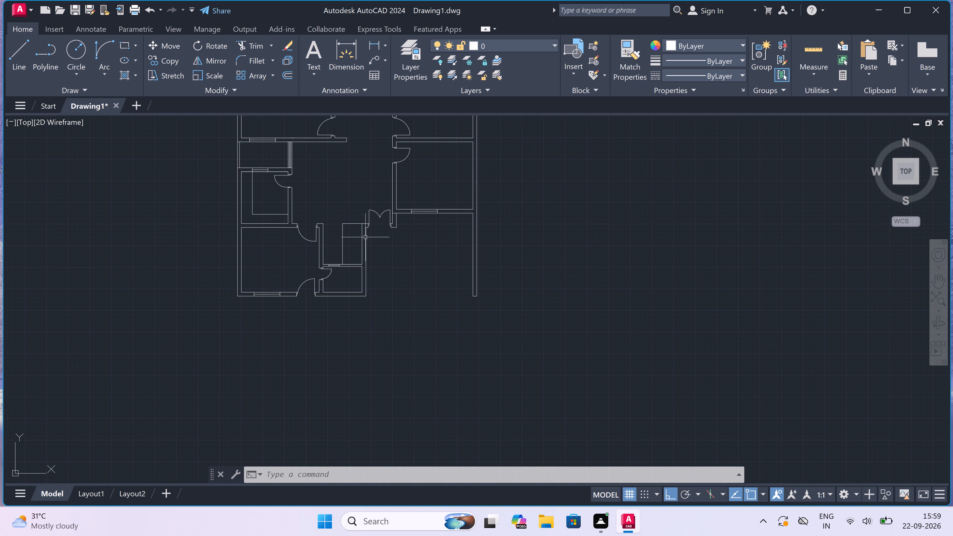
key(l)
key(space)
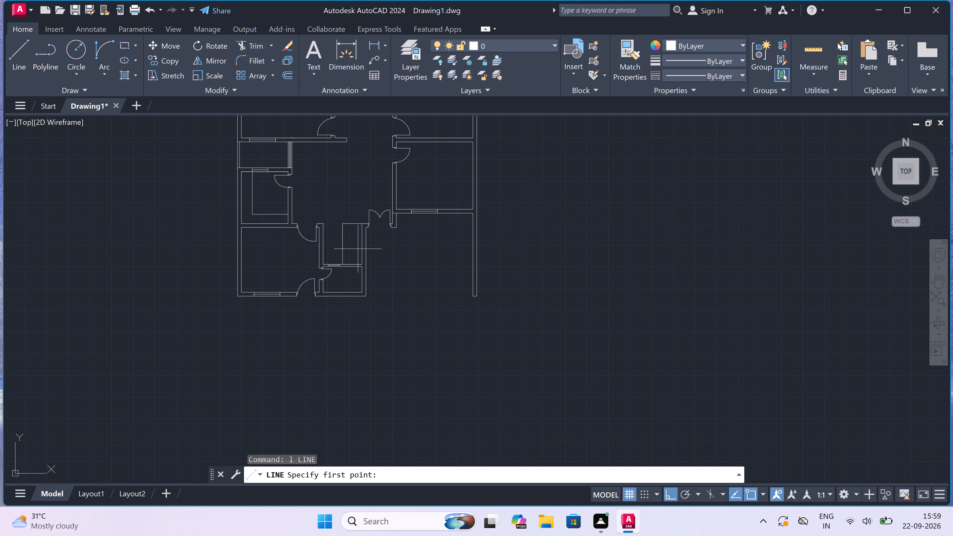
scroll(378, 287, up, 2)
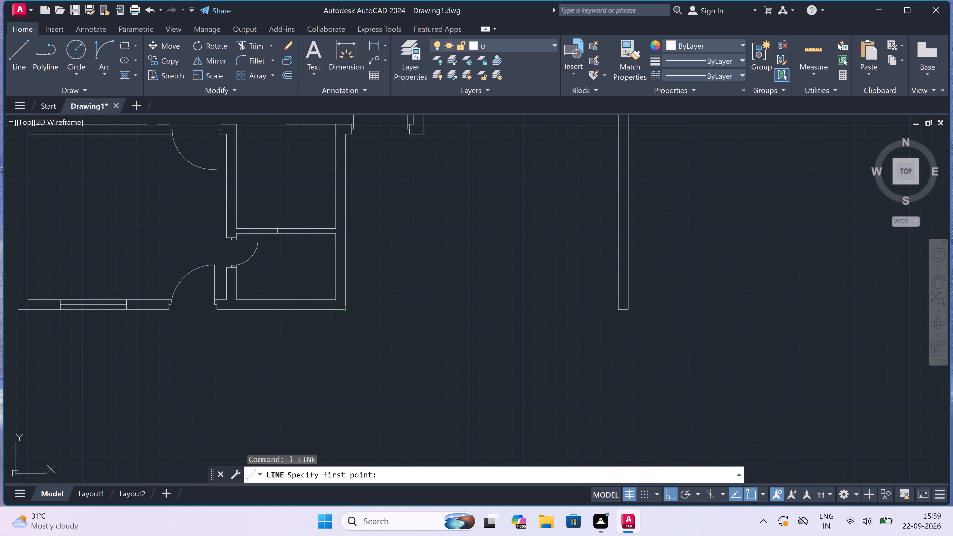
drag(344, 306, 347, 306)
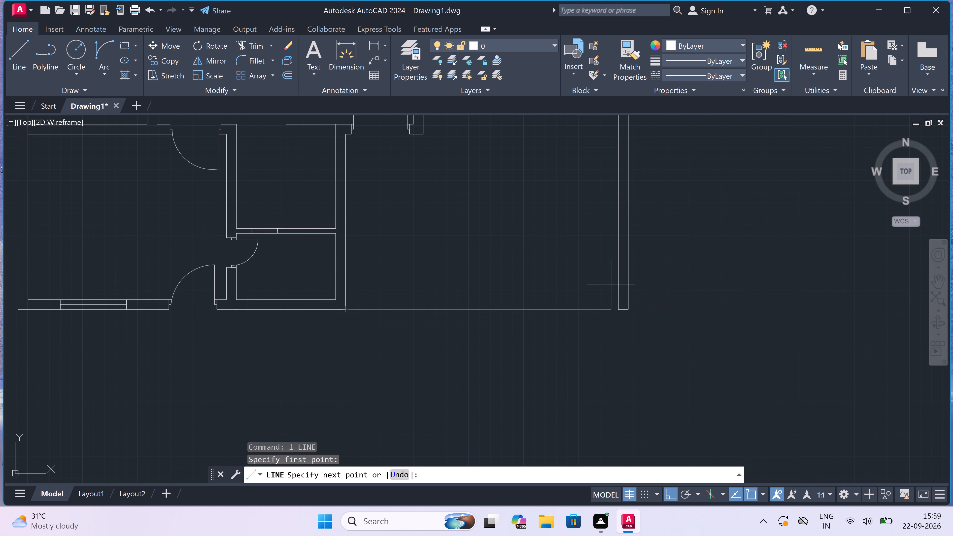
click(629, 309)
key(Escape)
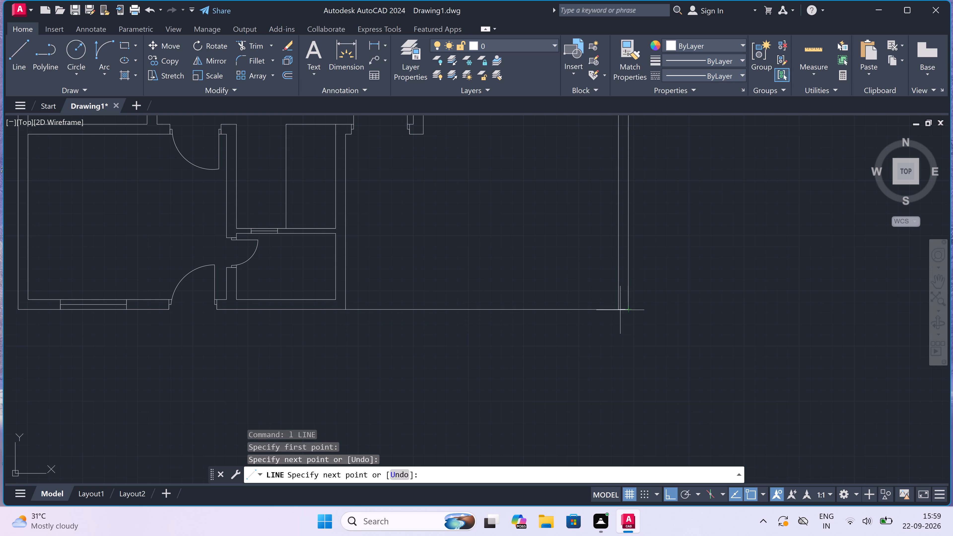
Draw a vertical line from the southeast corner of the double door's east wall stub down to the new south boundary line.
scroll(480, 329, down, 3)
key(space)
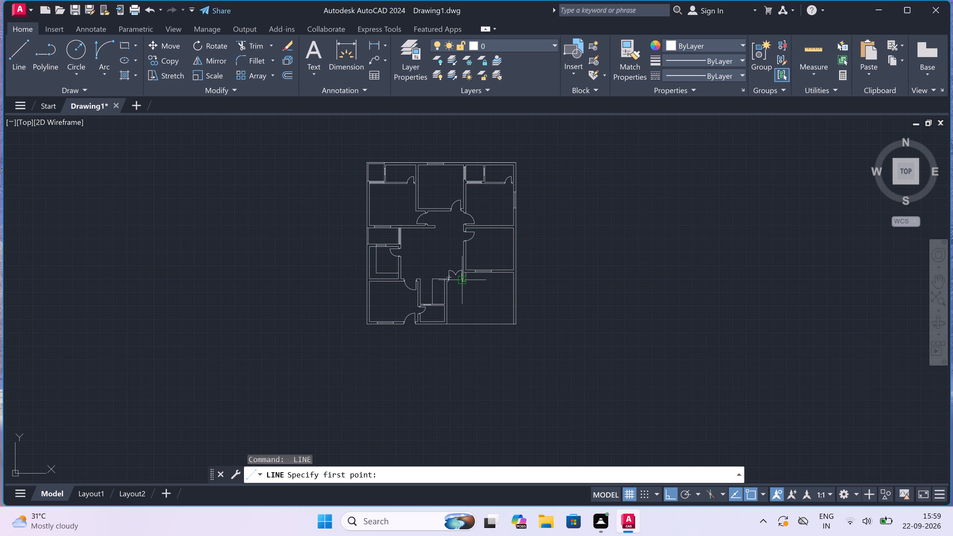
scroll(460, 281, up, 2)
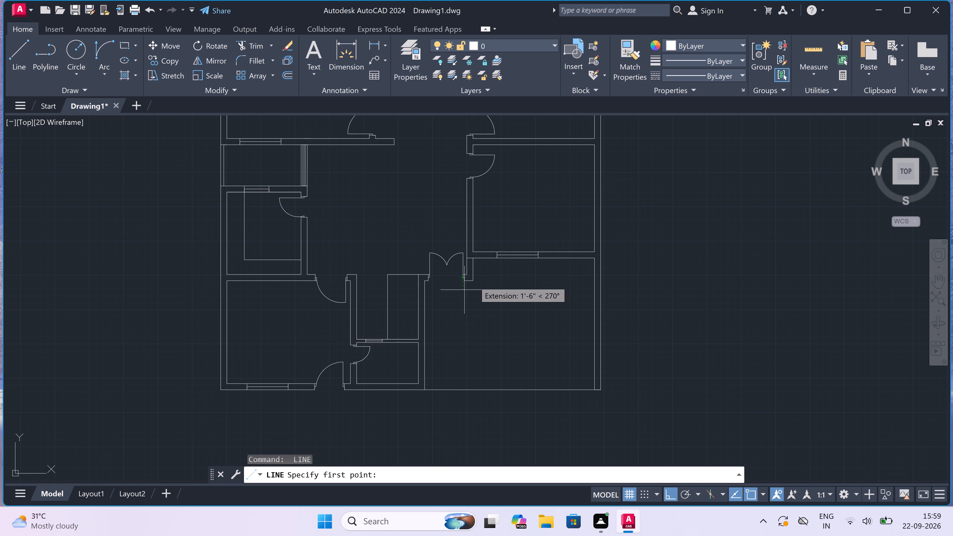
click(474, 281)
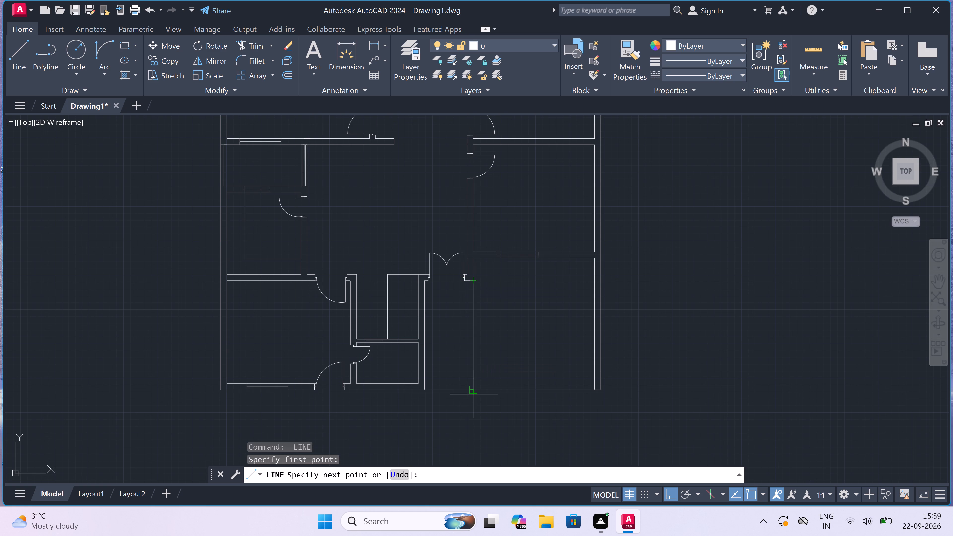
click(473, 392)
key(Escape)
Trim the south boundary line between the alcove block's east wall and the new vertical line, opening the entrance passage.
scroll(463, 375, down, 2)
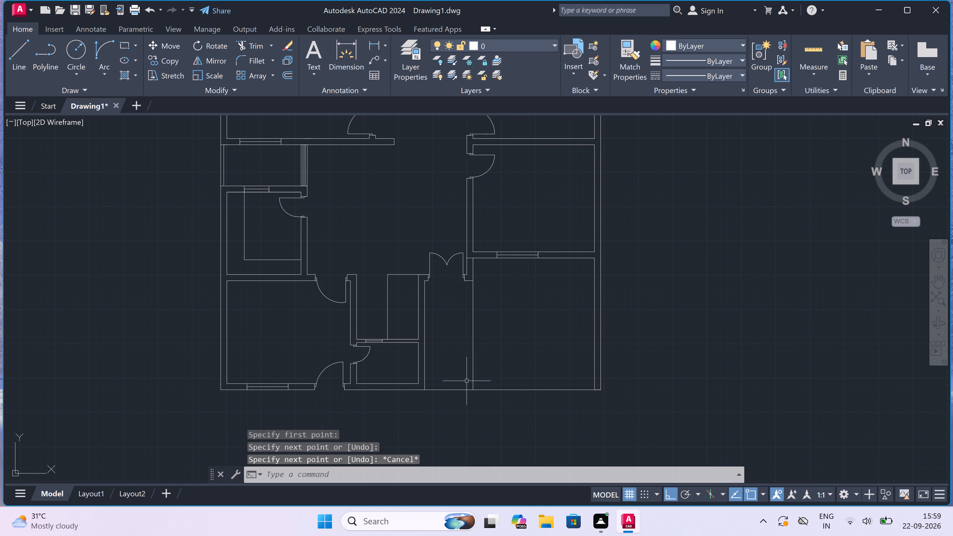
scroll(461, 385, up, 1)
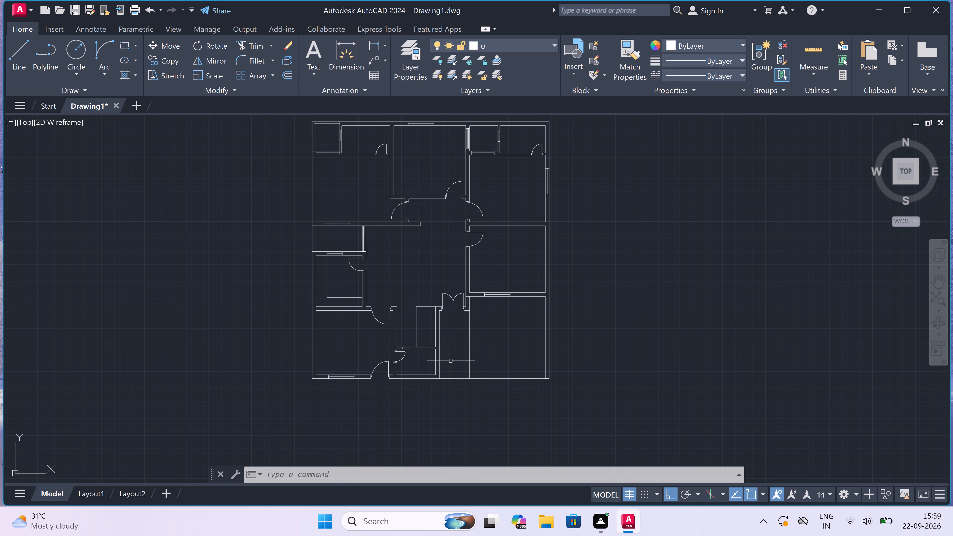
text(tr)
key(space)
click(451, 361)
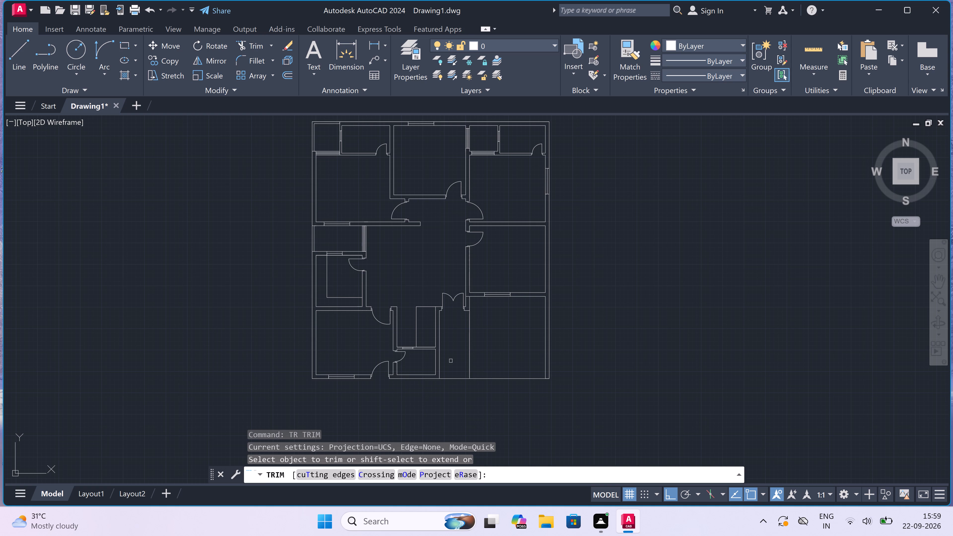
click(456, 385)
click(455, 379)
click(455, 379)
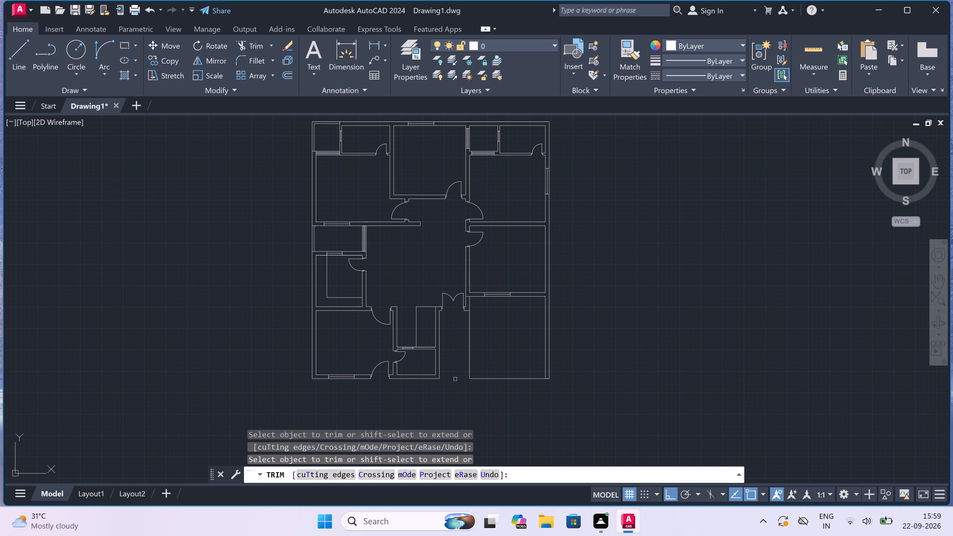
key(Escape)
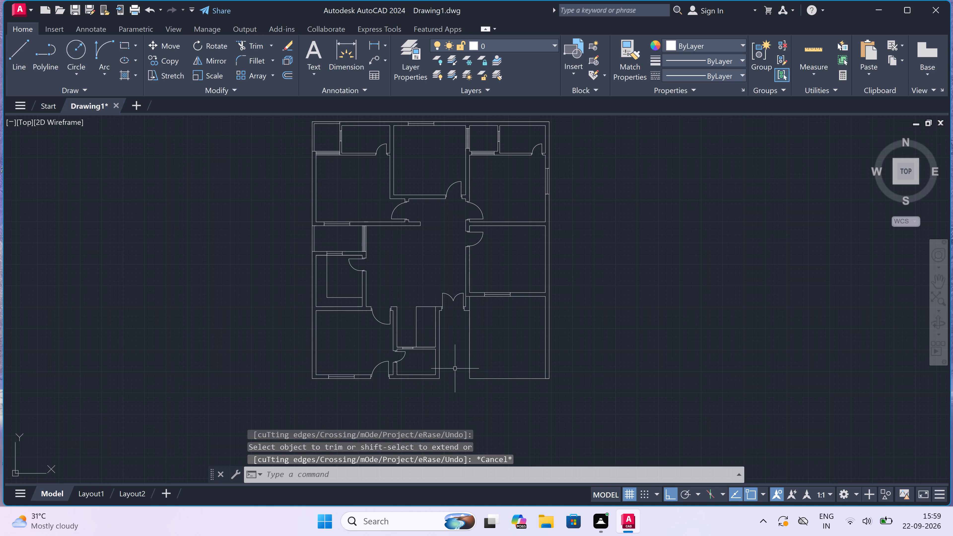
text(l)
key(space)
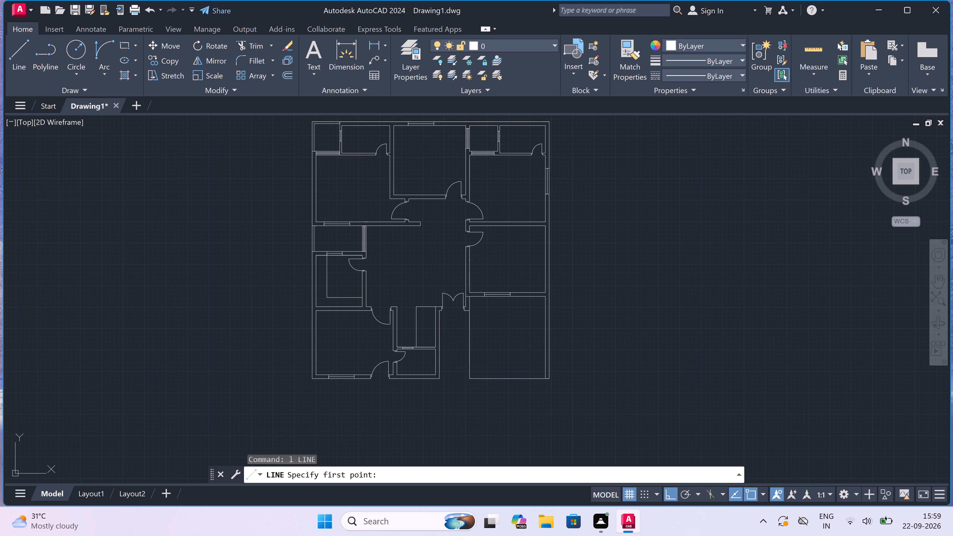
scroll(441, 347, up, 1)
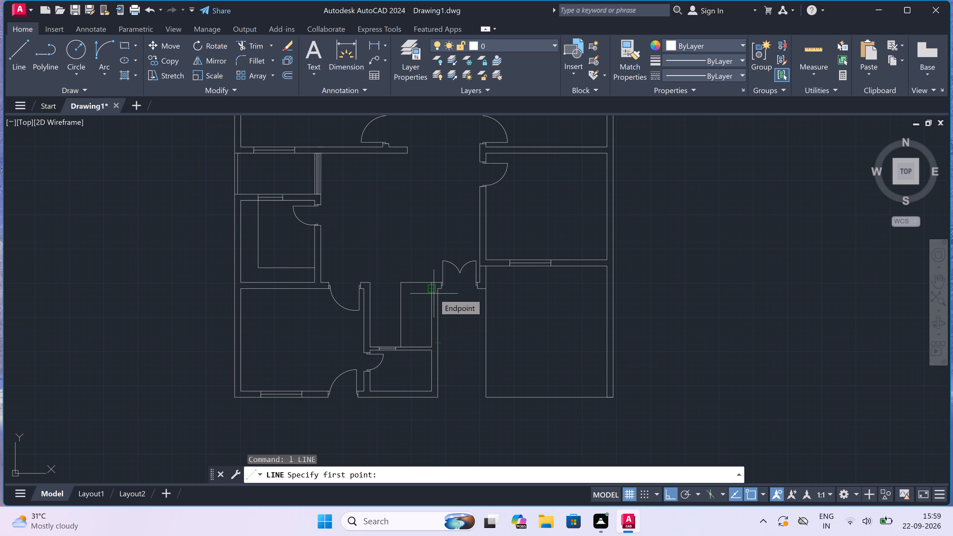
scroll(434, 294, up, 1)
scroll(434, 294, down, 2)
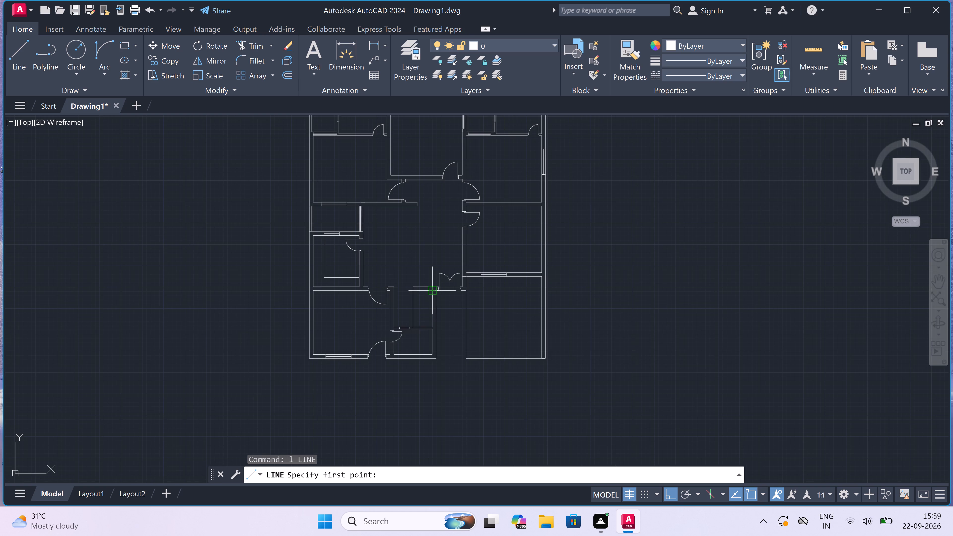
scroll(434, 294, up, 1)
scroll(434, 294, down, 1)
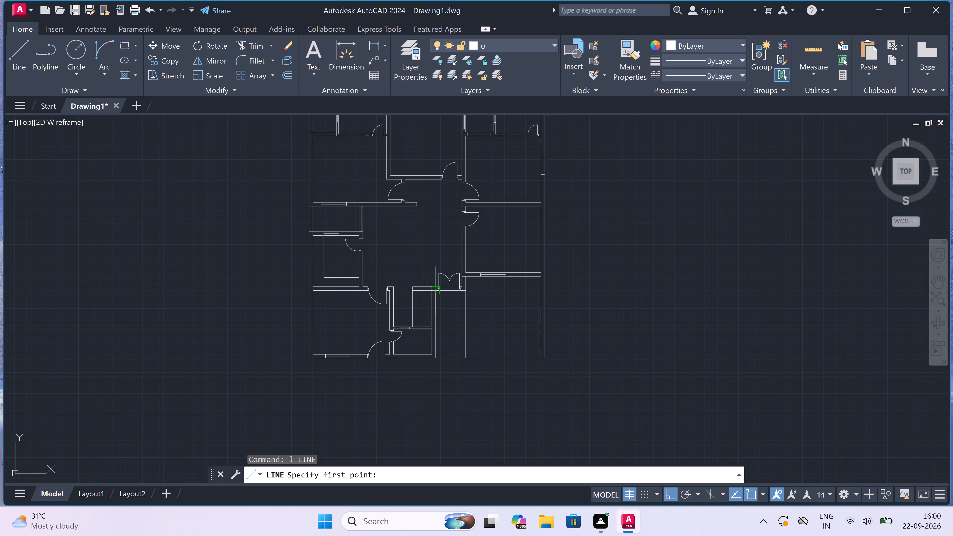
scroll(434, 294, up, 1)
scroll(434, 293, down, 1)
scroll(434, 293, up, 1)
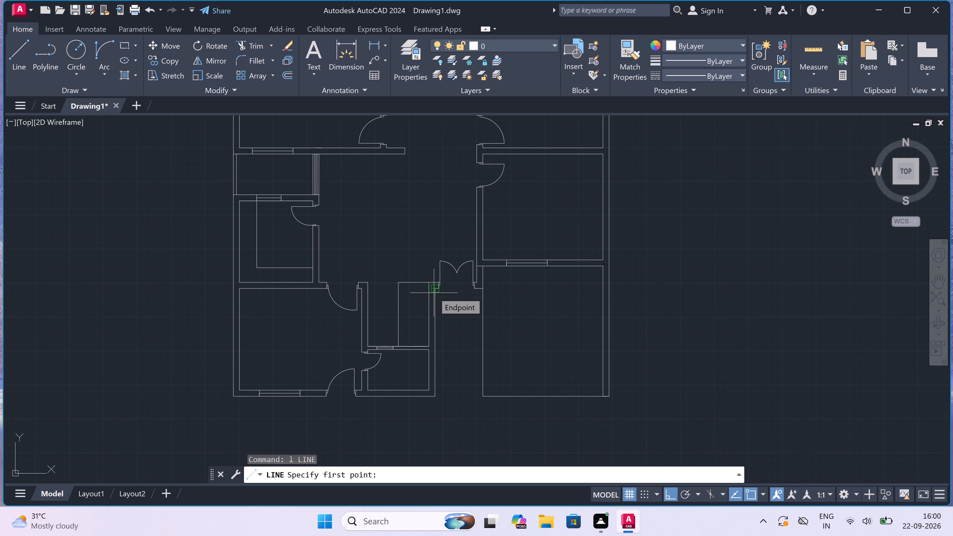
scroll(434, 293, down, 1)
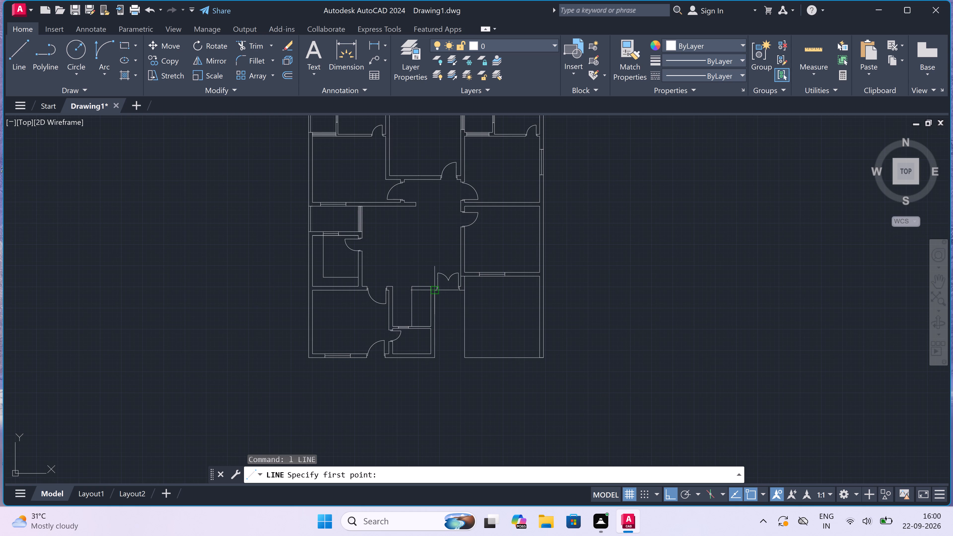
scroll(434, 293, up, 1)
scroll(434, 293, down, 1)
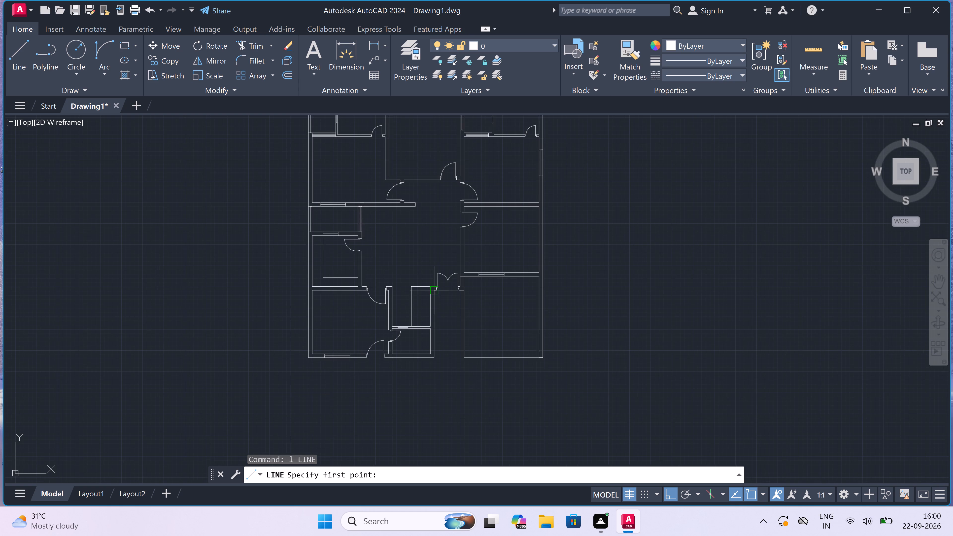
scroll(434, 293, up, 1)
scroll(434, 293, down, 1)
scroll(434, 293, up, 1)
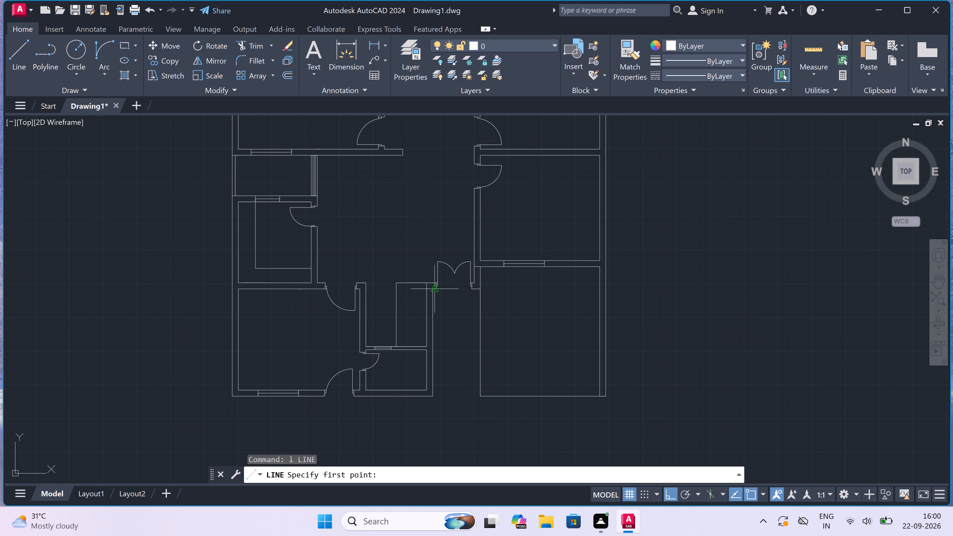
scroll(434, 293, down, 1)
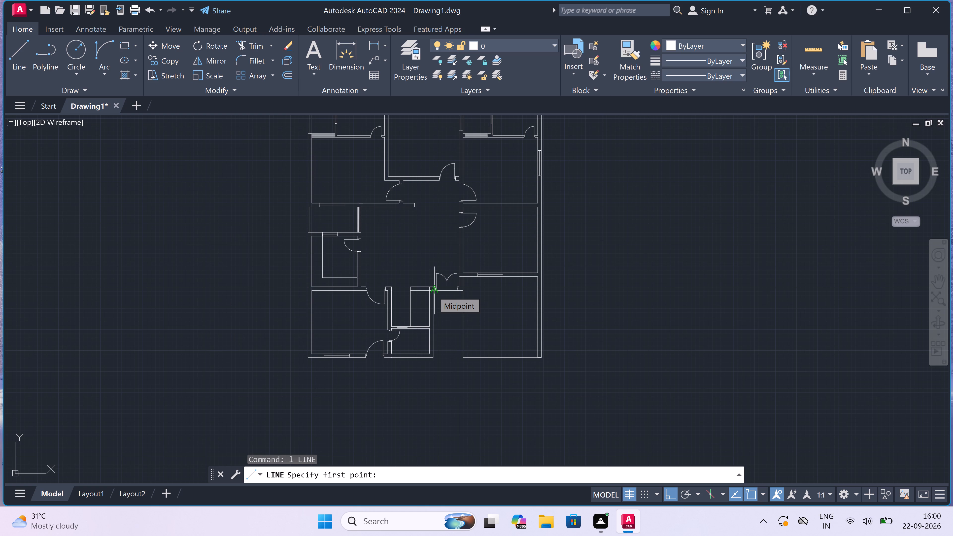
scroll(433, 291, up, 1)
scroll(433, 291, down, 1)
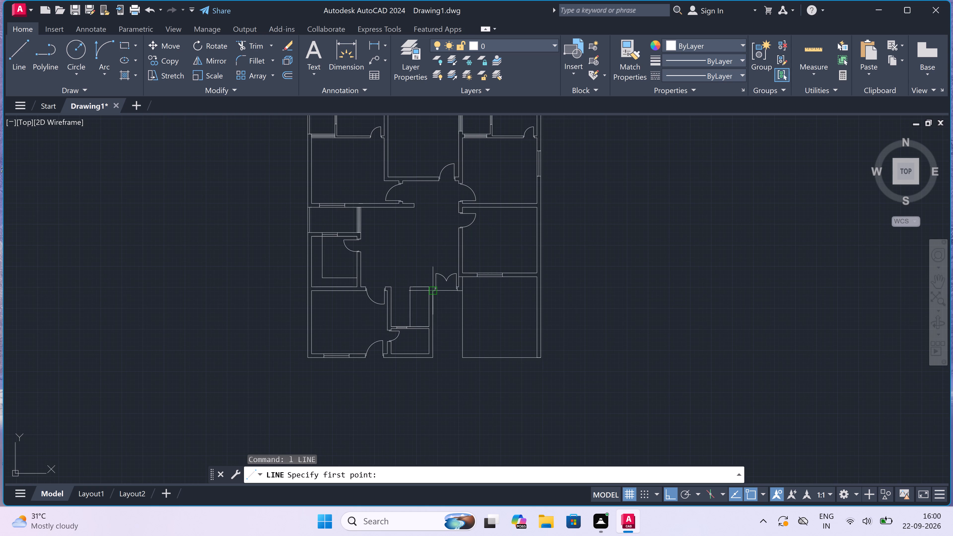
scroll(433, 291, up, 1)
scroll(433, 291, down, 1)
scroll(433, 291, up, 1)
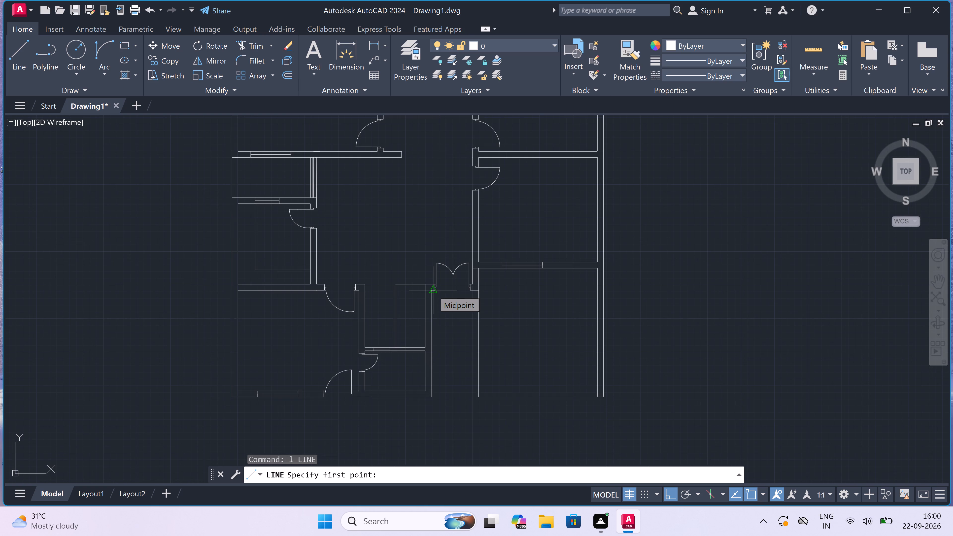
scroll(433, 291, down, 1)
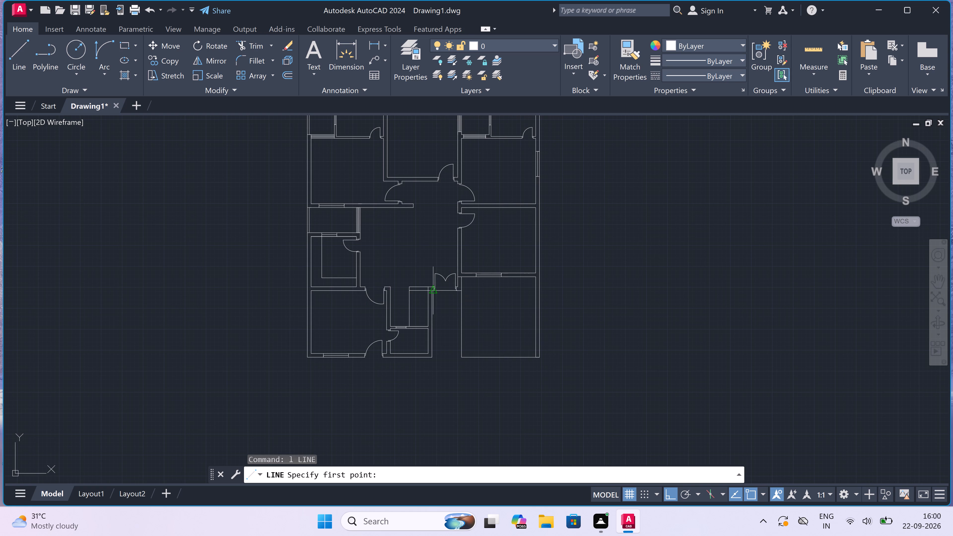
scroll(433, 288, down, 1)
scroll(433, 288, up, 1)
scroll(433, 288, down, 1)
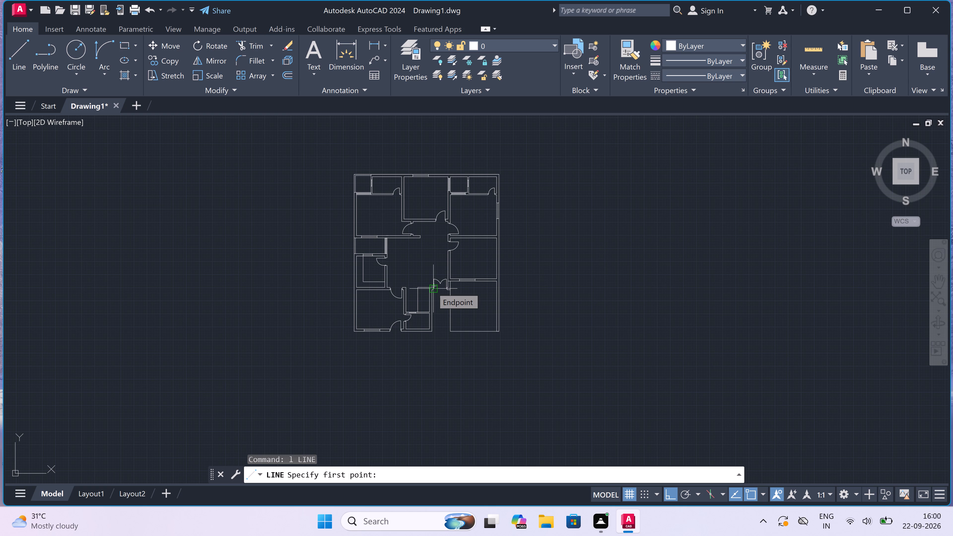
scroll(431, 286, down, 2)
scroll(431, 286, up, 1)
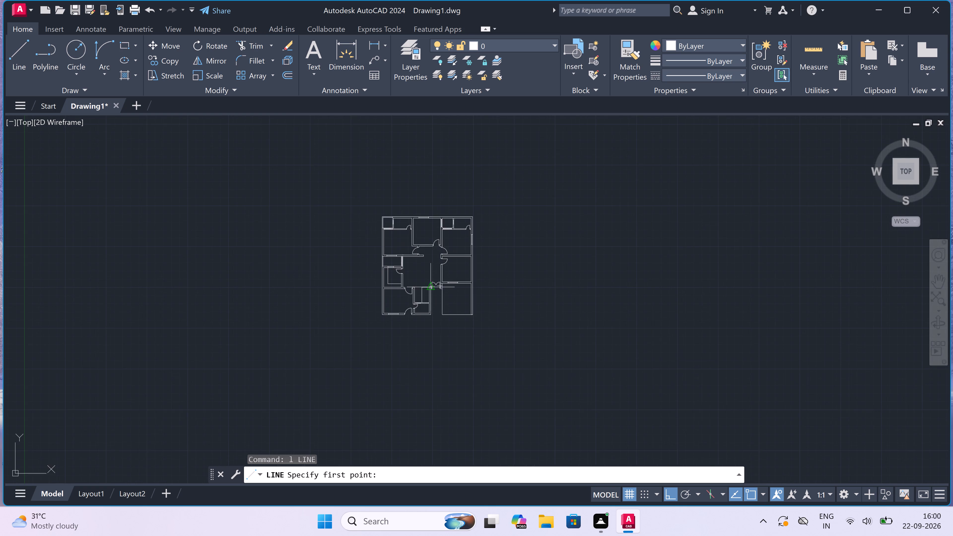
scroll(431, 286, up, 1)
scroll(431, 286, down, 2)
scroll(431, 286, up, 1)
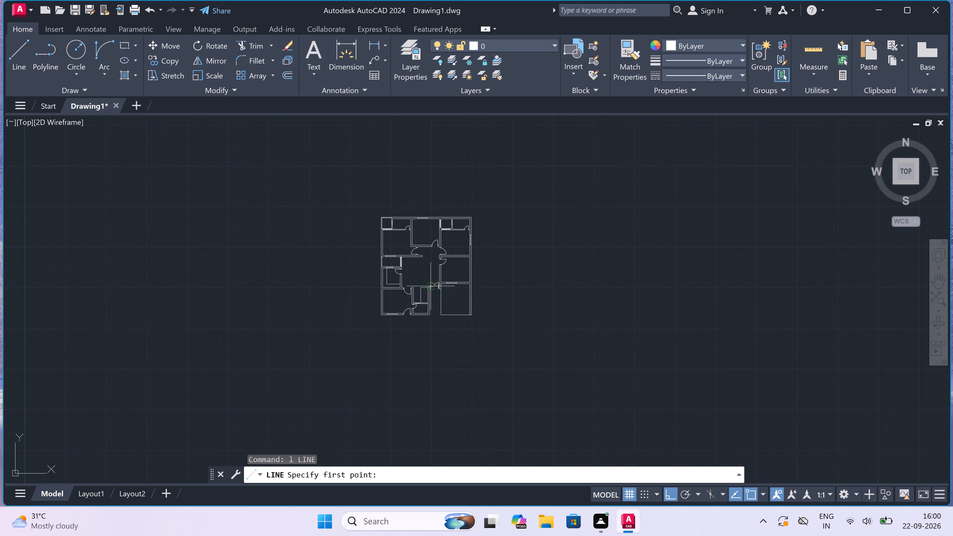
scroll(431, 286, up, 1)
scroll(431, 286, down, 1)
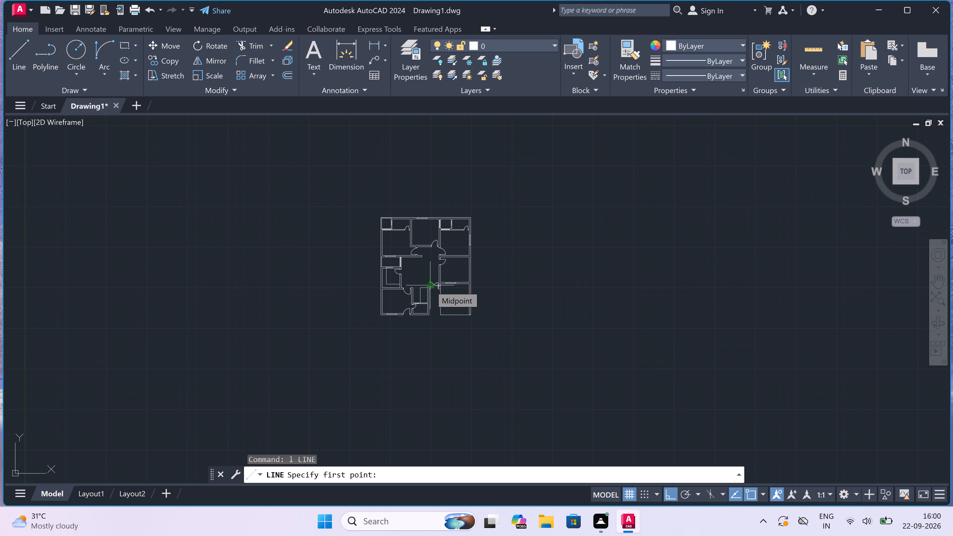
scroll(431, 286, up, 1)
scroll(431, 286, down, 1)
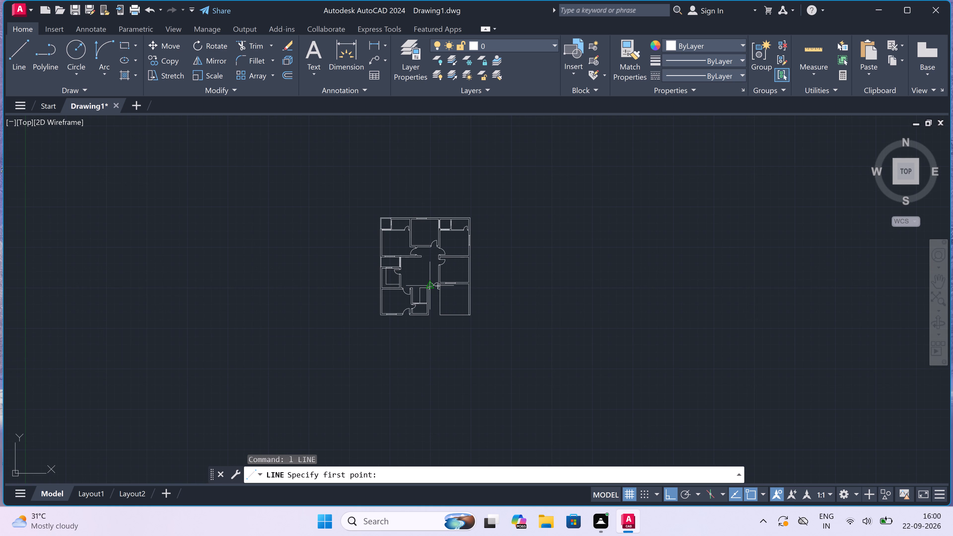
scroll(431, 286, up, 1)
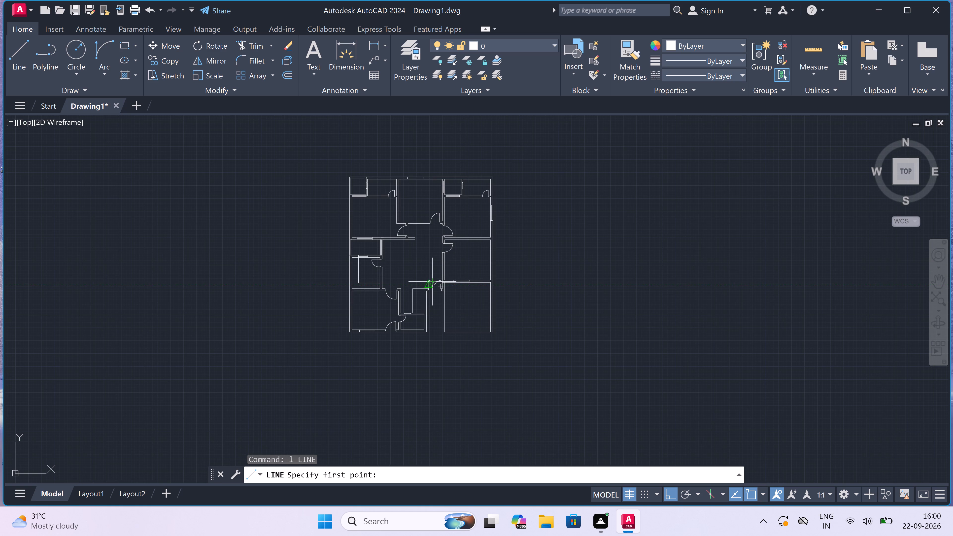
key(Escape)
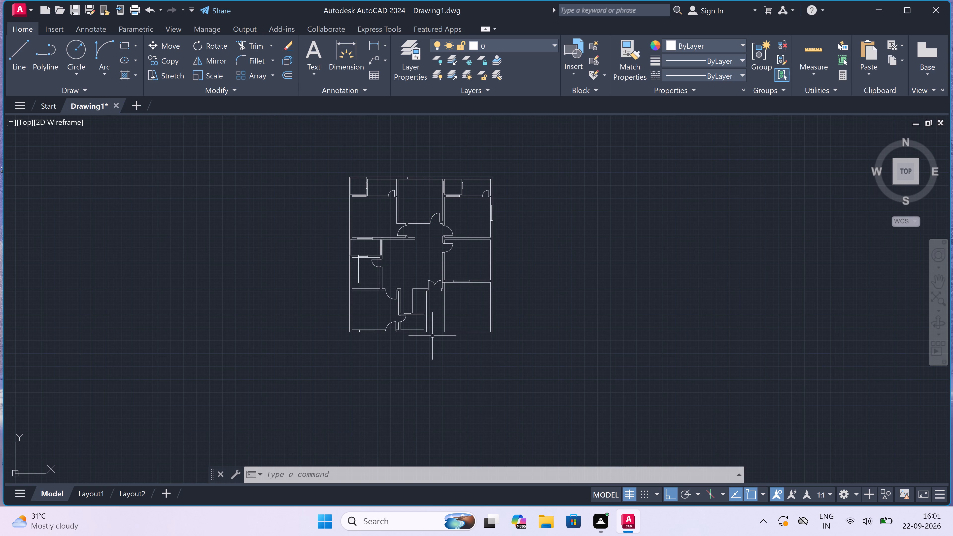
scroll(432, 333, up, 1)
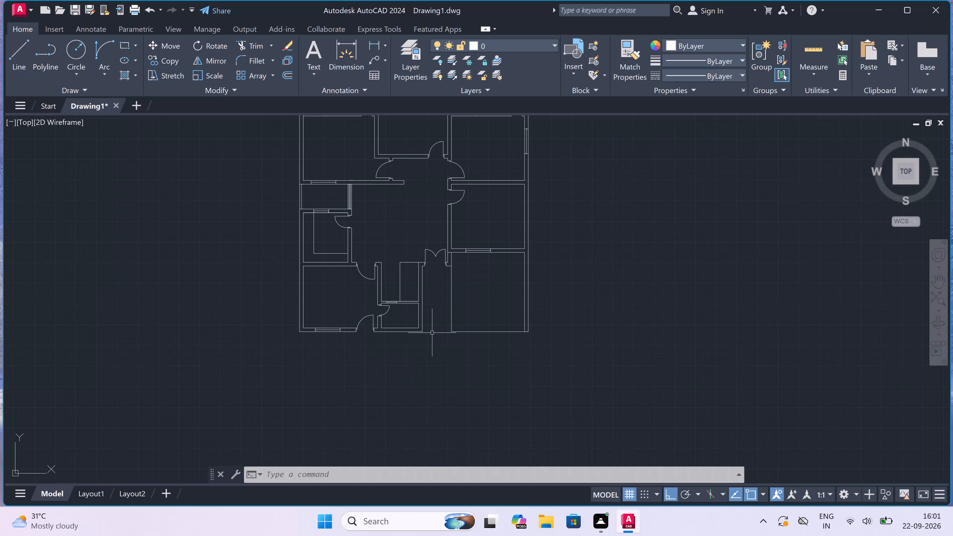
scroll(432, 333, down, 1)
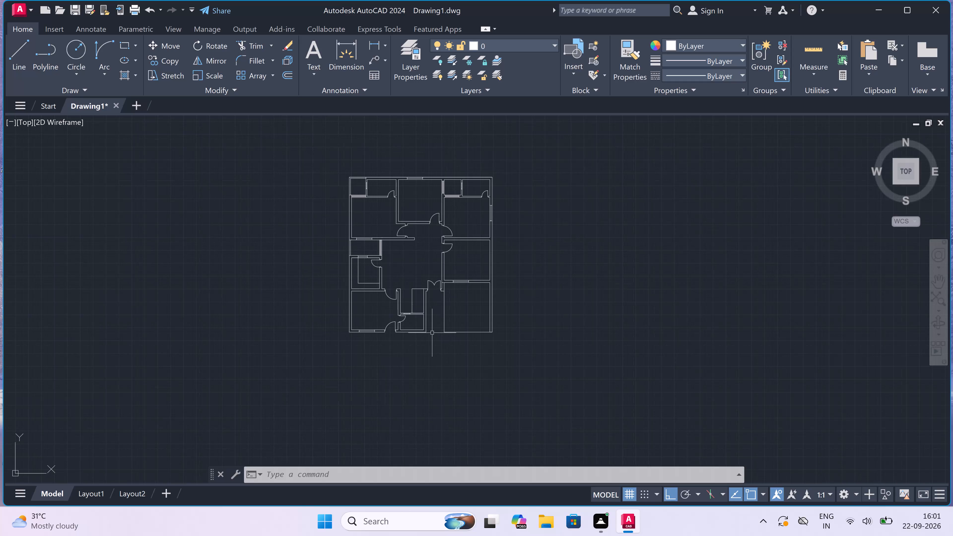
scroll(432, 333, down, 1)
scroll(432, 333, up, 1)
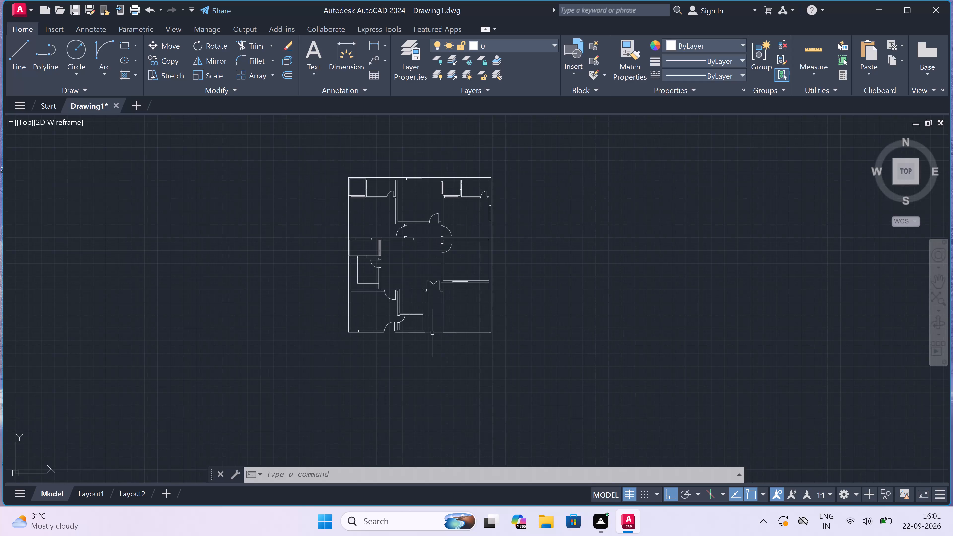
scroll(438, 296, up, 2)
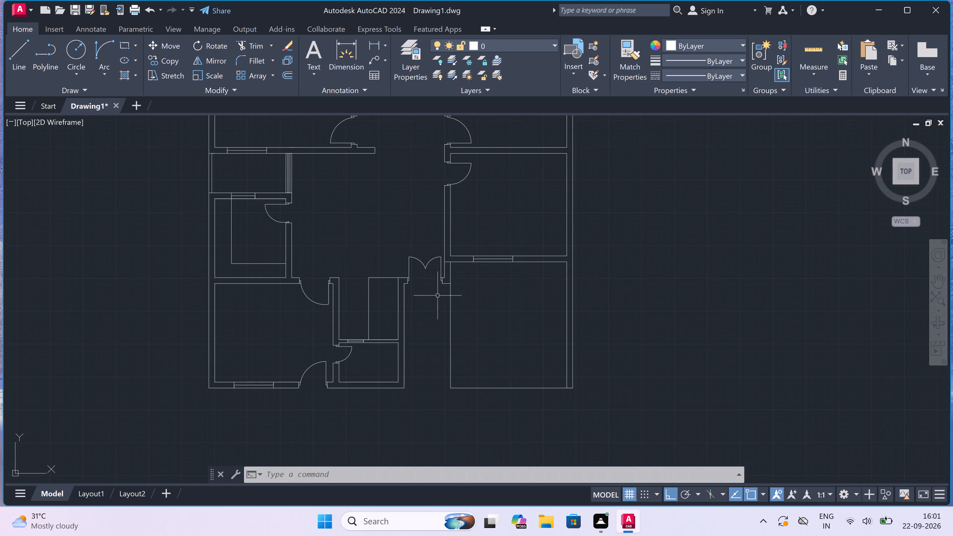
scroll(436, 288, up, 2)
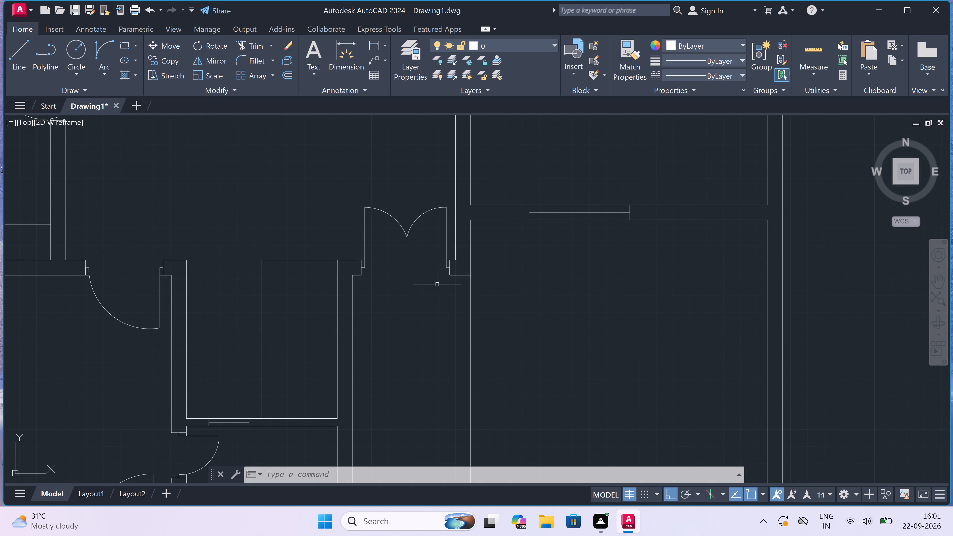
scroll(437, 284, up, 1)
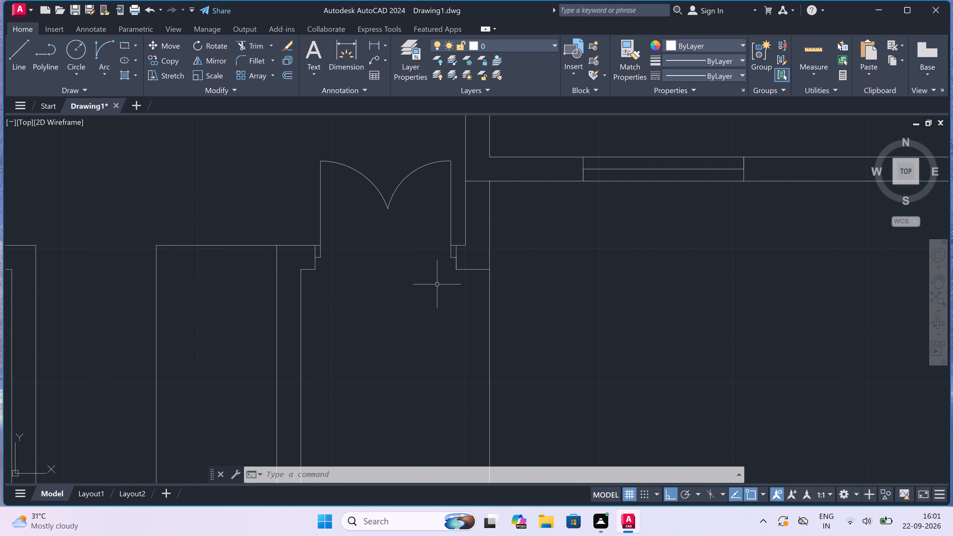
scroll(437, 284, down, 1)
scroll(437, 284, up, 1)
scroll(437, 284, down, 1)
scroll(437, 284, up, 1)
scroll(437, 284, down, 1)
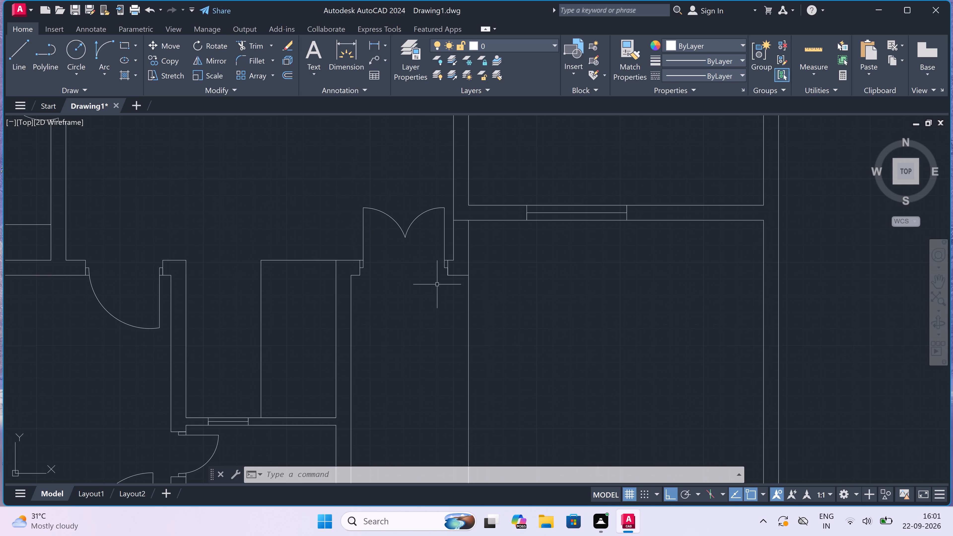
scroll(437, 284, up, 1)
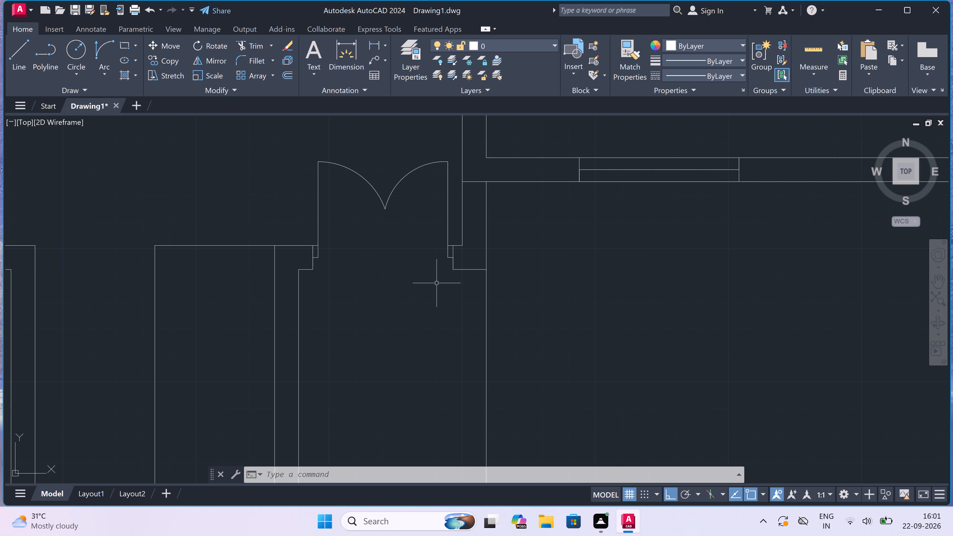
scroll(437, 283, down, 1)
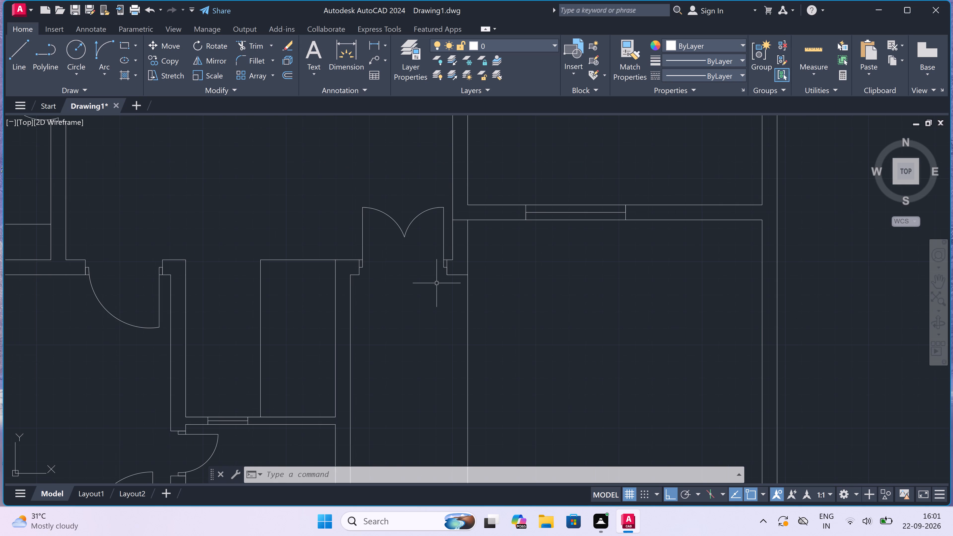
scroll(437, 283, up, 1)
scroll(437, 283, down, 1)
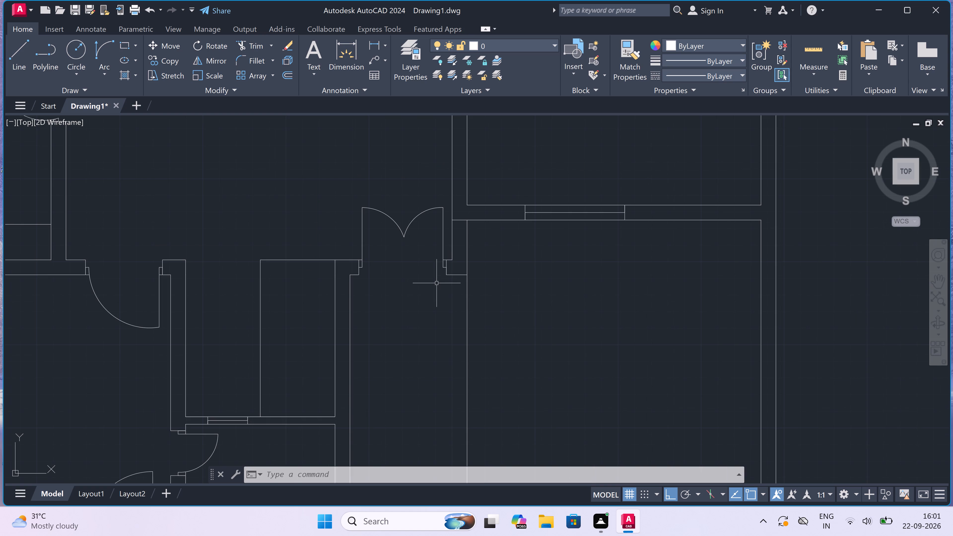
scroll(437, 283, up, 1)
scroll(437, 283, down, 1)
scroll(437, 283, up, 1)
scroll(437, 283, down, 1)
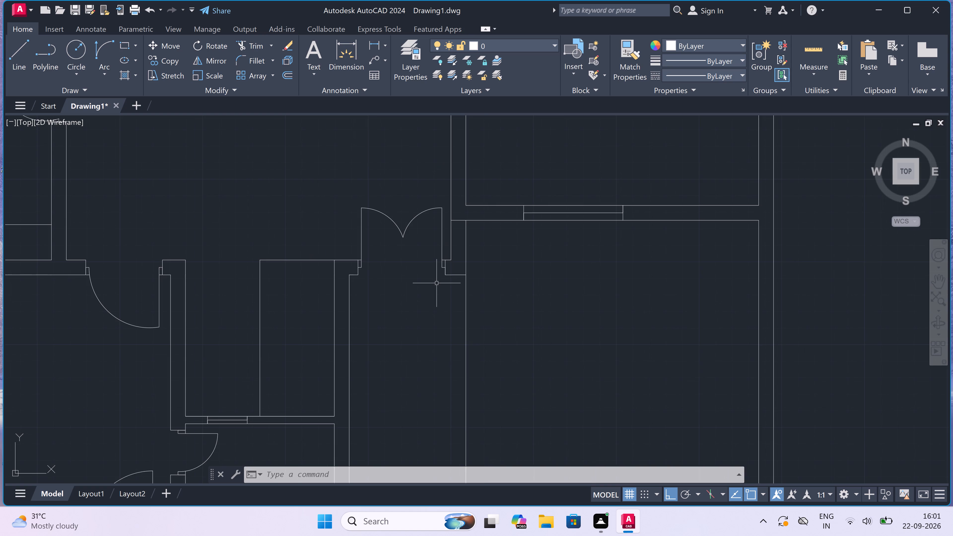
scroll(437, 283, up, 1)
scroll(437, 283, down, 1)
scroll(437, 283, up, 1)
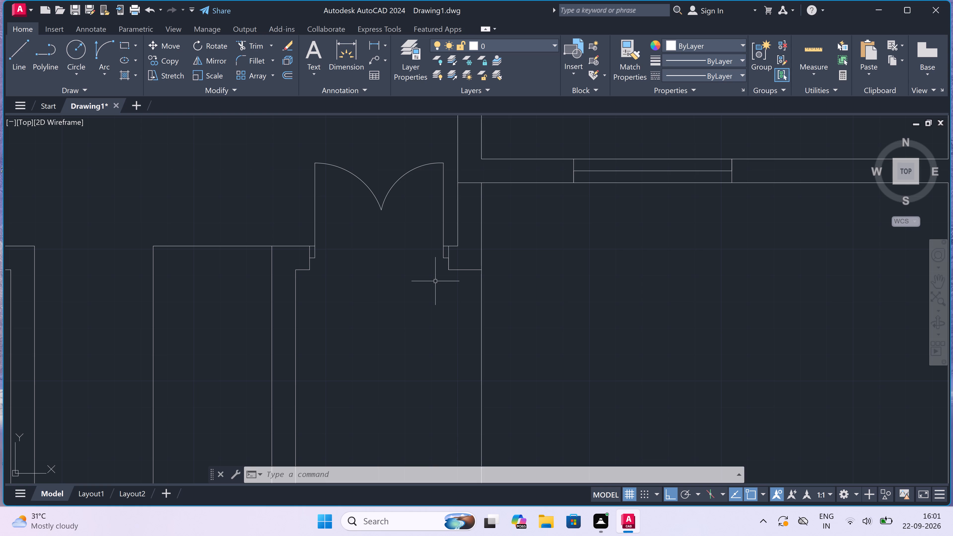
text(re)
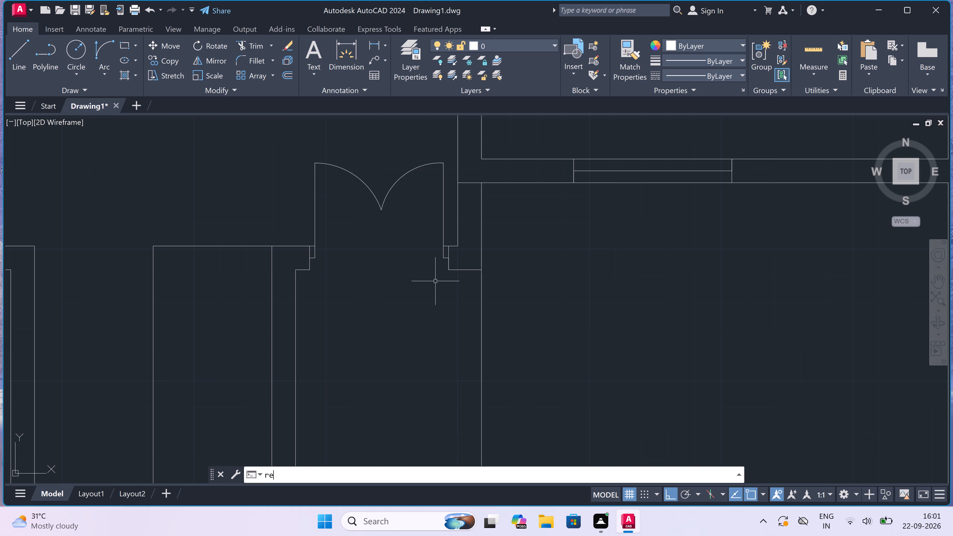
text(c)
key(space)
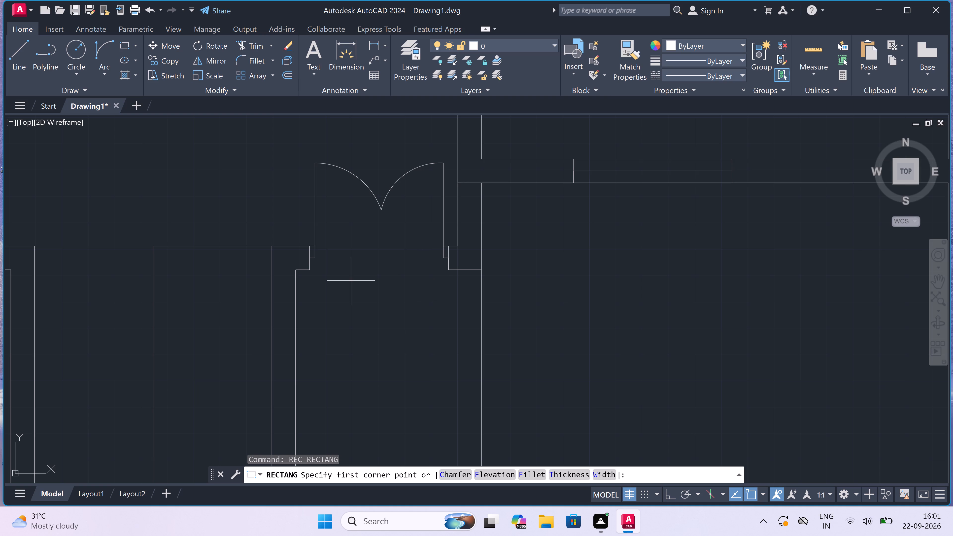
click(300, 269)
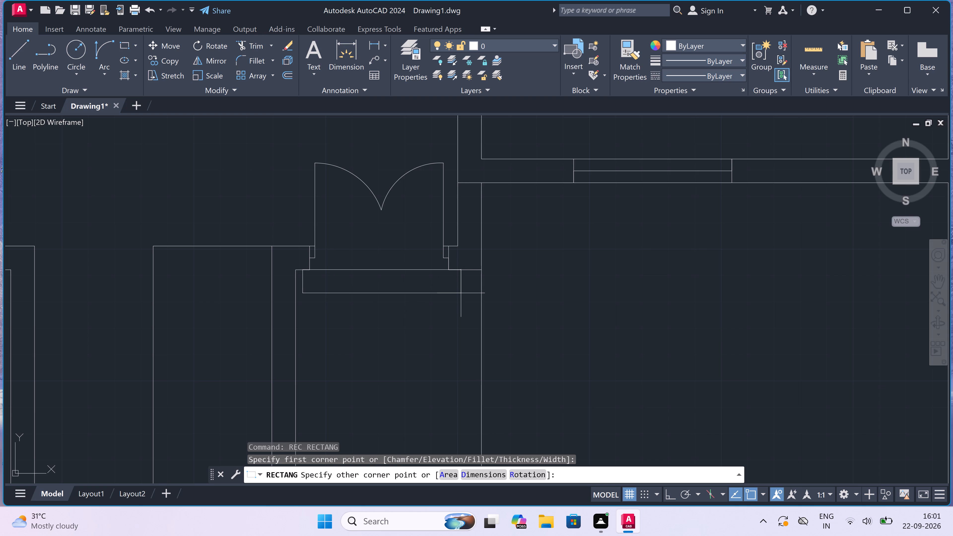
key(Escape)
Draw a rectangular step outside the double door, spanning the full passage width from the west wall corner to the east passage line.
key(space)
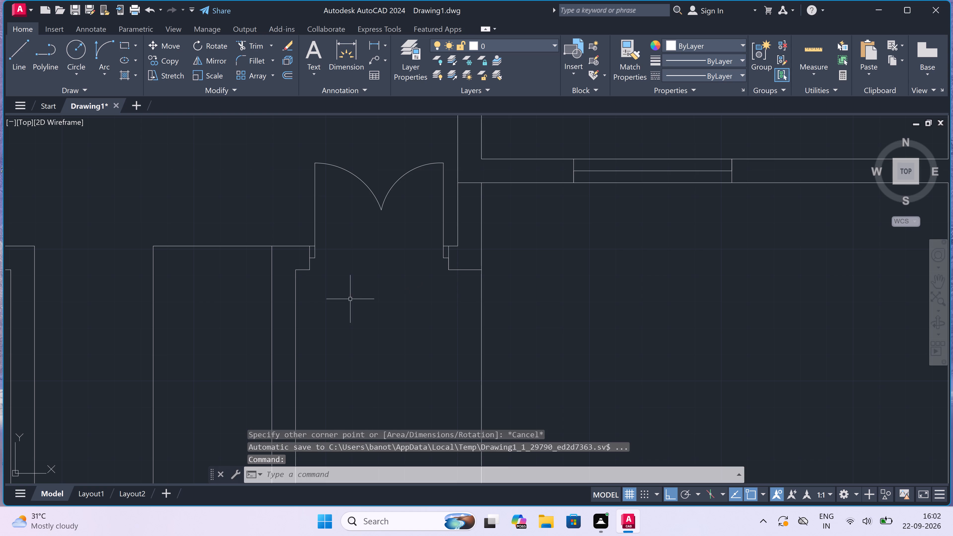
click(297, 272)
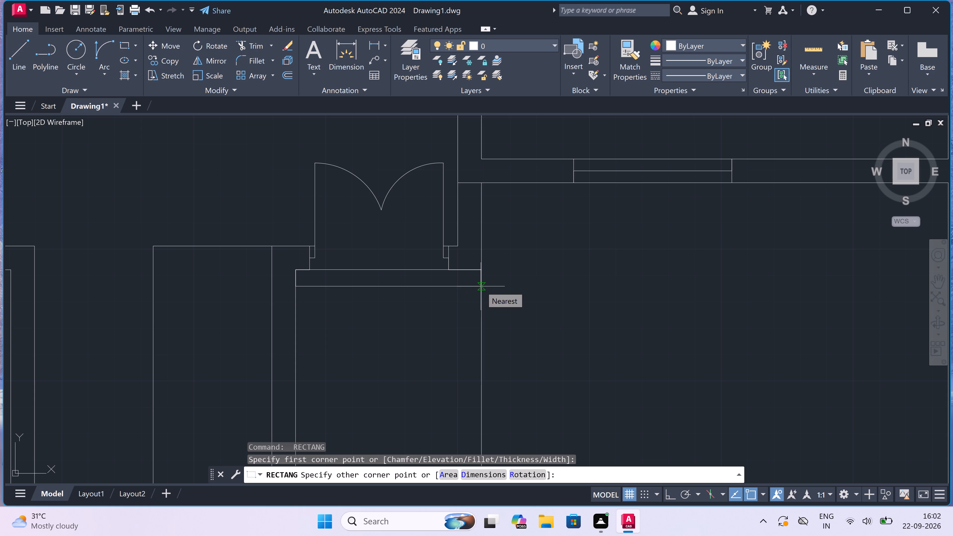
click(481, 286)
Copy the entrance step rectangle southward twice, edge to edge, making three stacked steps outside the double door.
scroll(422, 288, down, 3)
scroll(422, 288, up, 2)
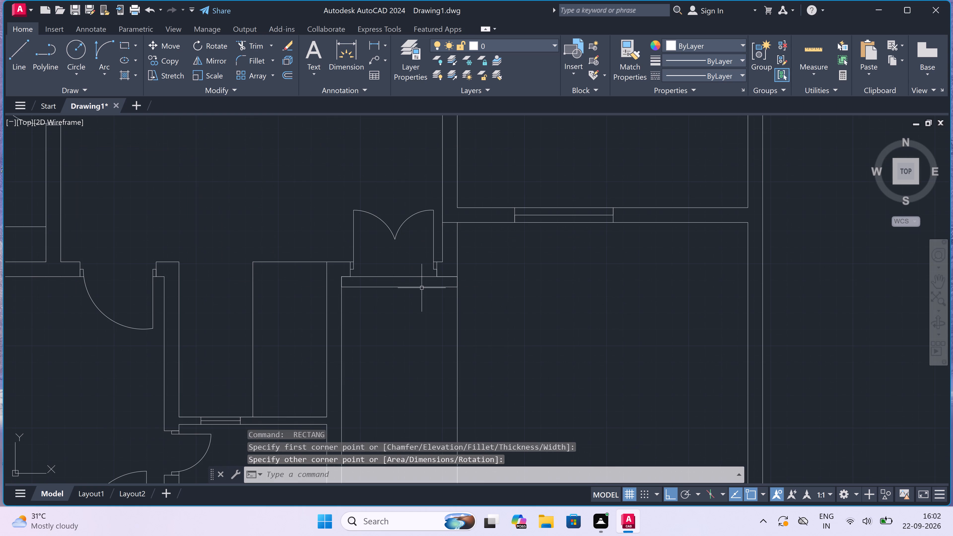
scroll(414, 273, up, 2)
drag(414, 274, 413, 280)
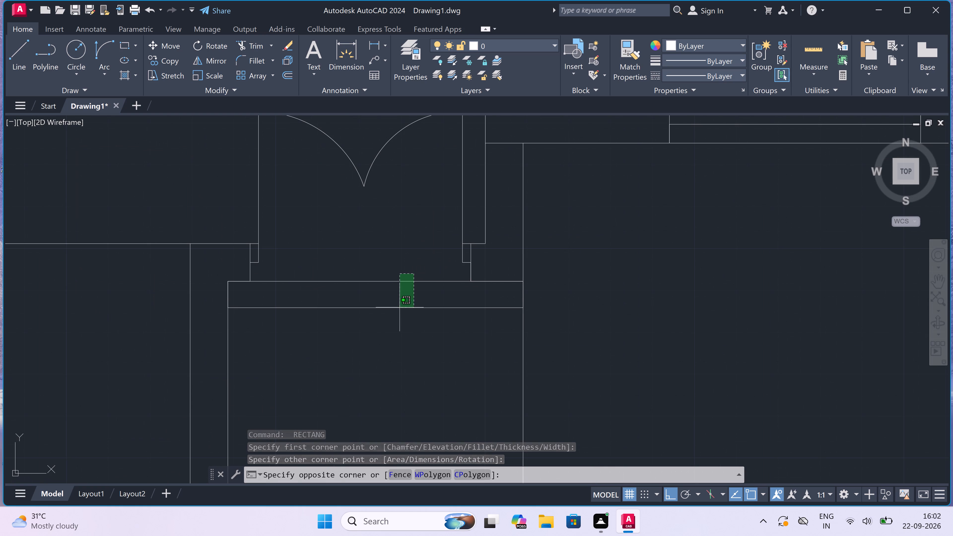
click(397, 311)
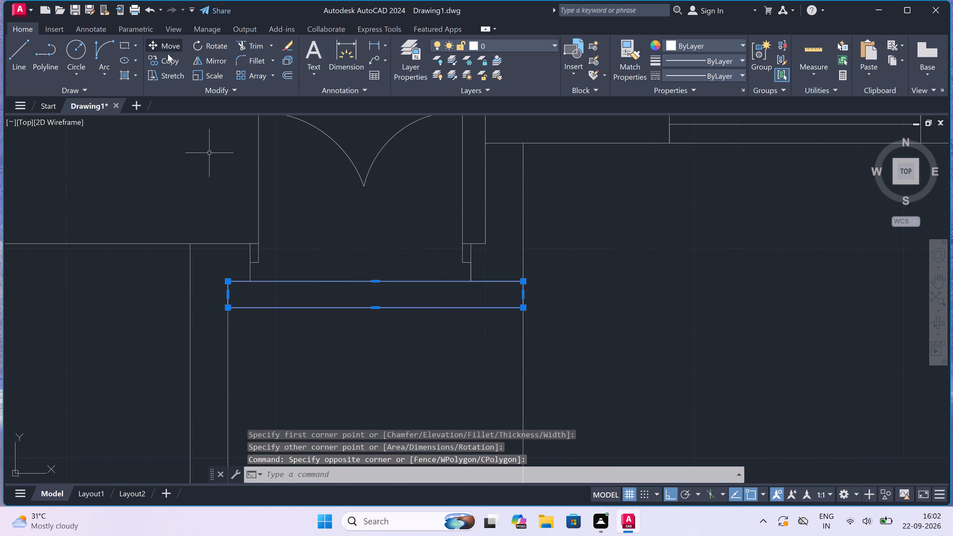
click(169, 60)
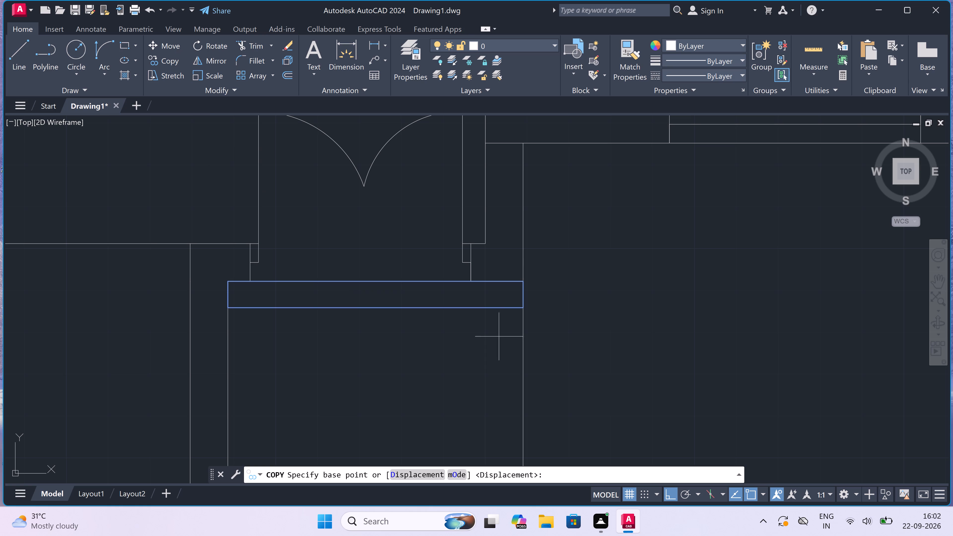
click(524, 282)
click(525, 305)
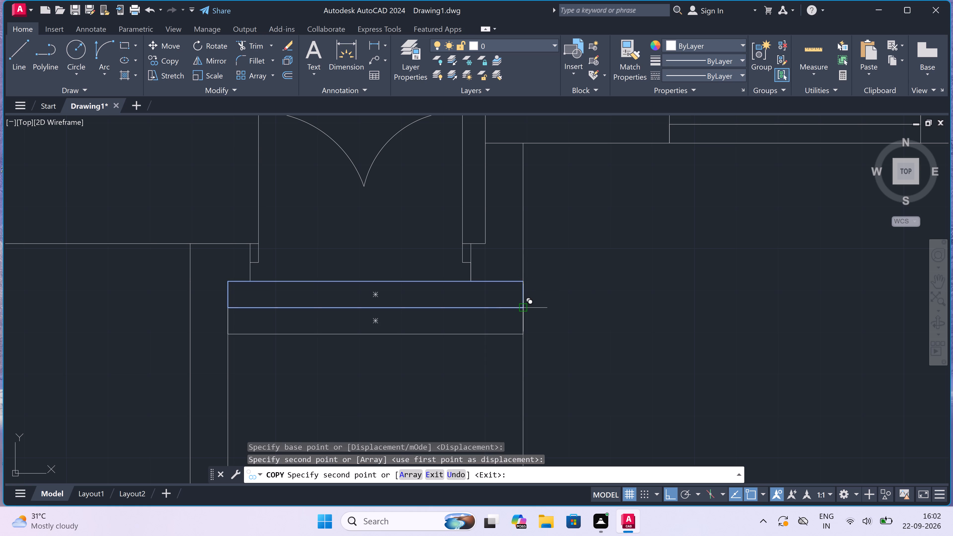
click(526, 336)
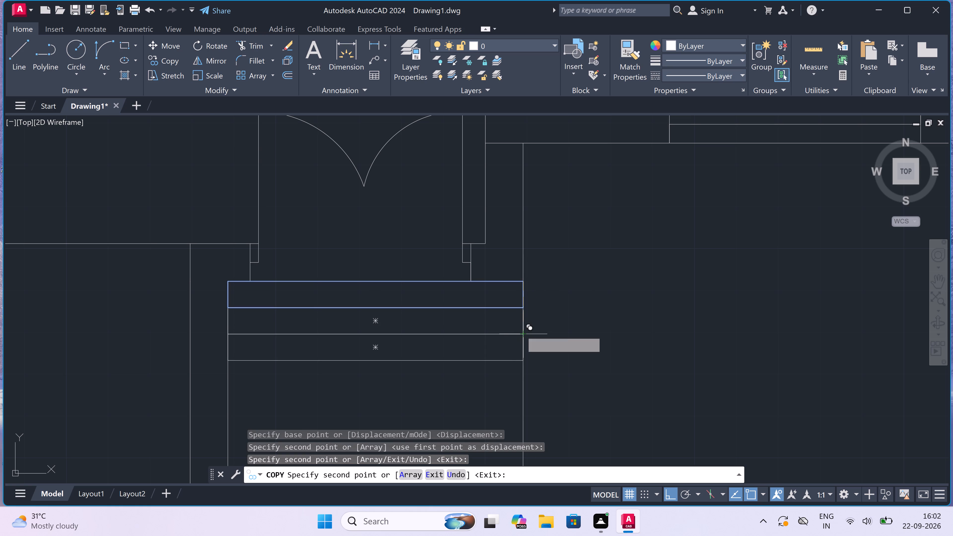
key(Escape)
Draw a front outline from the plan's outer southeast corner: 7' south, west to align with the west wall, and north to the outer southwest corner.
scroll(435, 267, down, 5)
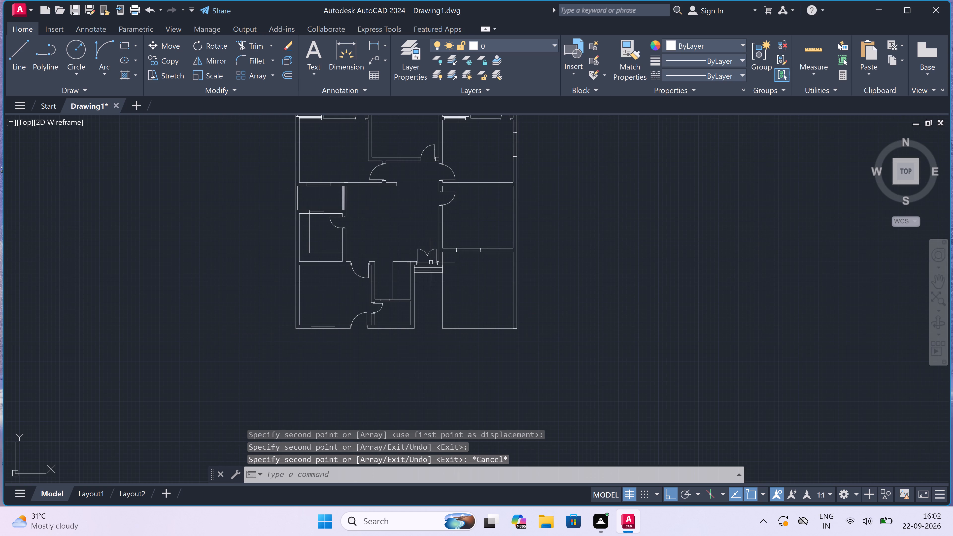
scroll(431, 262, down, 2)
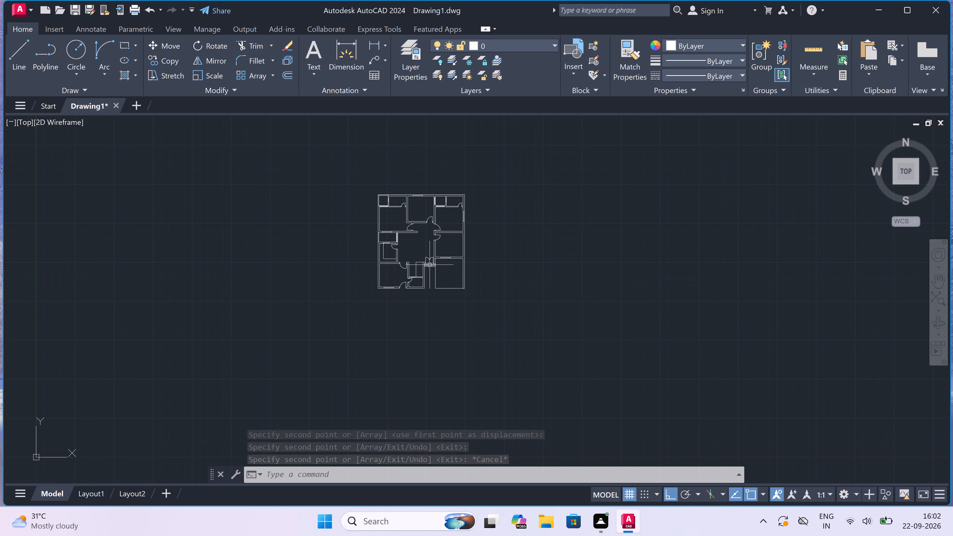
scroll(430, 296, up, 3)
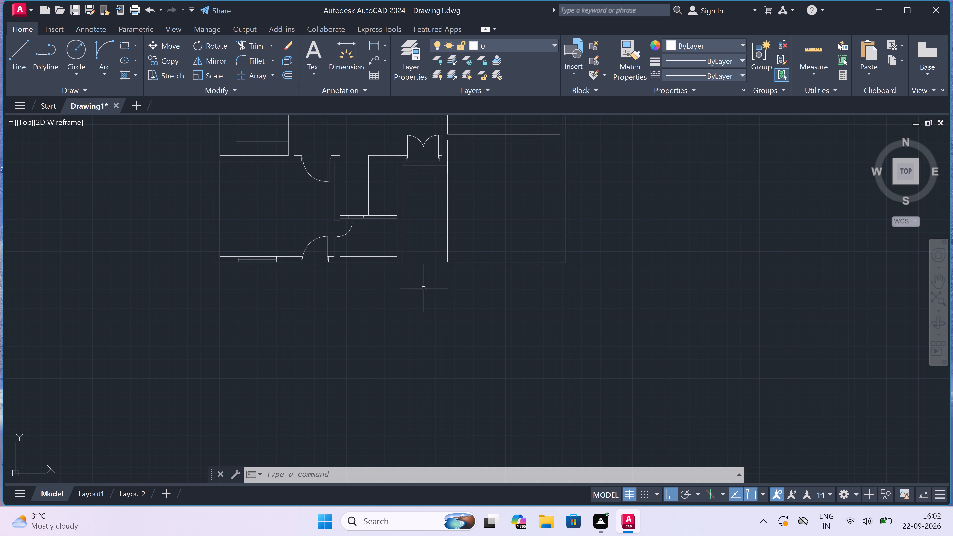
text(l)
key(space)
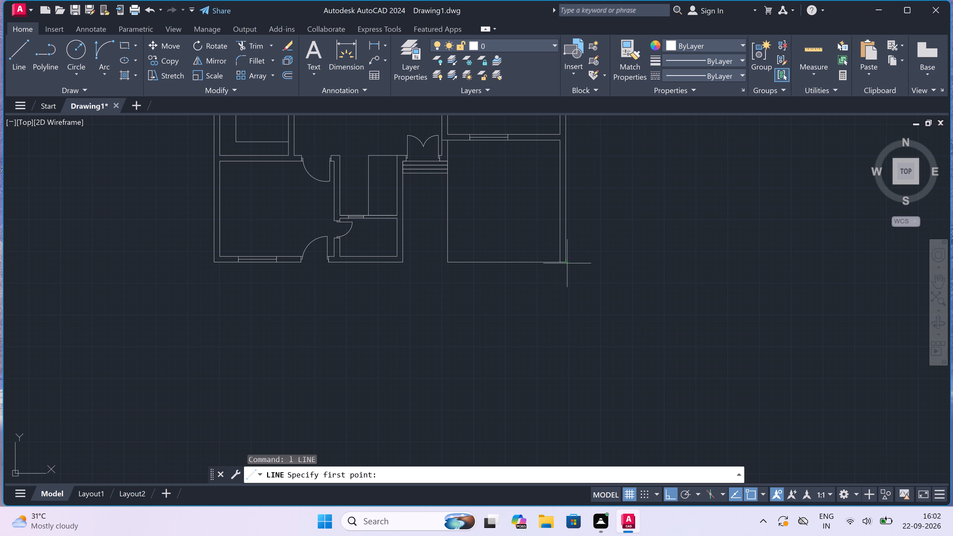
drag(565, 264, 565, 266)
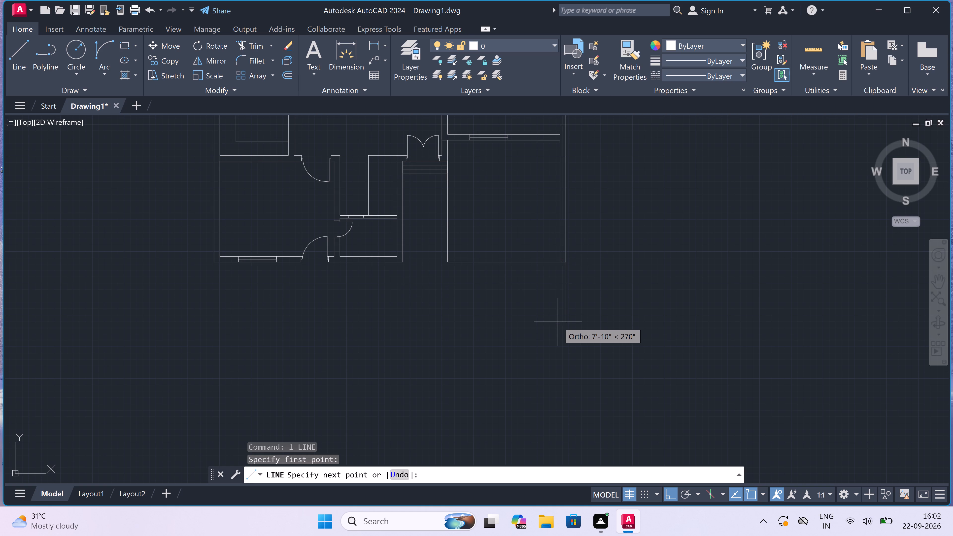
text(7')
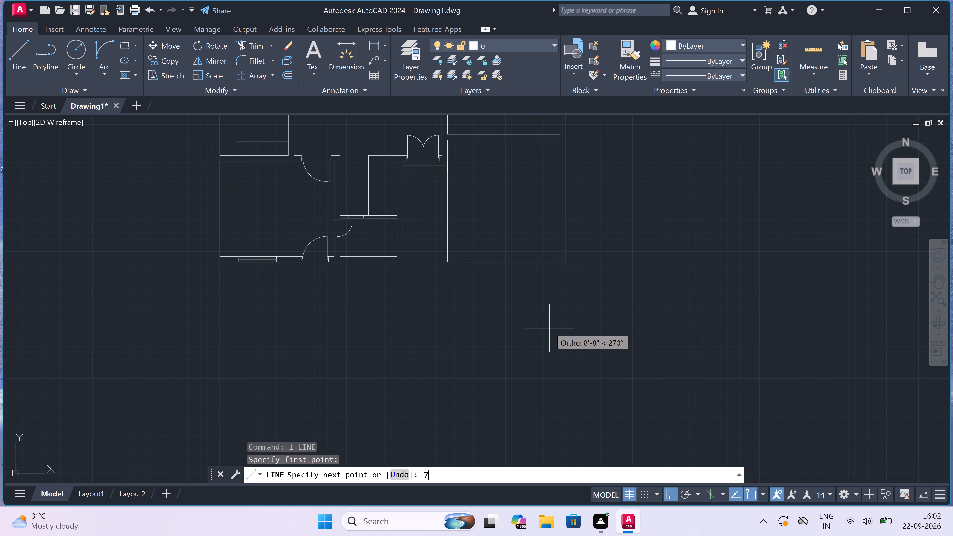
key(space)
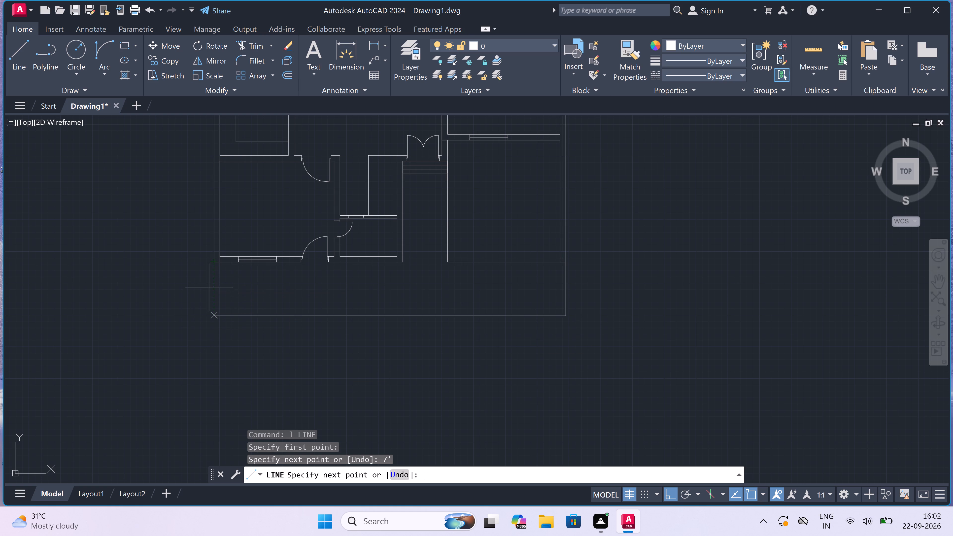
click(212, 315)
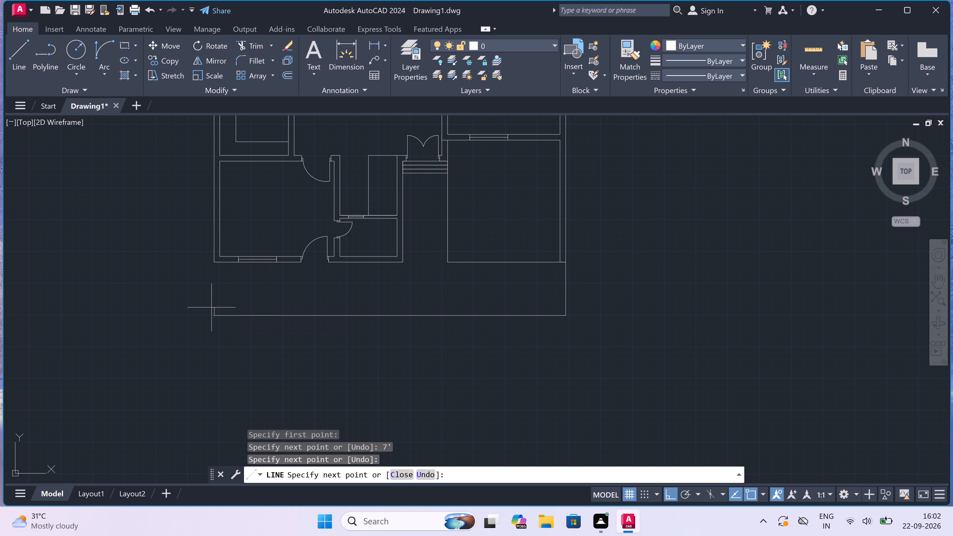
click(213, 265)
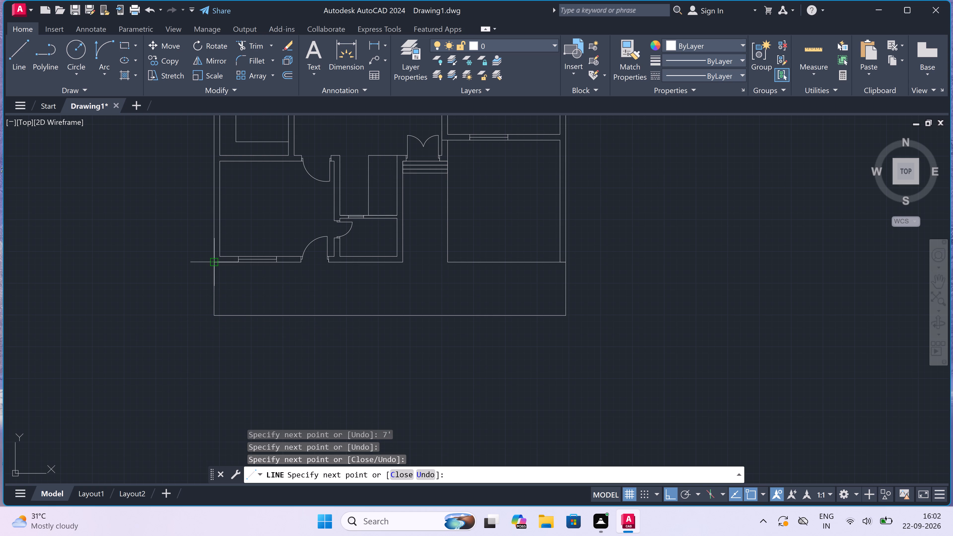
key(Escape)
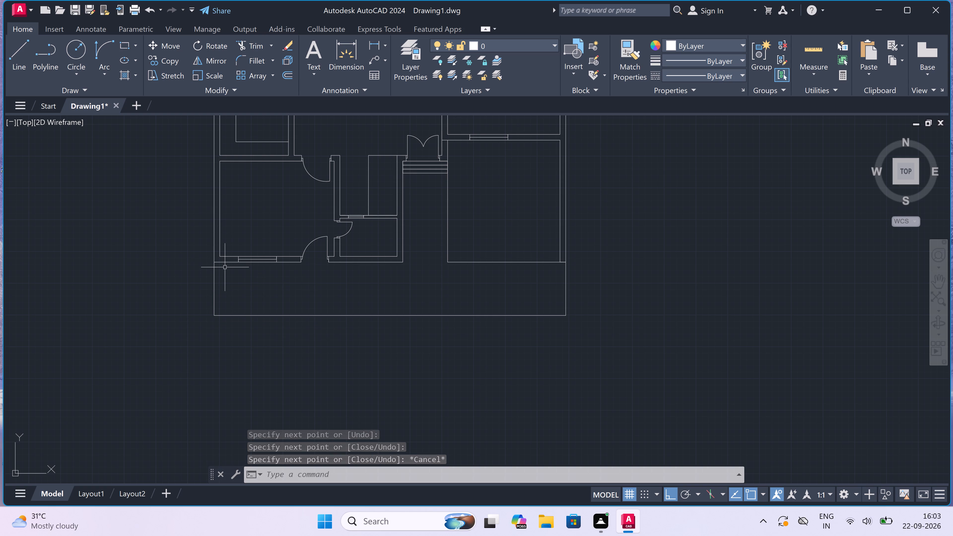
Draw a line from the front outline's southwest corner, two 2" segments east and up to the house's south wall, for the west side's thickness.
scroll(224, 267, up, 2)
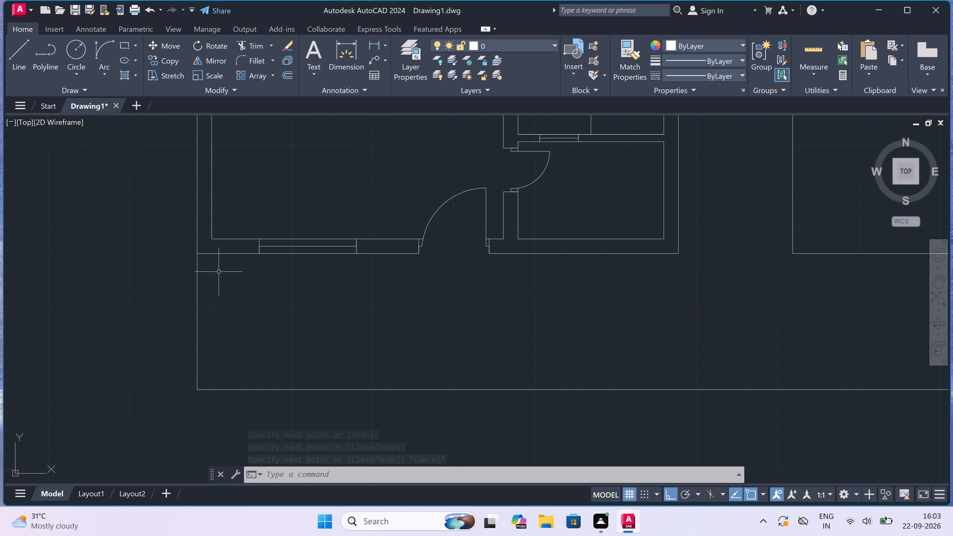
key(space)
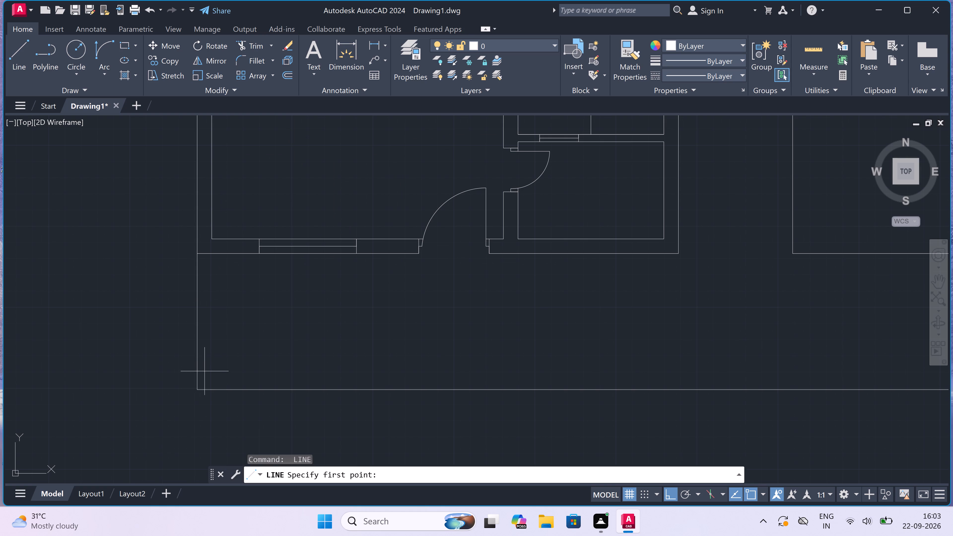
click(197, 389)
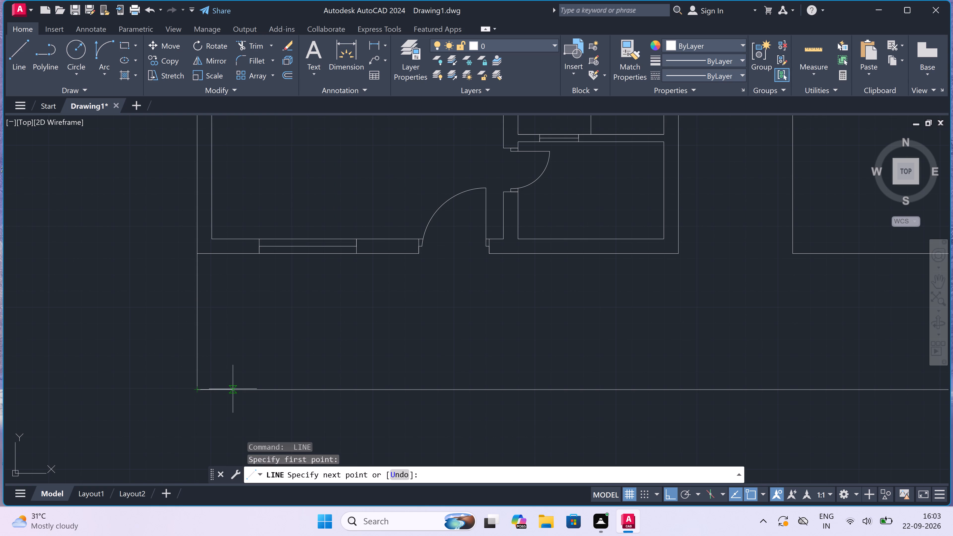
text(2")
key(space)
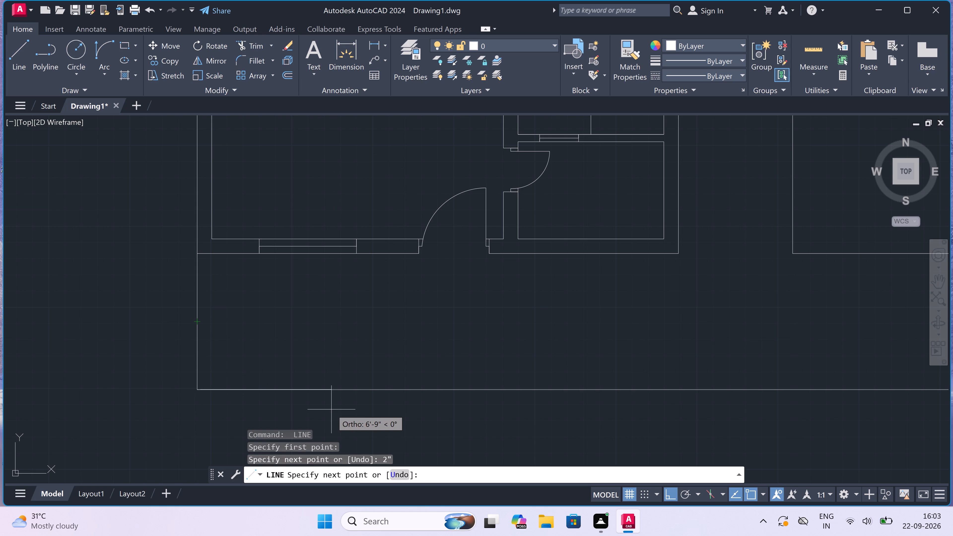
text(2")
key(space)
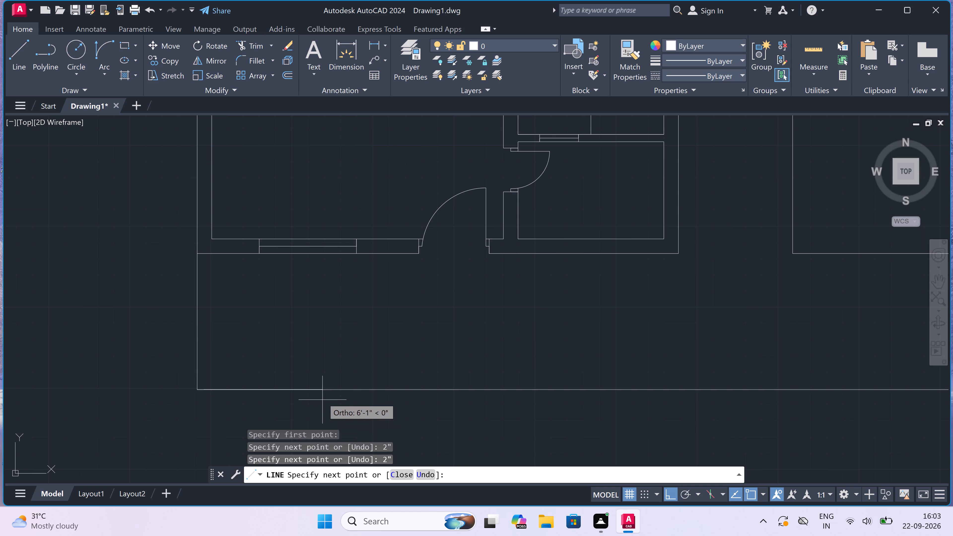
click(200, 251)
key(Escape)
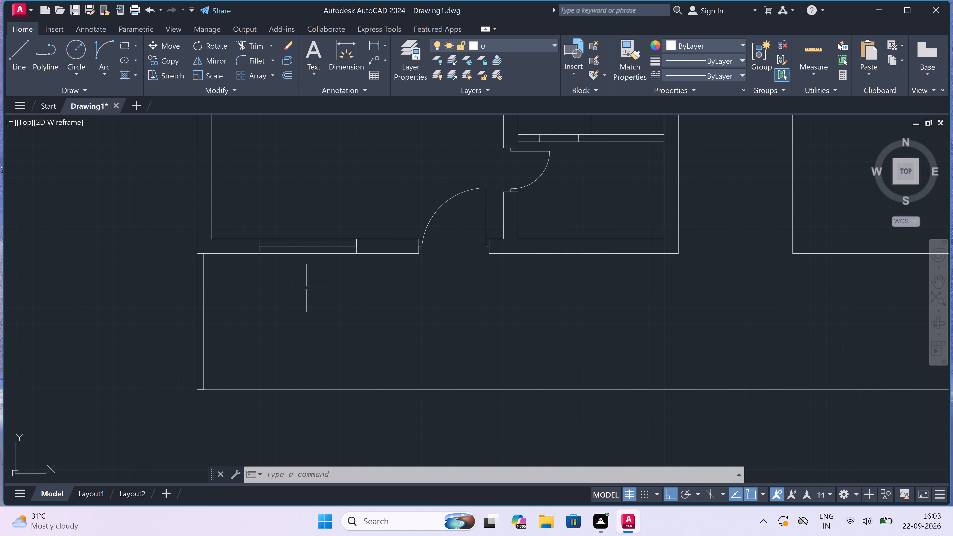
Draw a vertical line from the small room's outer southeast corner down to the front outline's south edge.
key(space)
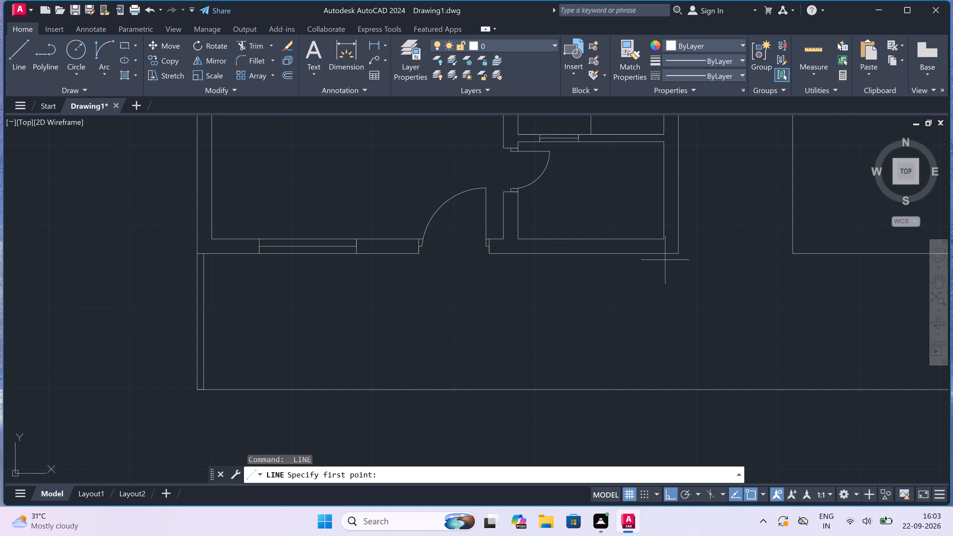
click(680, 251)
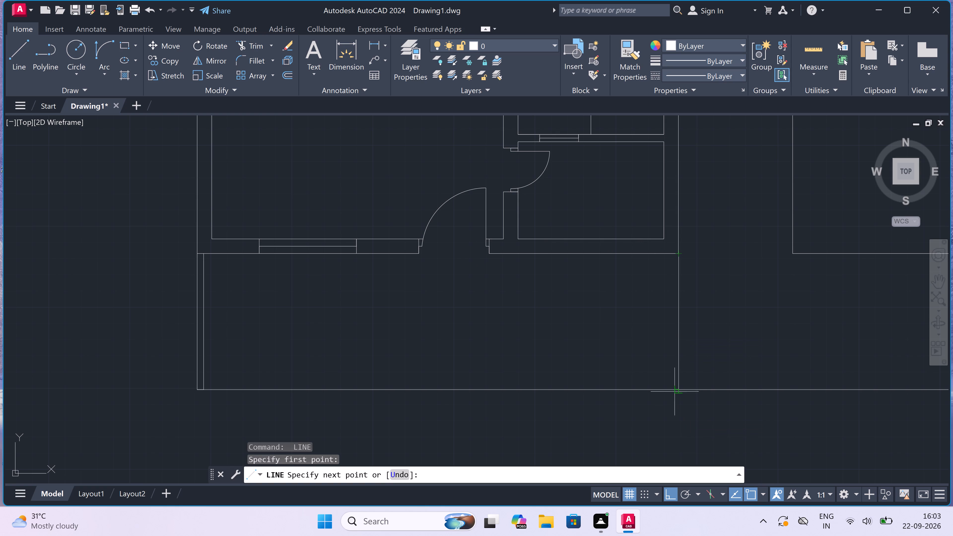
click(682, 388)
key(Escape)
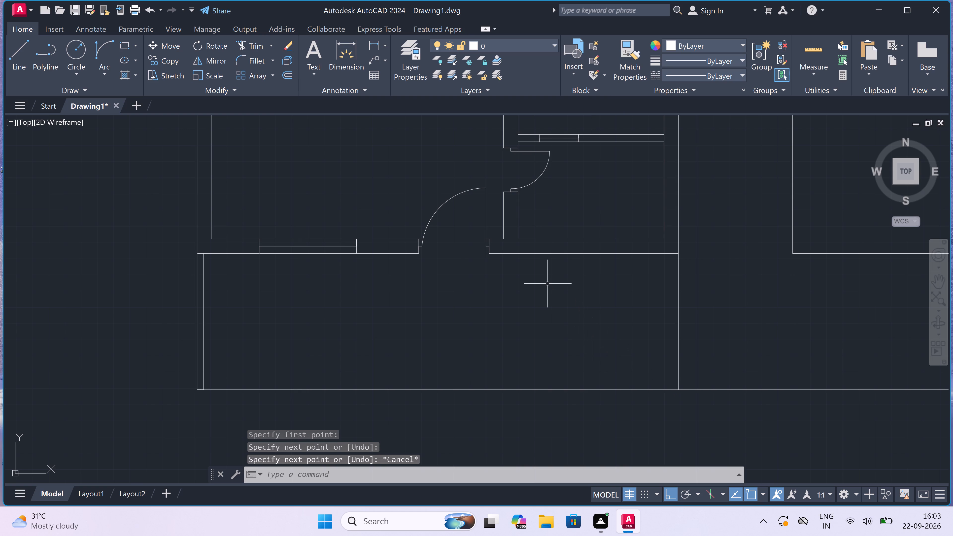
Draw a rectangular step against the south wall outside the southwest room's exterior door, slightly wider than the door opening.
key(r)
text(ec)
key(space)
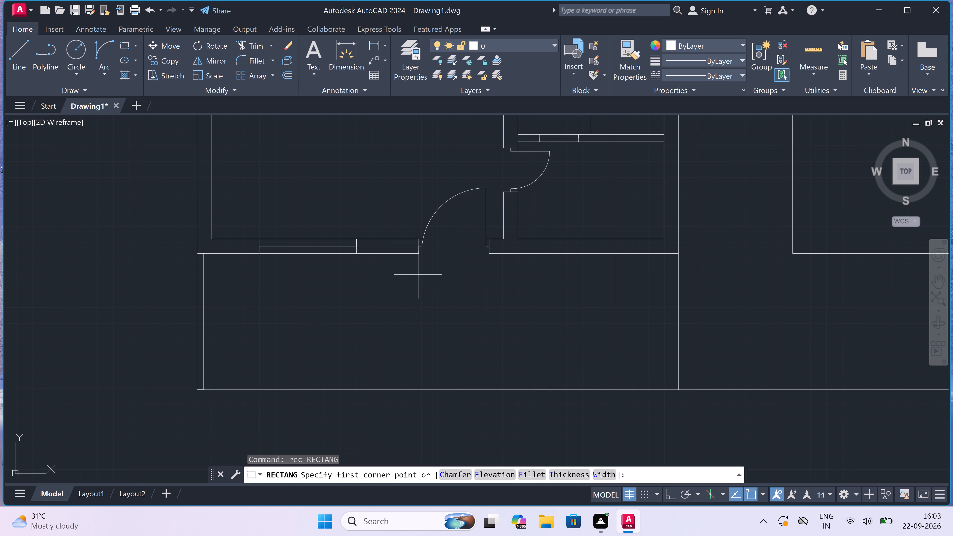
scroll(412, 249, up, 1)
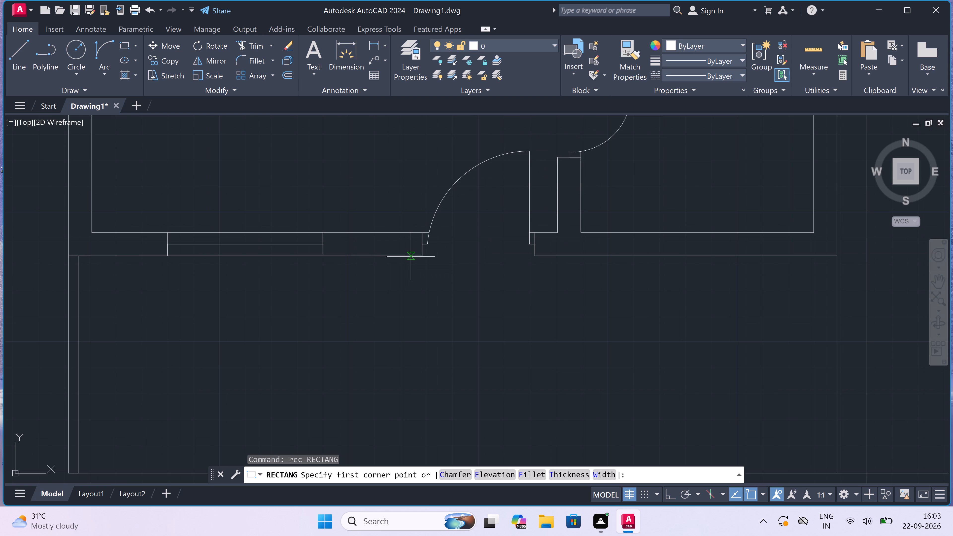
click(412, 255)
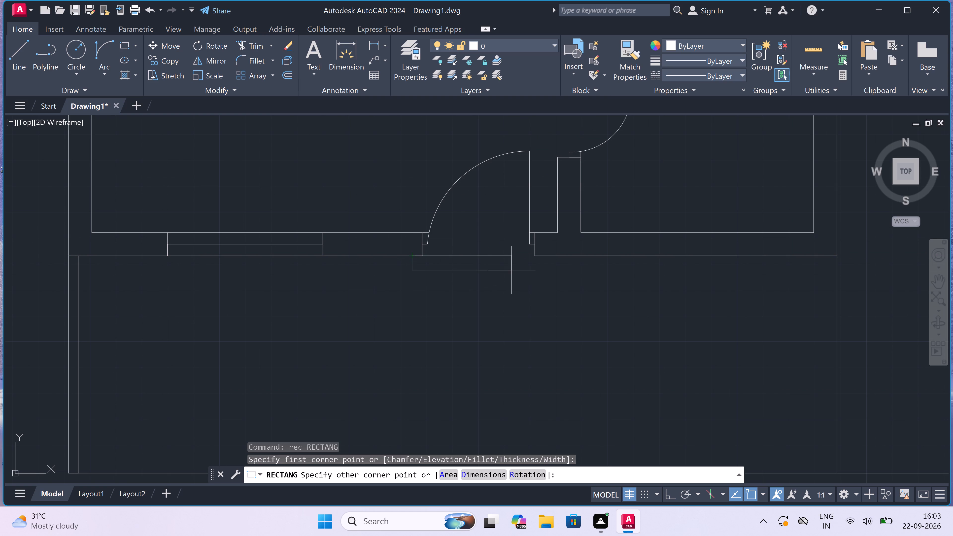
click(545, 277)
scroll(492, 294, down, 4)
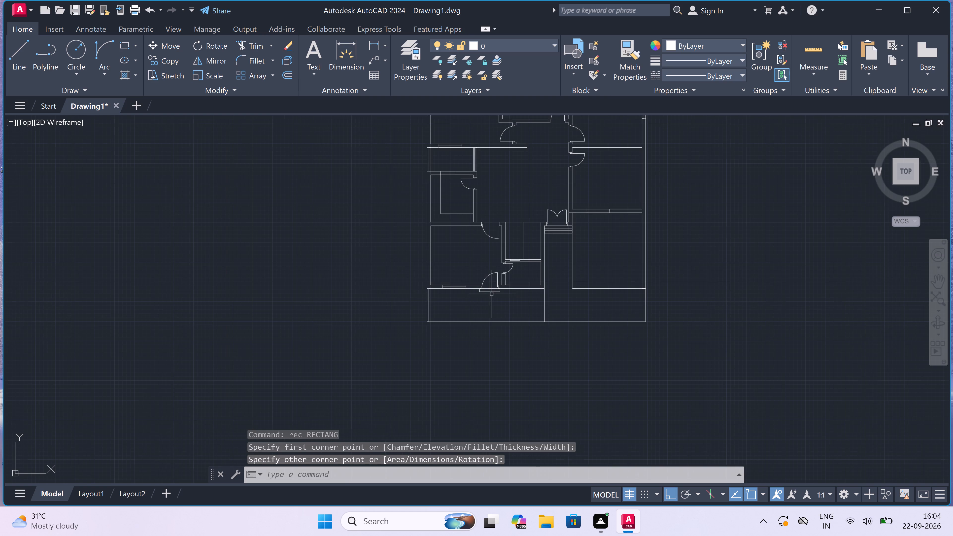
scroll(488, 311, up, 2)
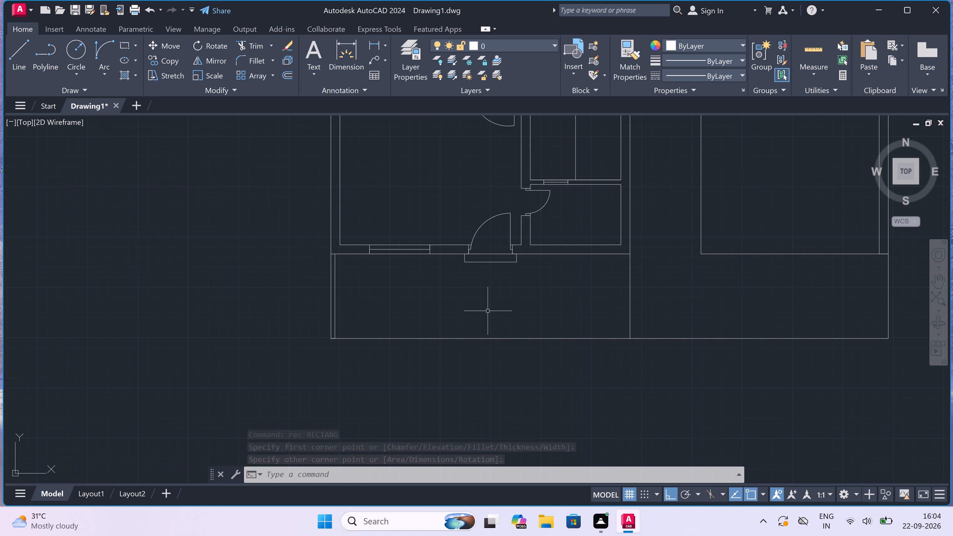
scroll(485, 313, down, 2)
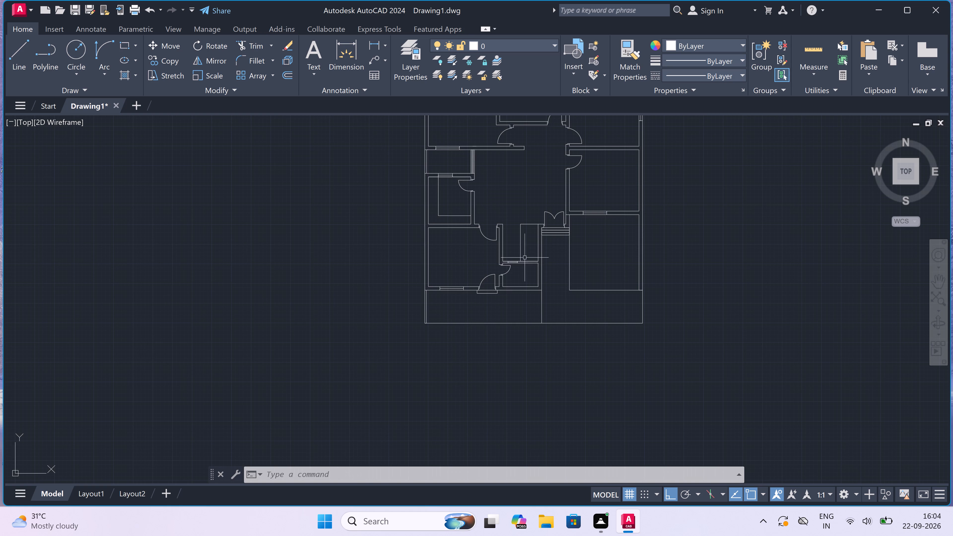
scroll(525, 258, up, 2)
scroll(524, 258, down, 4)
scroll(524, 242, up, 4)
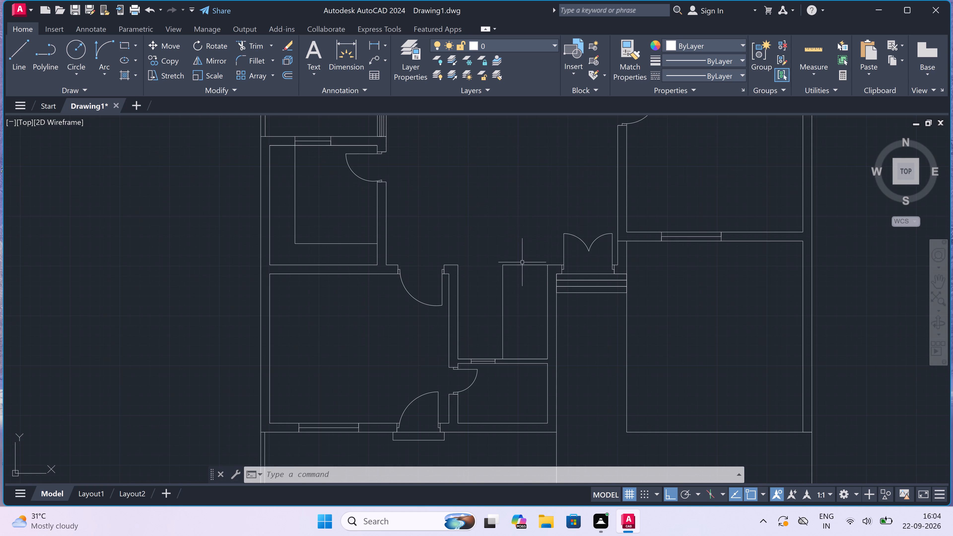
Trim the wall line between the stair's northeast corner and the double entrance door's west jamb.
scroll(522, 282, up, 2)
text(tr)
key(space)
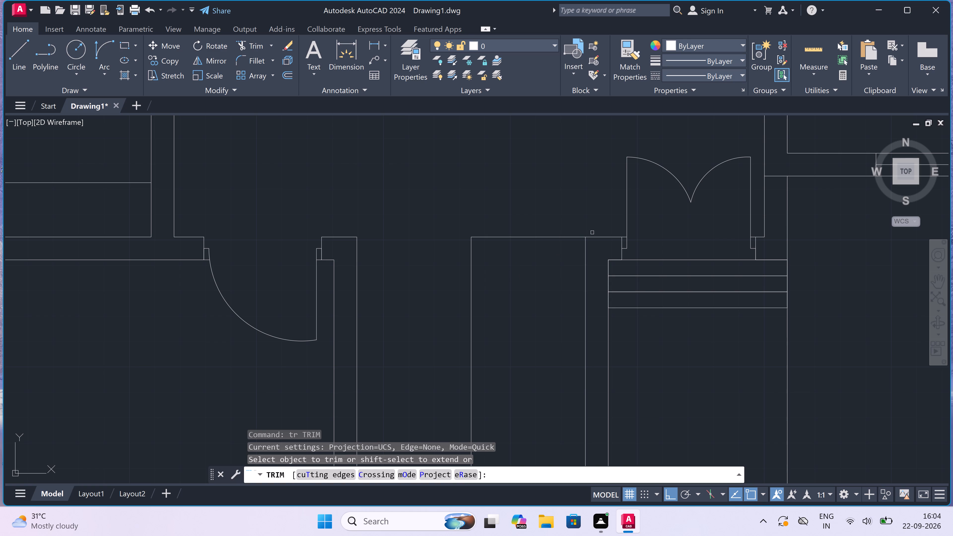
click(592, 233)
click(598, 245)
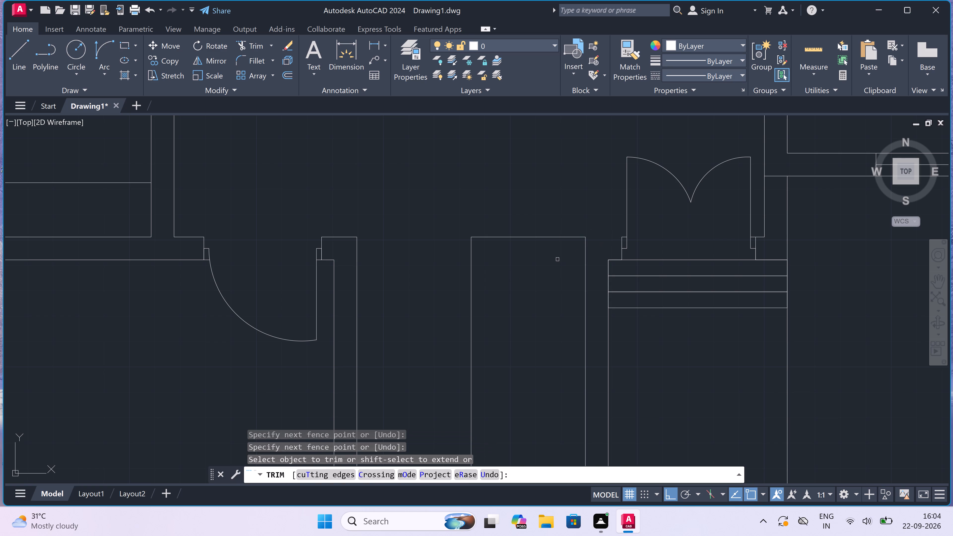
key(Escape)
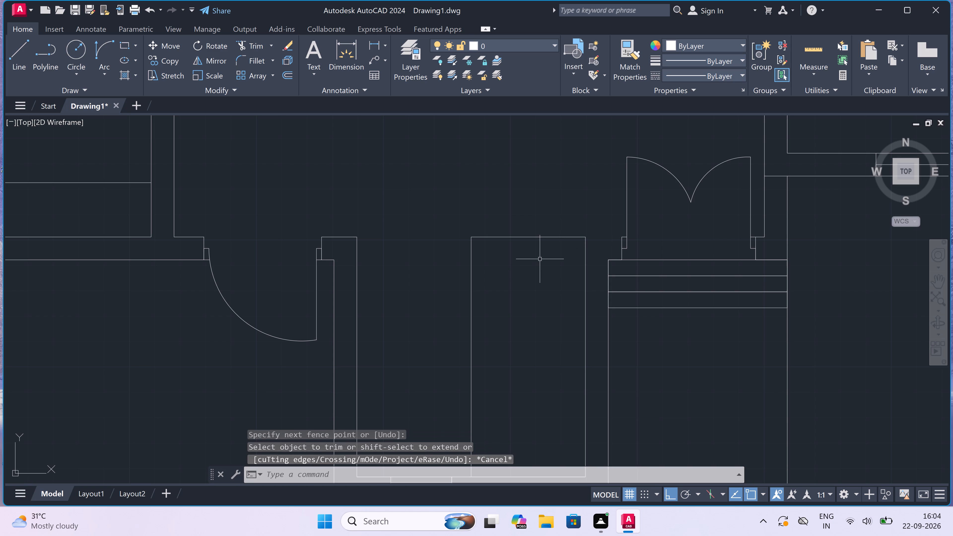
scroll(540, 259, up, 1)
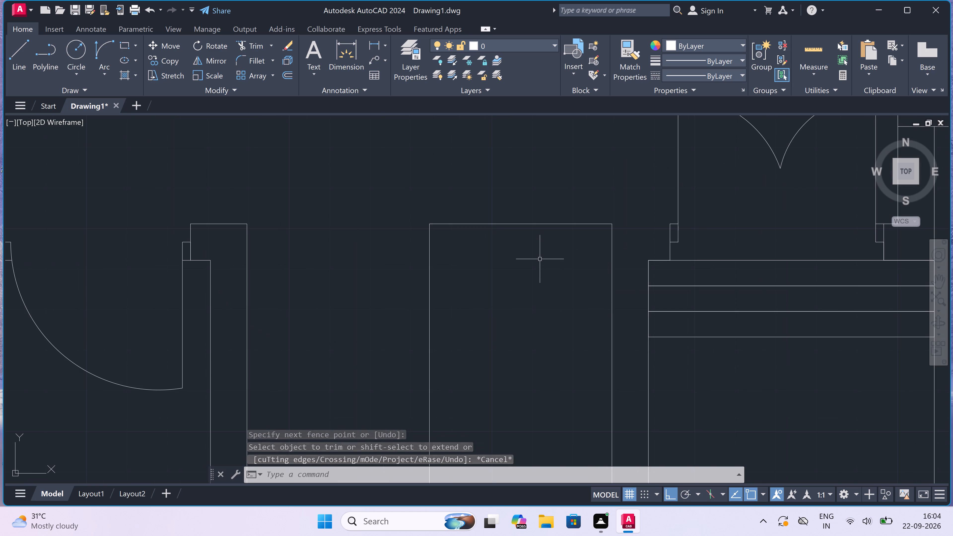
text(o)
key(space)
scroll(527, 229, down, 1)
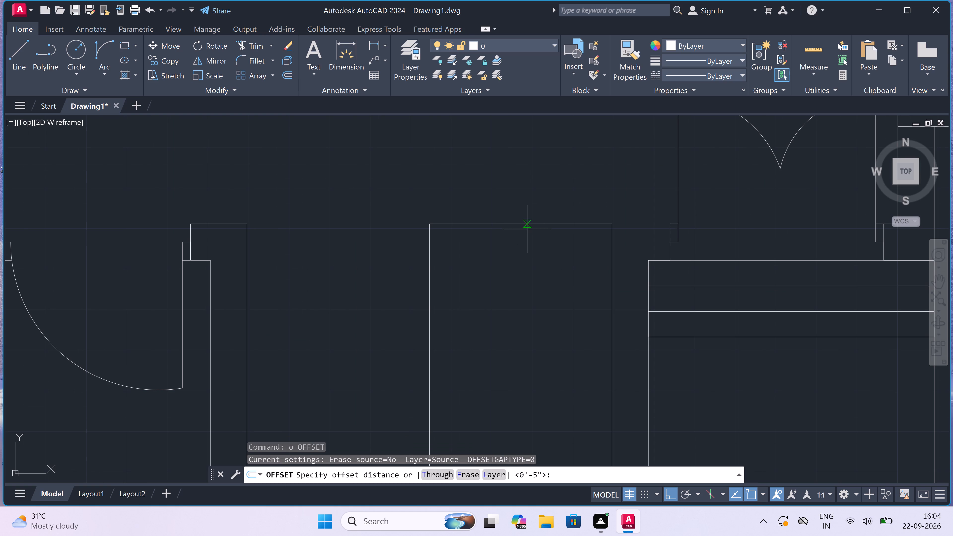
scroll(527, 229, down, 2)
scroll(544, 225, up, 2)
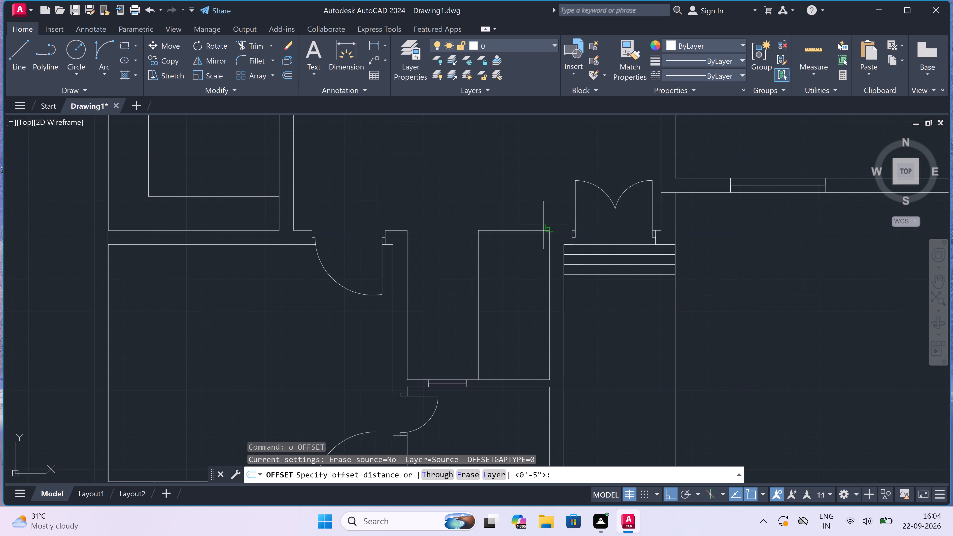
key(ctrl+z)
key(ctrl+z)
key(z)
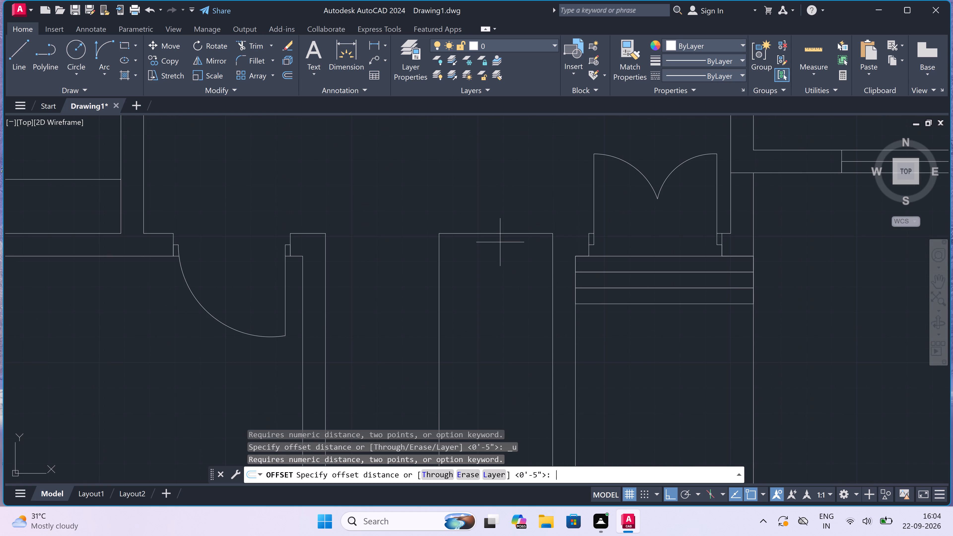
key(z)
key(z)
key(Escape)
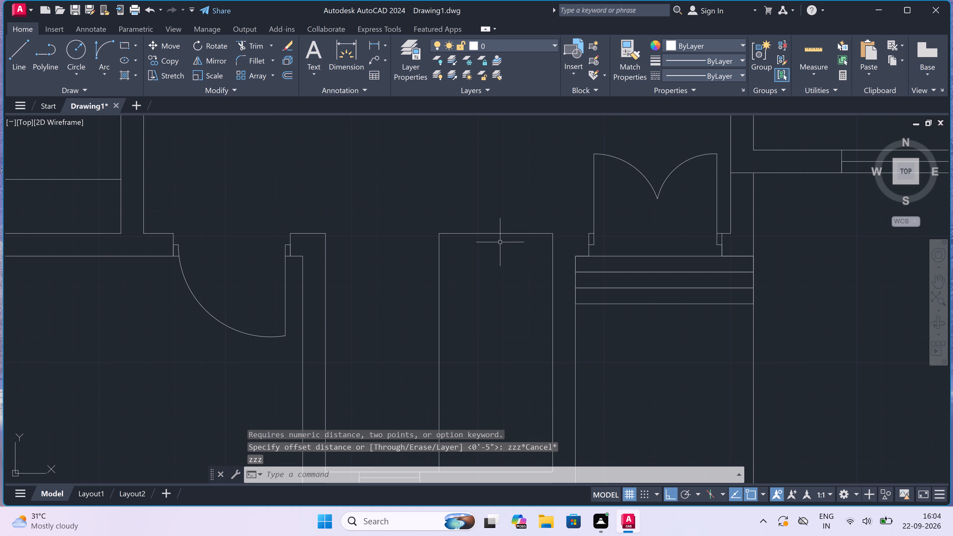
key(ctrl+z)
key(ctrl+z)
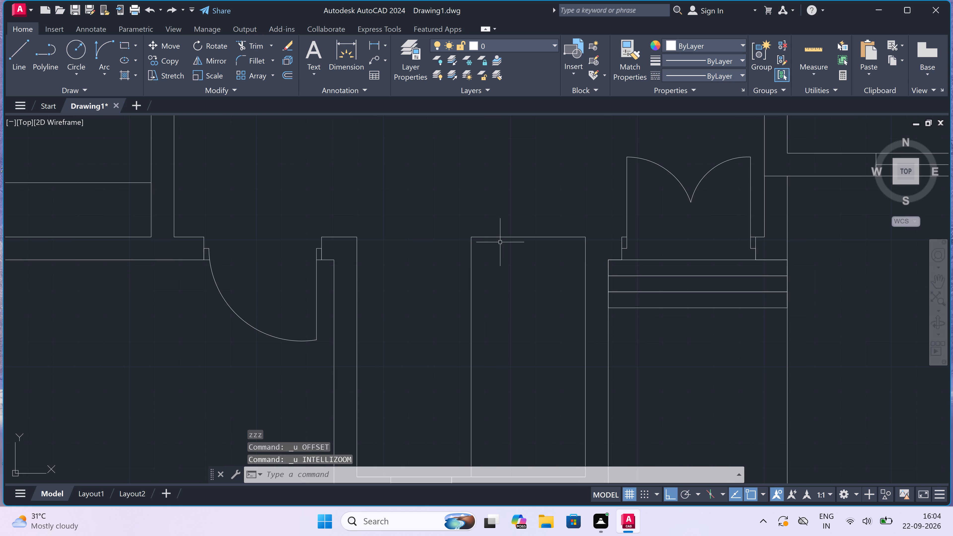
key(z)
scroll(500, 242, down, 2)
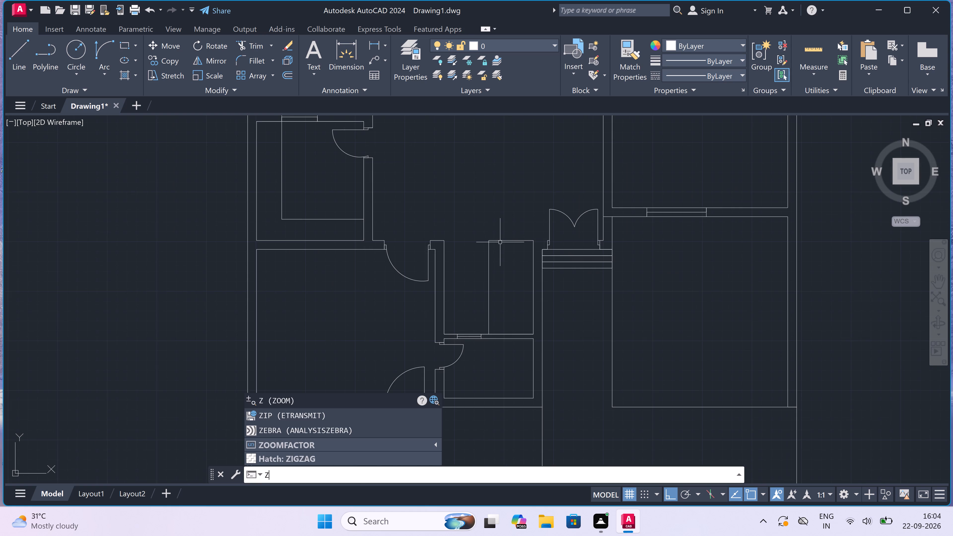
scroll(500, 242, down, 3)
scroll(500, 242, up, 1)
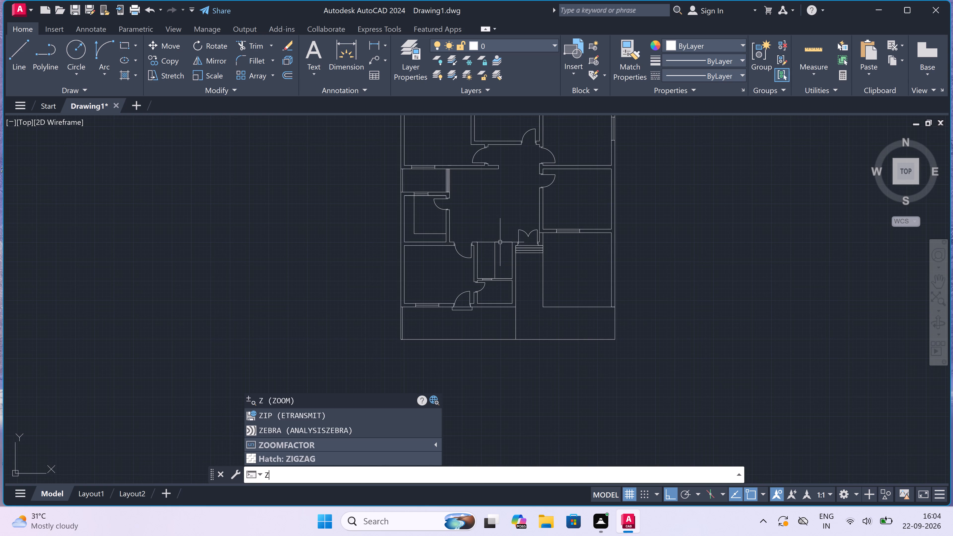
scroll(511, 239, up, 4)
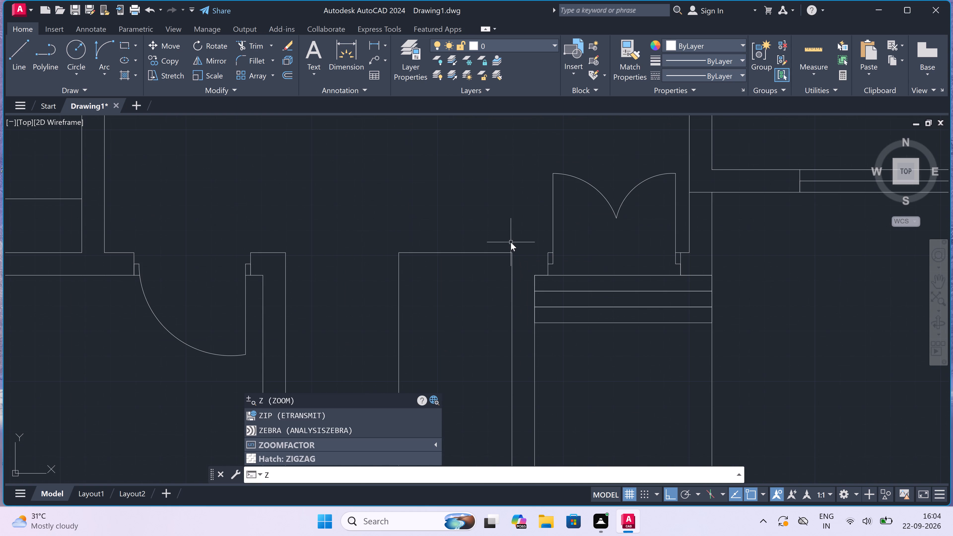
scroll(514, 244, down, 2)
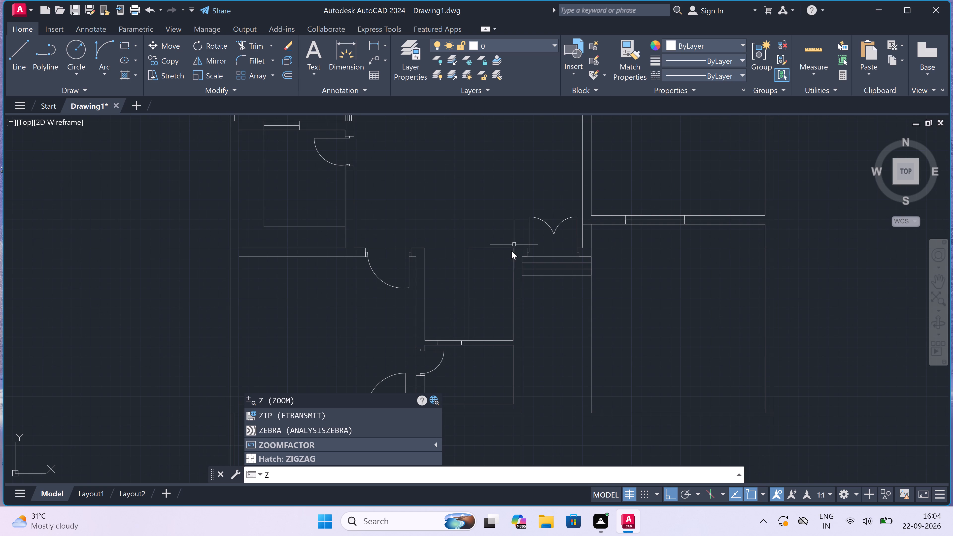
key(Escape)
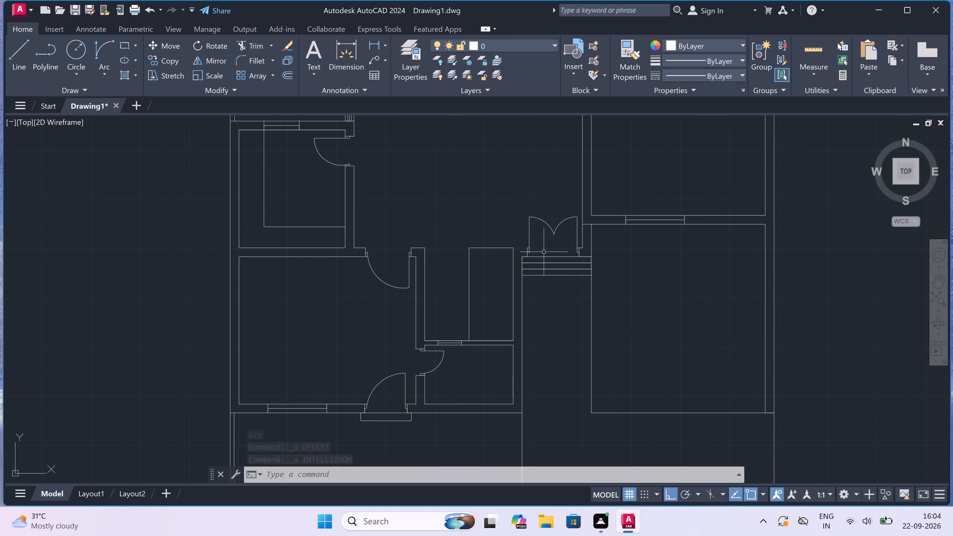
Draw a separate line from the stair's northeast corner east to the double door's west jamb, filling the wall gap.
scroll(516, 242, up, 3)
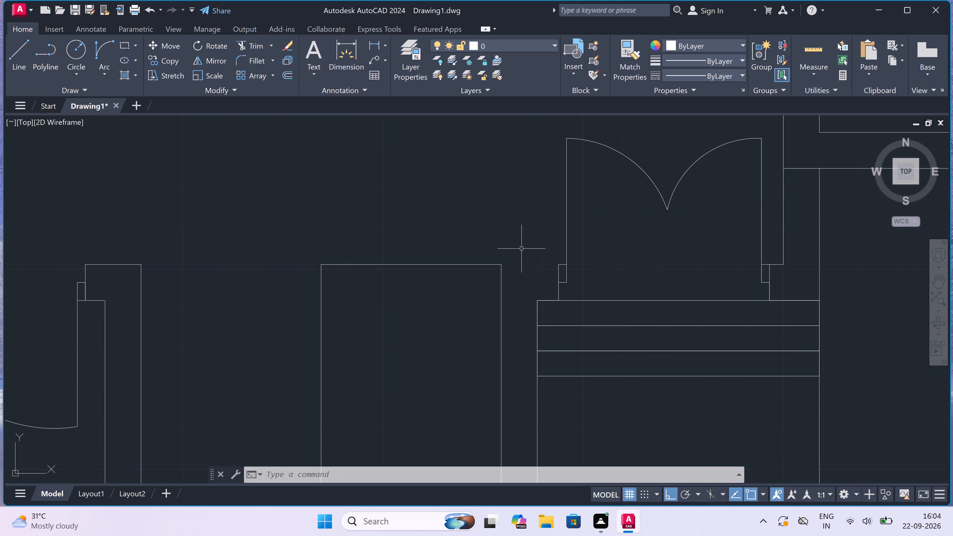
key(l)
key(space)
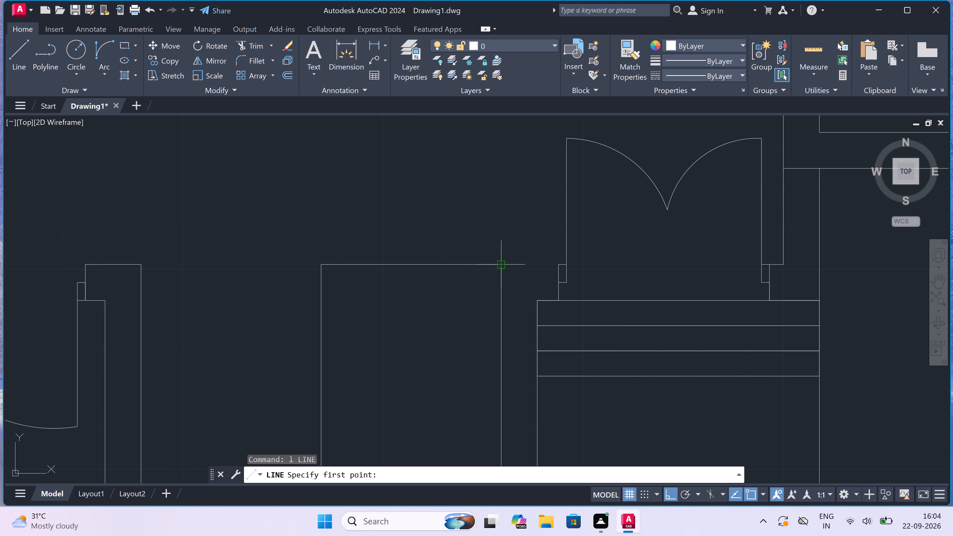
click(501, 261)
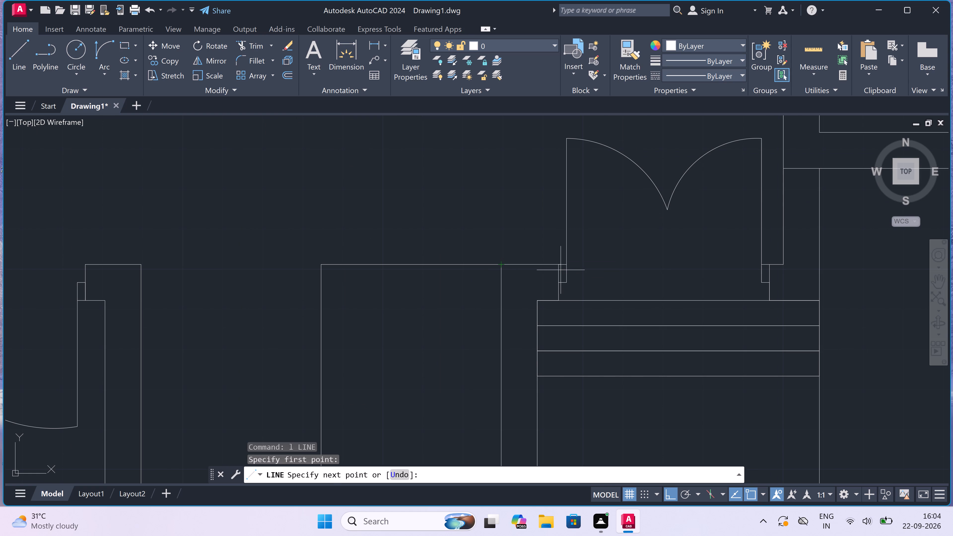
click(557, 267)
key(Escape)
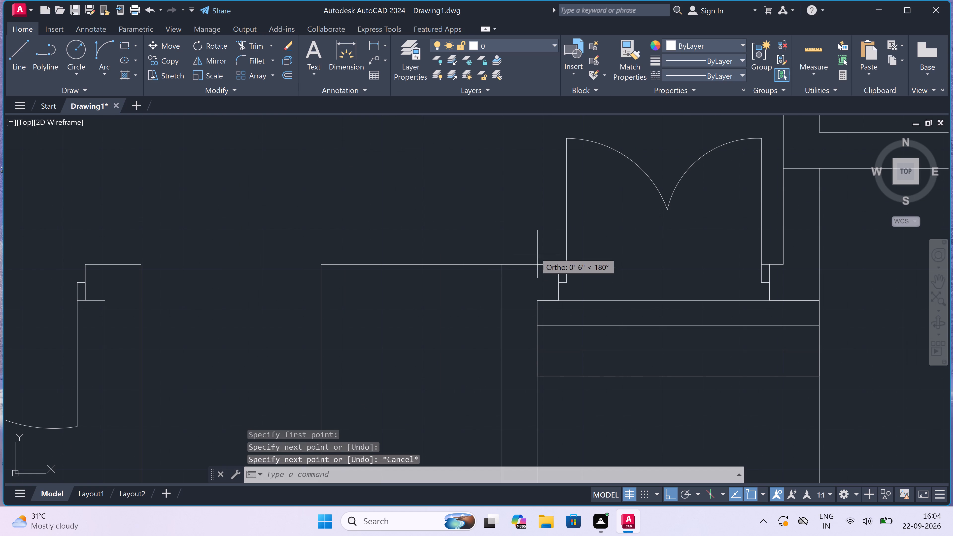
Offset the north edge of the stair's east flight 9" southward seven times to create the treads.
scroll(528, 248, down, 3)
scroll(506, 263, up, 2)
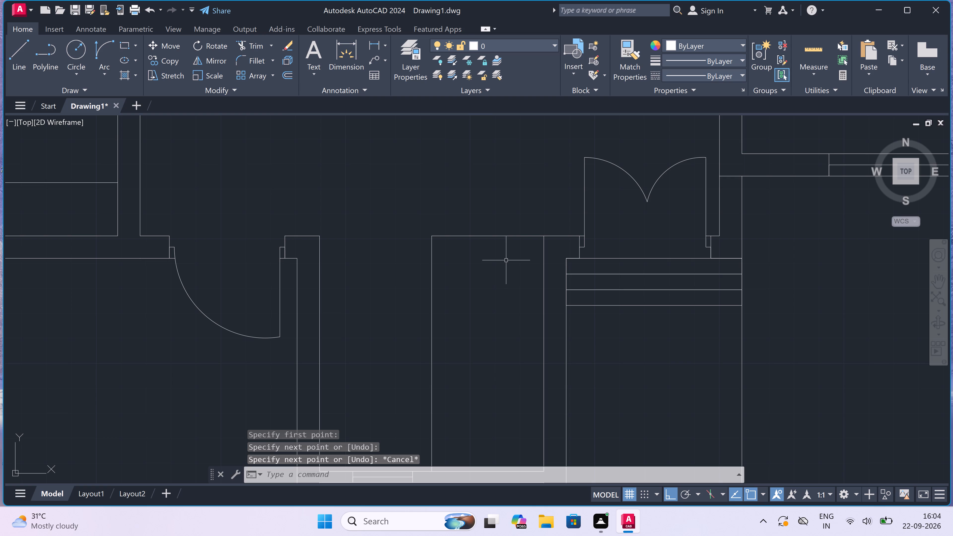
key(o)
key(space)
click(503, 240)
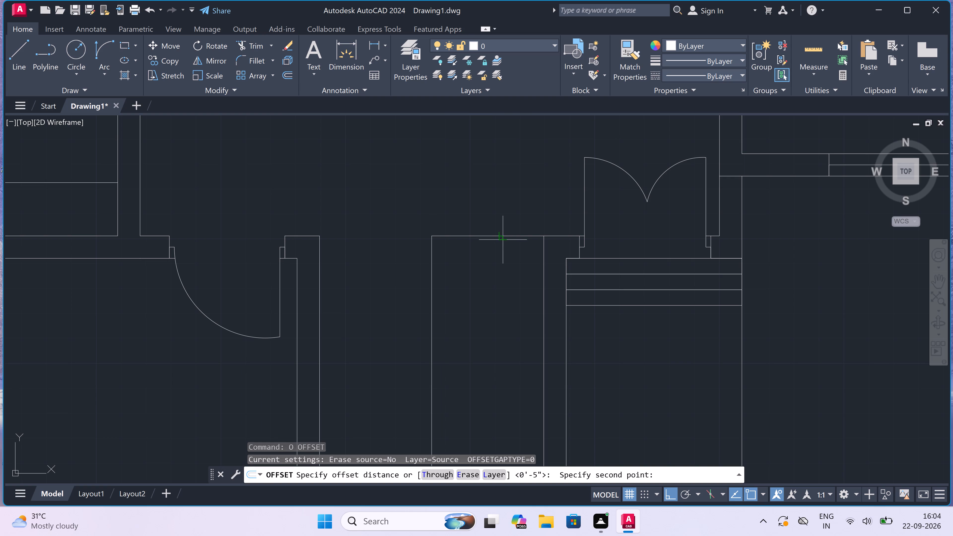
key(9)
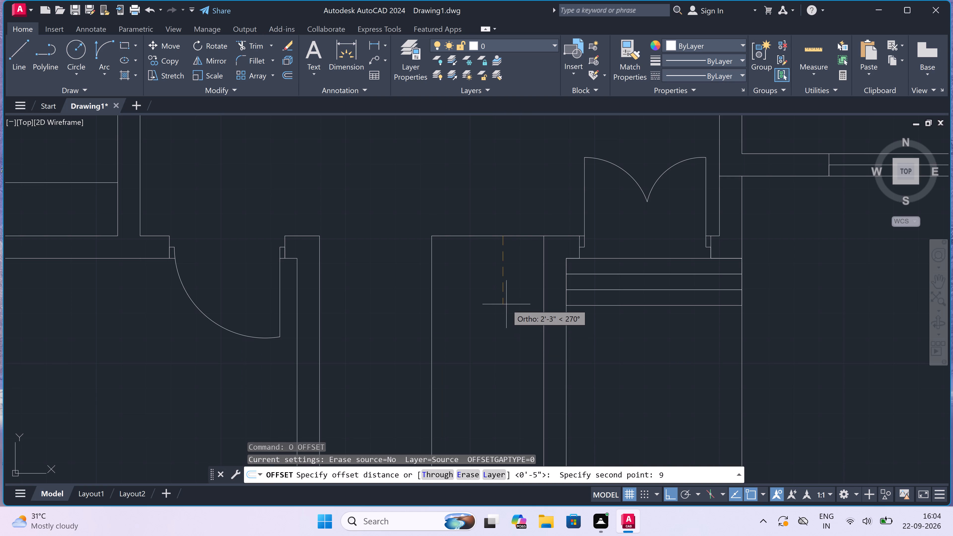
key(shift+quotedbl)
key(space)
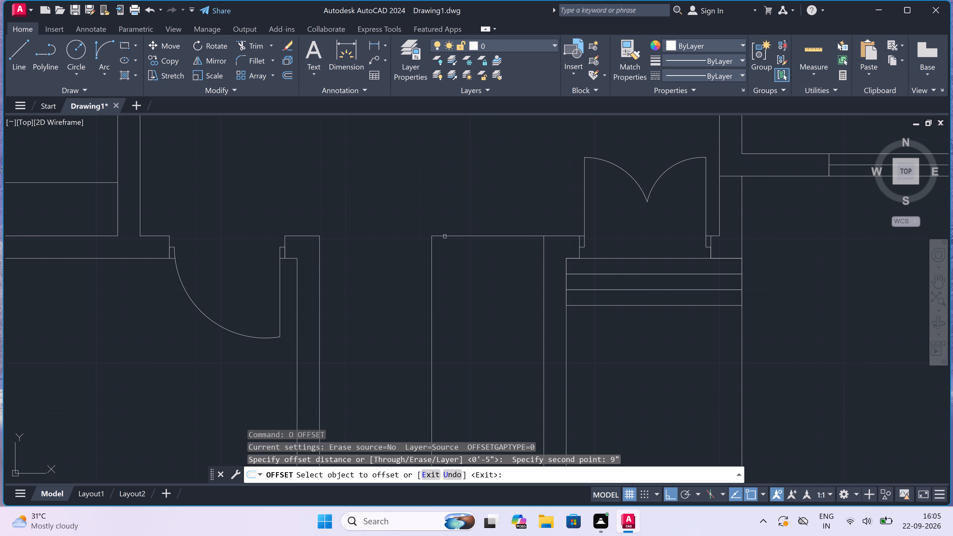
click(445, 236)
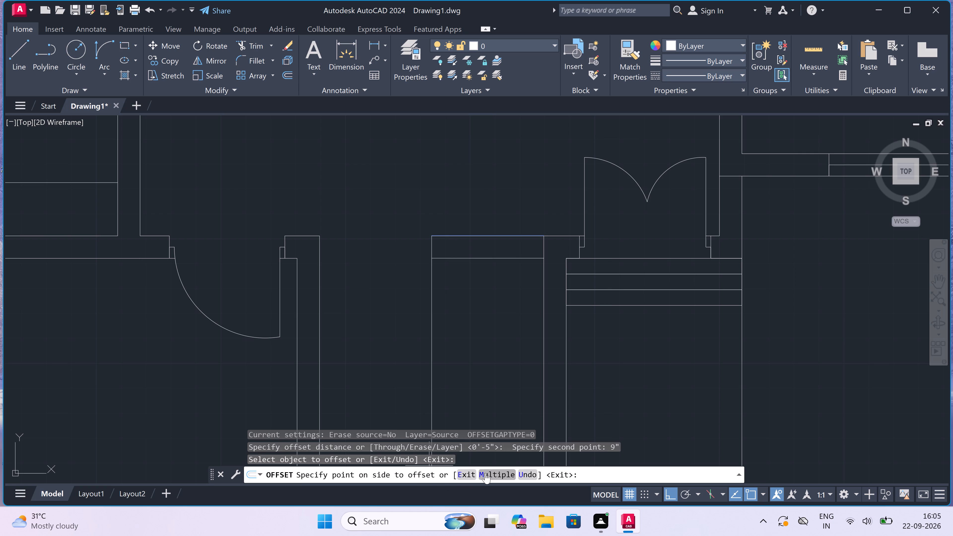
click(488, 472)
triple_click(496, 359)
triple_click(496, 359)
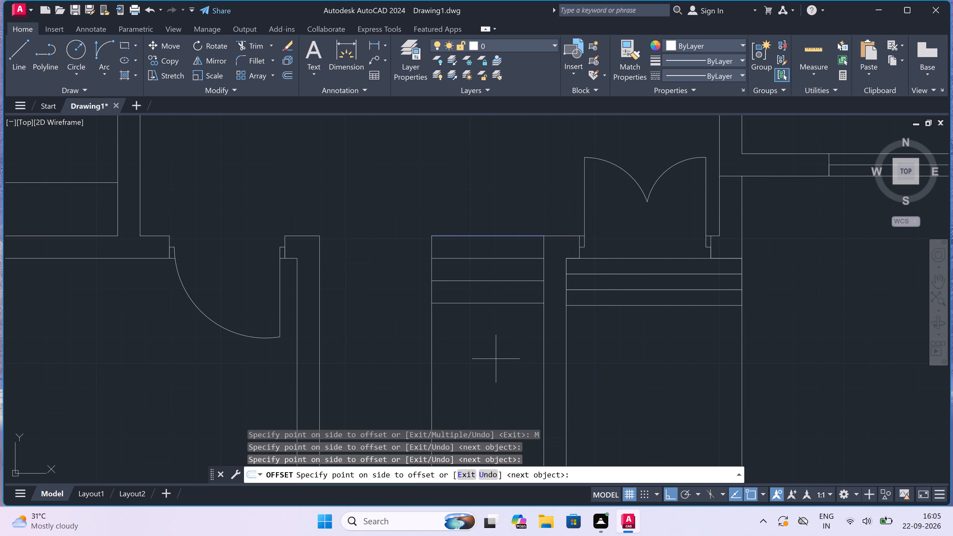
scroll(493, 371, down, 3)
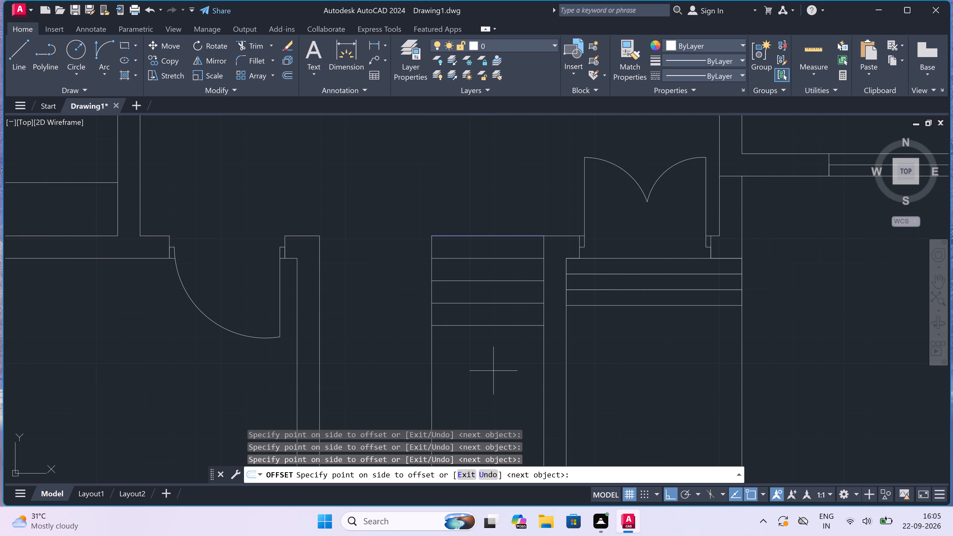
scroll(493, 371, down, 3)
scroll(488, 385, up, 4)
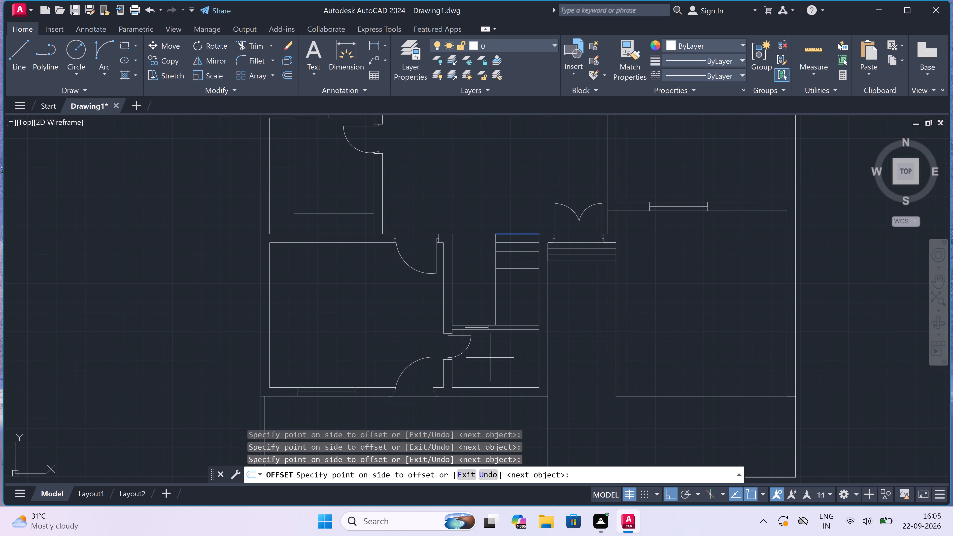
scroll(498, 306, up, 1)
double_click(515, 304)
click(516, 306)
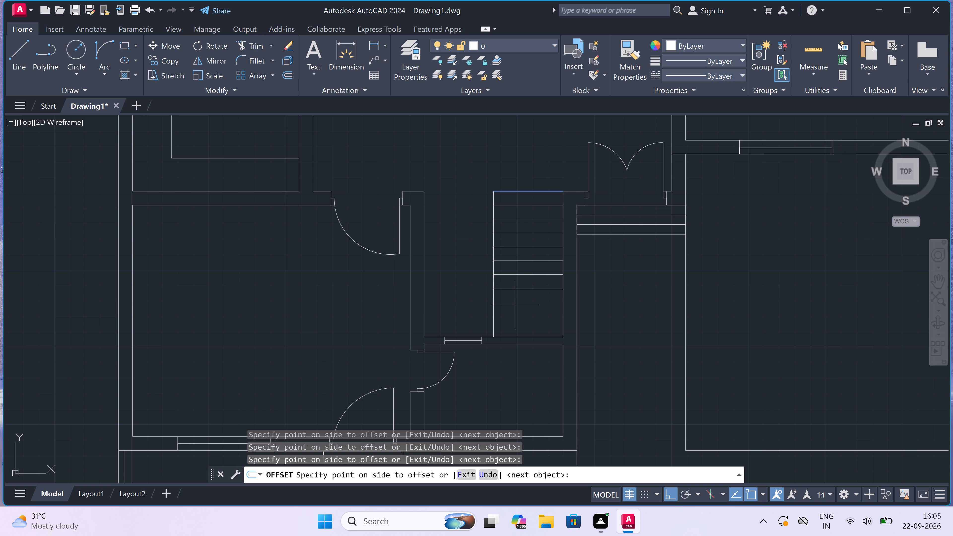
click(514, 304)
key(Escape)
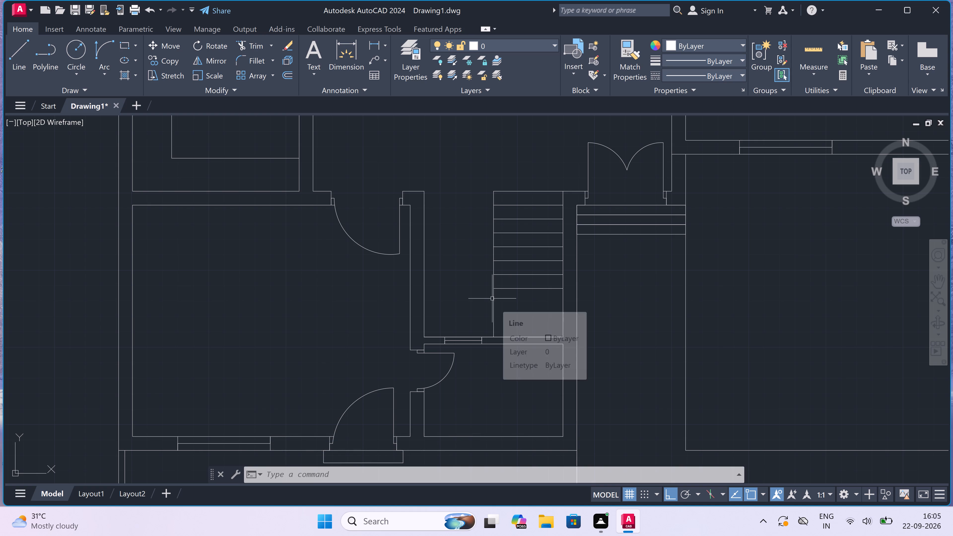
Draw a horizontal line from the west end of the lowest tread across to the stairwell's west wall.
key(l)
key(space)
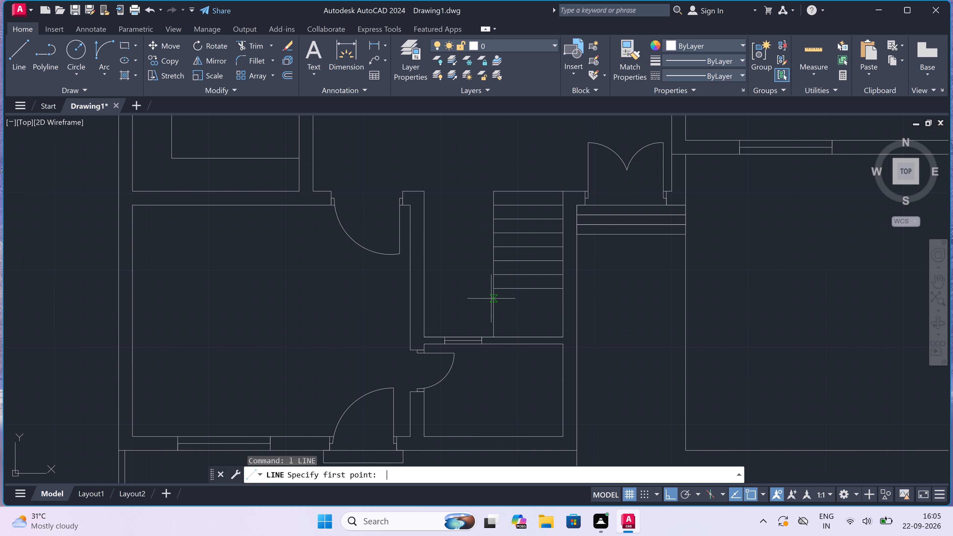
click(494, 292)
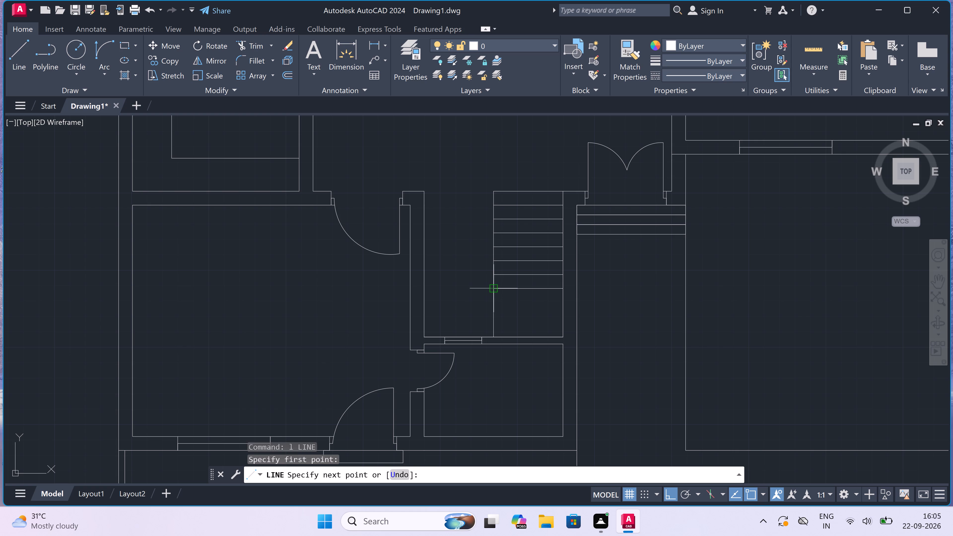
click(424, 290)
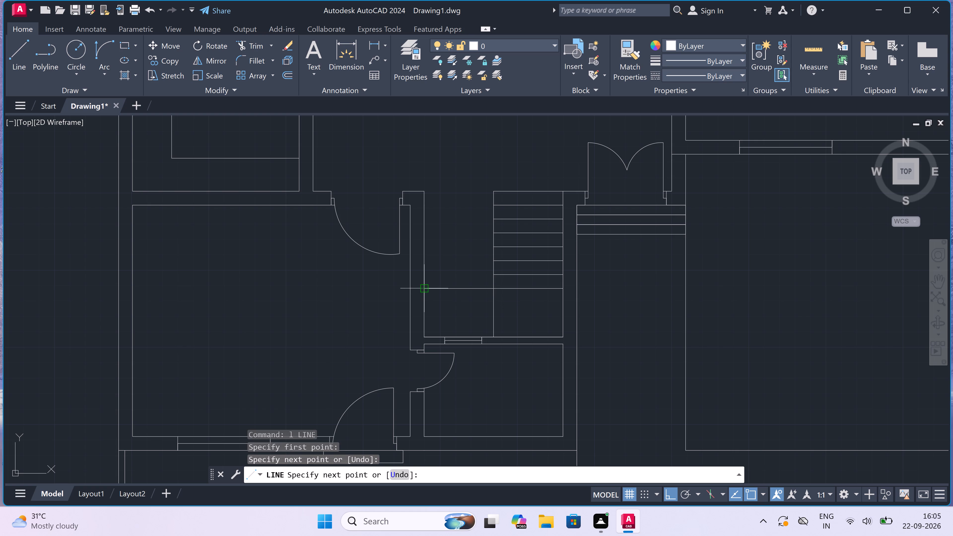
key(Escape)
Offset the line across the stair's west flight 9" northward five times to create its treads.
key(o)
key(space)
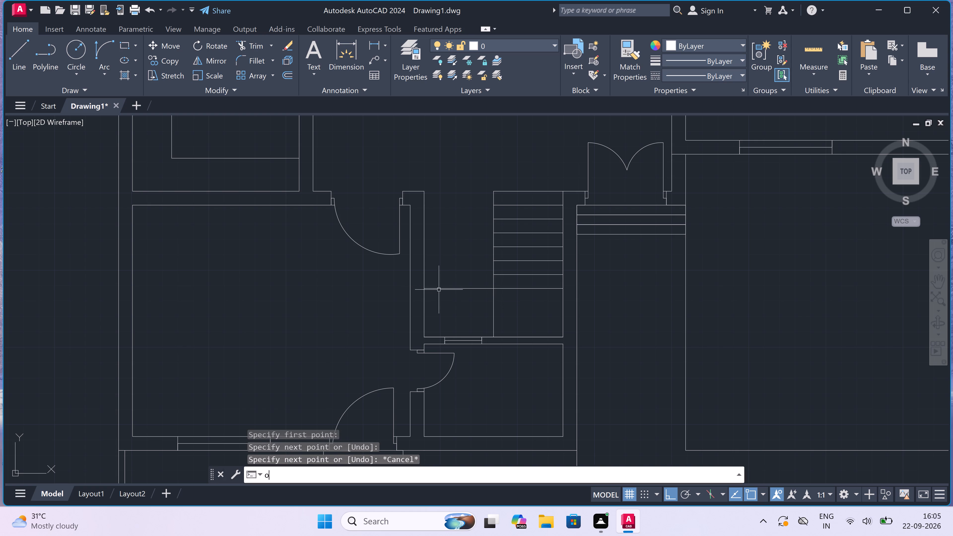
click(445, 291)
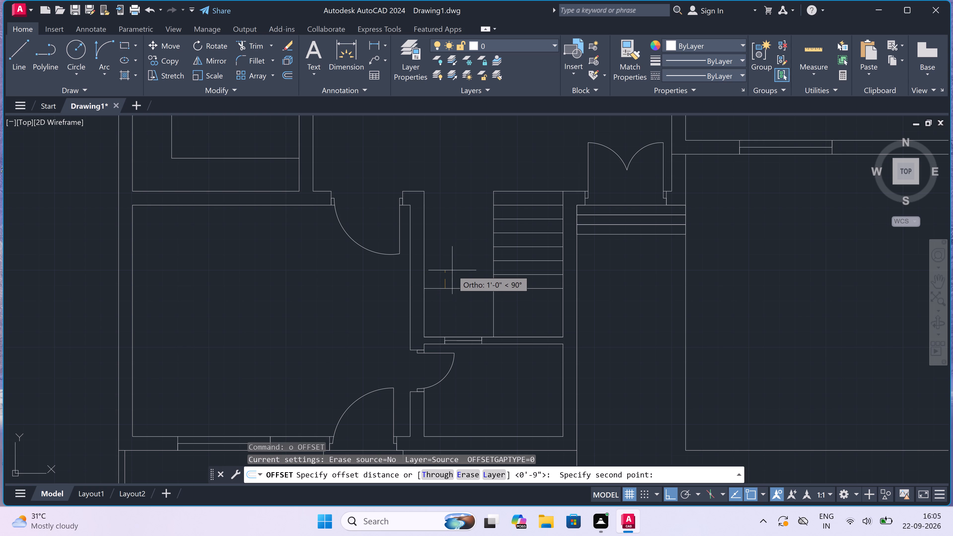
text(9")
key(space)
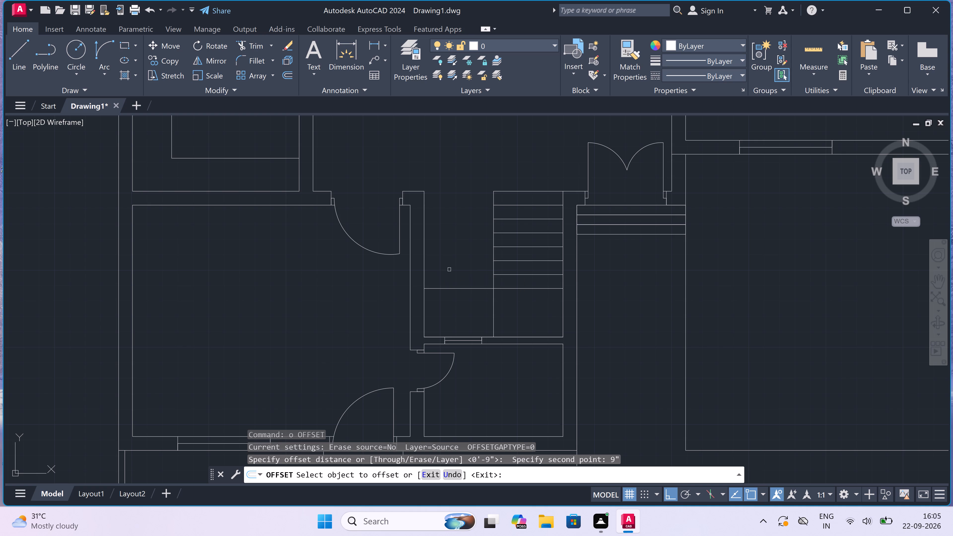
scroll(449, 269, down, 1)
scroll(447, 268, up, 1)
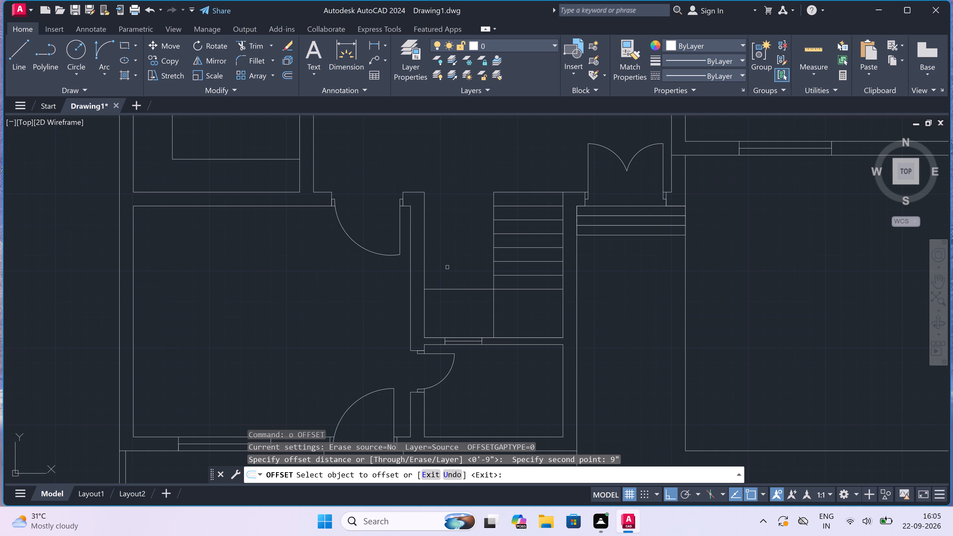
scroll(447, 266, down, 1)
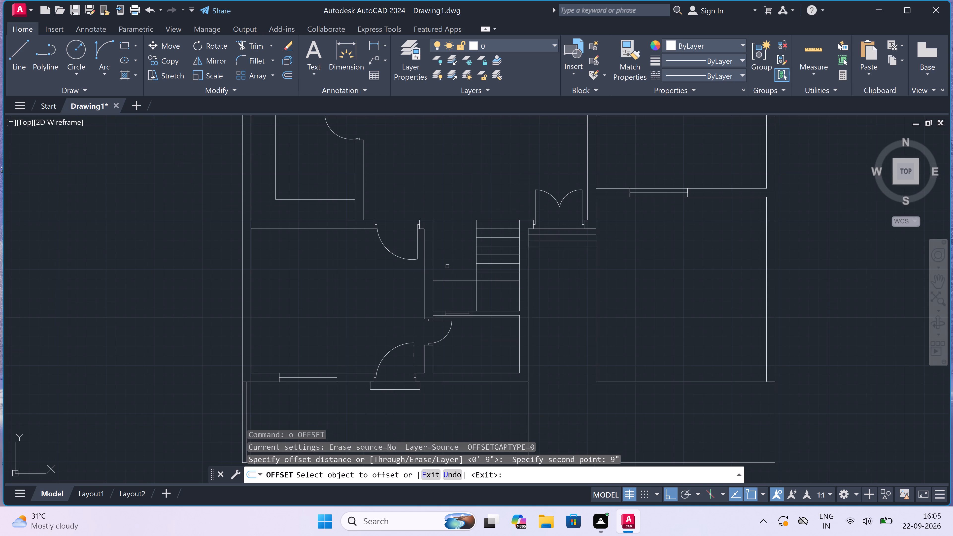
scroll(447, 265, up, 1)
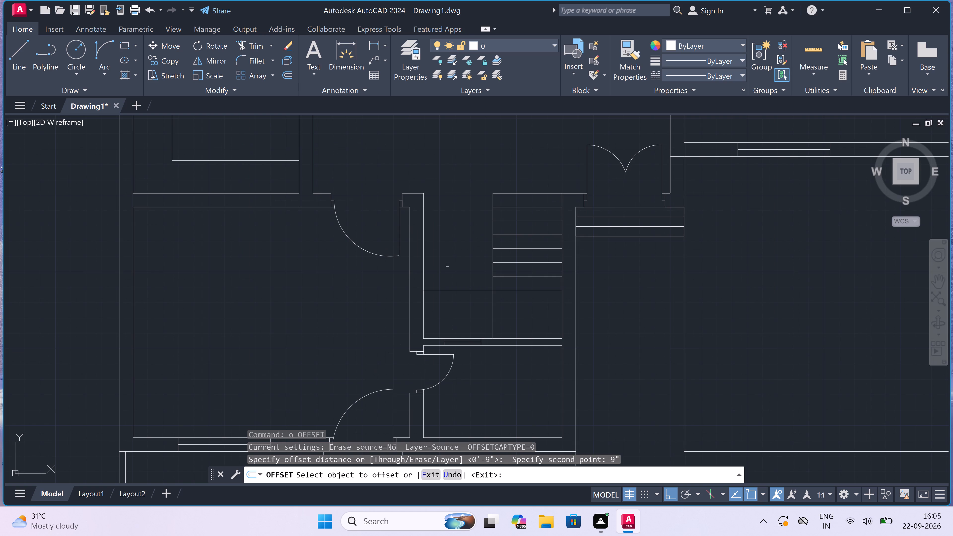
scroll(449, 263, down, 1)
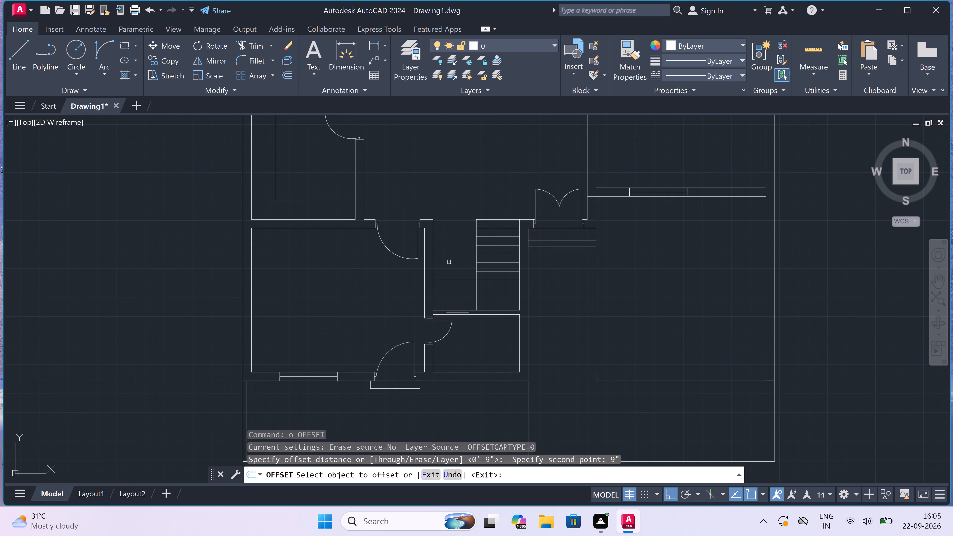
click(454, 280)
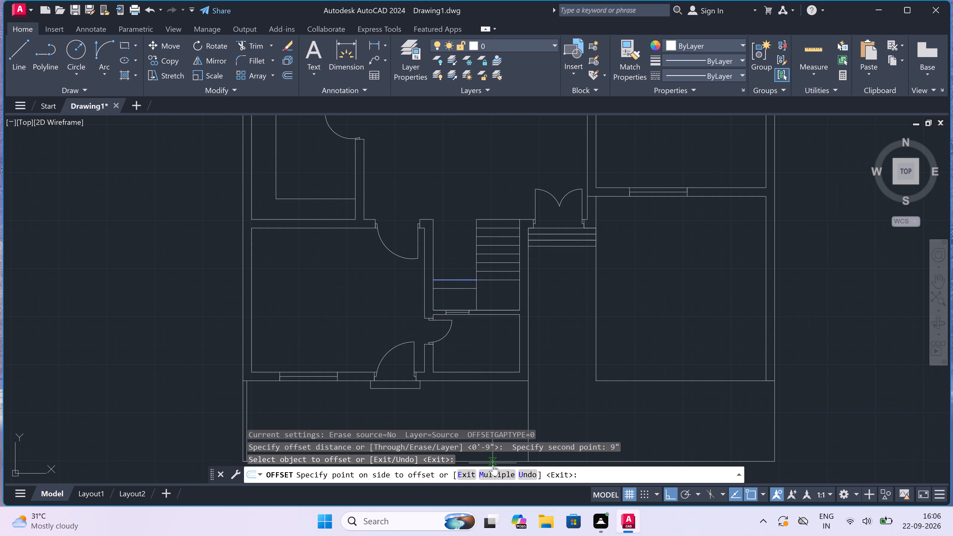
click(491, 474)
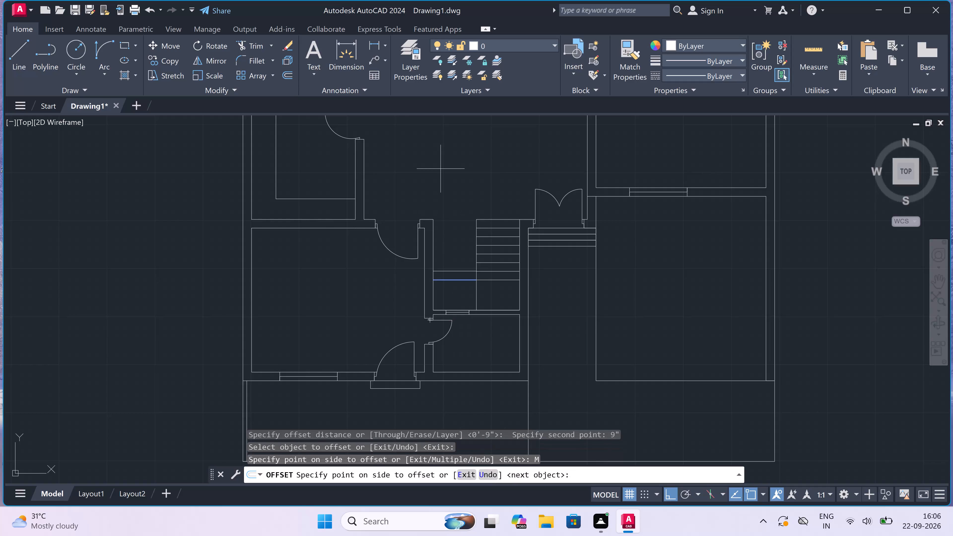
double_click(442, 167)
triple_click(443, 167)
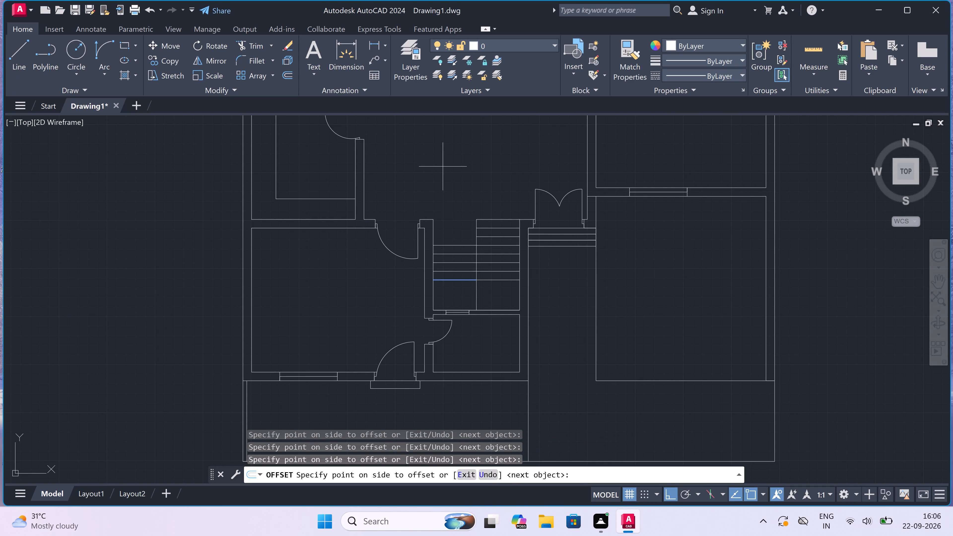
click(443, 167)
click(443, 167)
key(Escape)
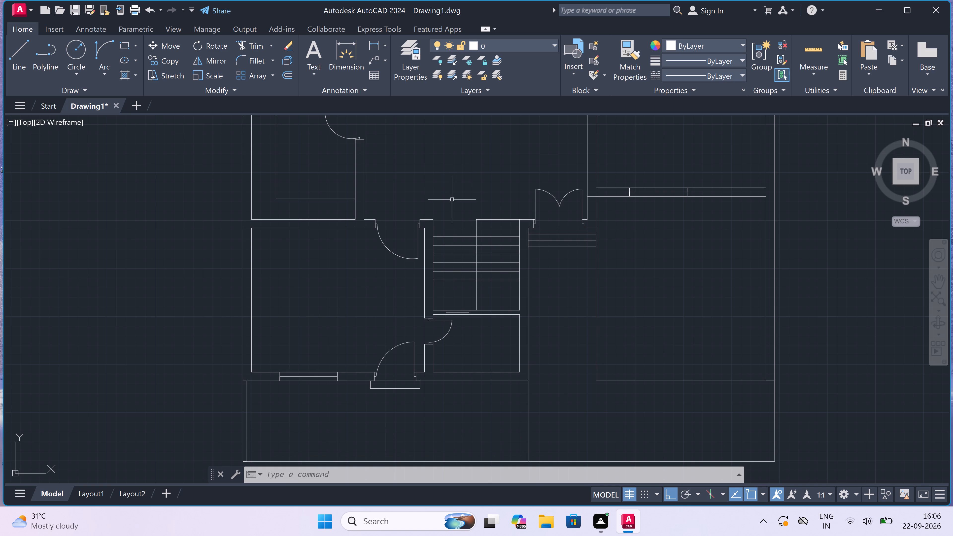
Draw the stair direction line: about 7'-4" south through the east flight, about 3'-10" west across the landing, then north up the west flight.
text(l)
key(space)
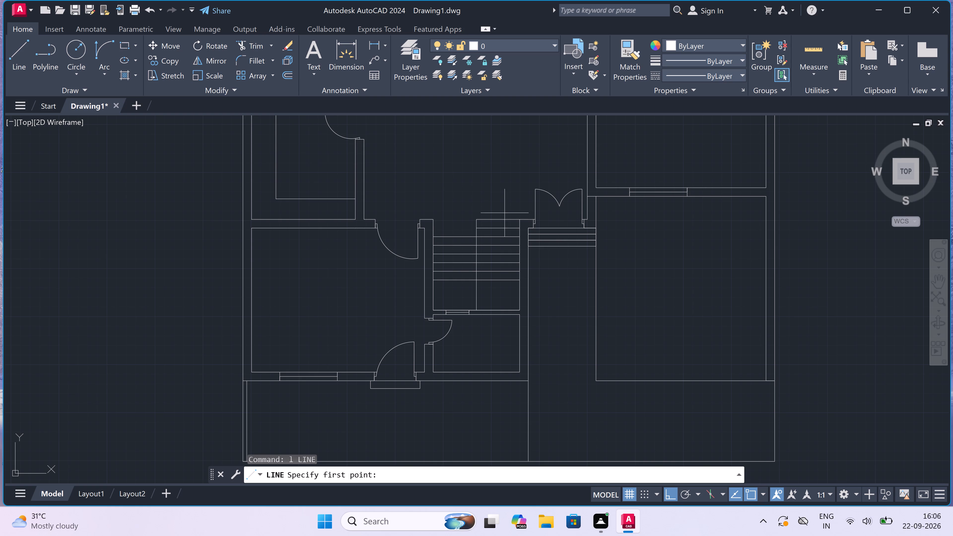
click(497, 210)
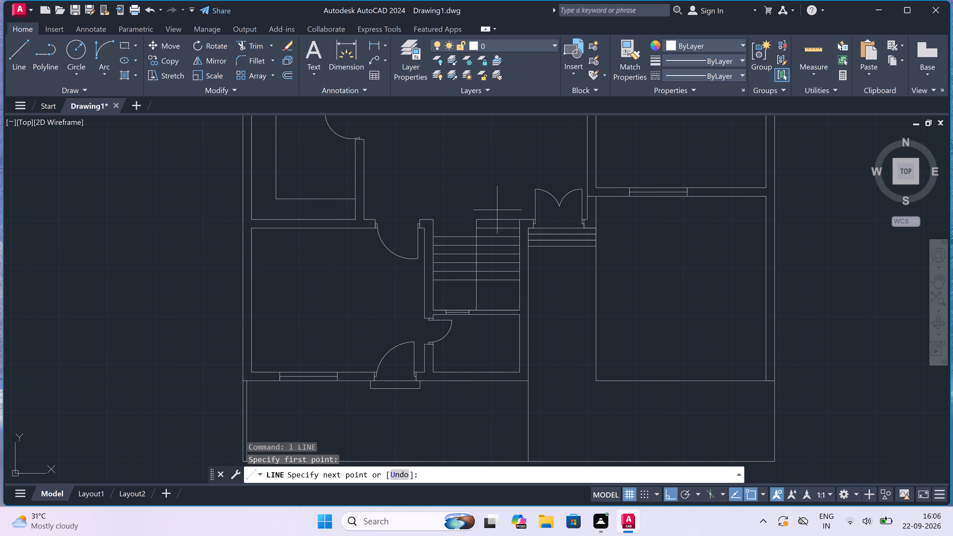
scroll(496, 294, up, 3)
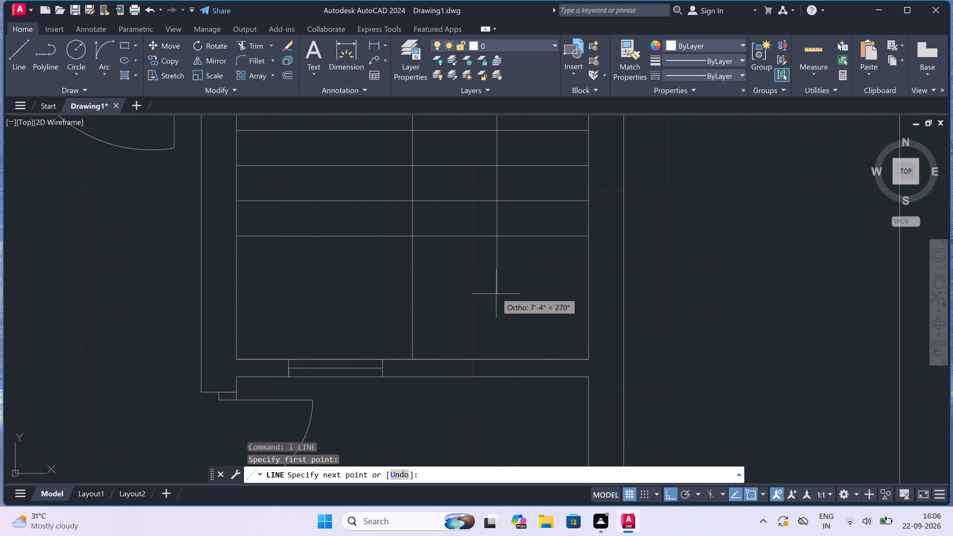
click(496, 293)
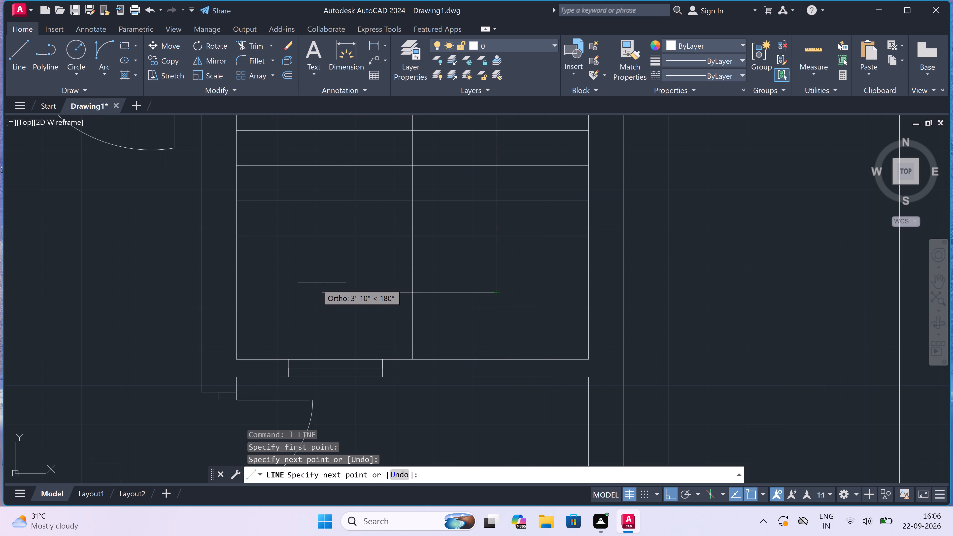
click(316, 284)
scroll(316, 283, down, 4)
scroll(303, 249, up, 2)
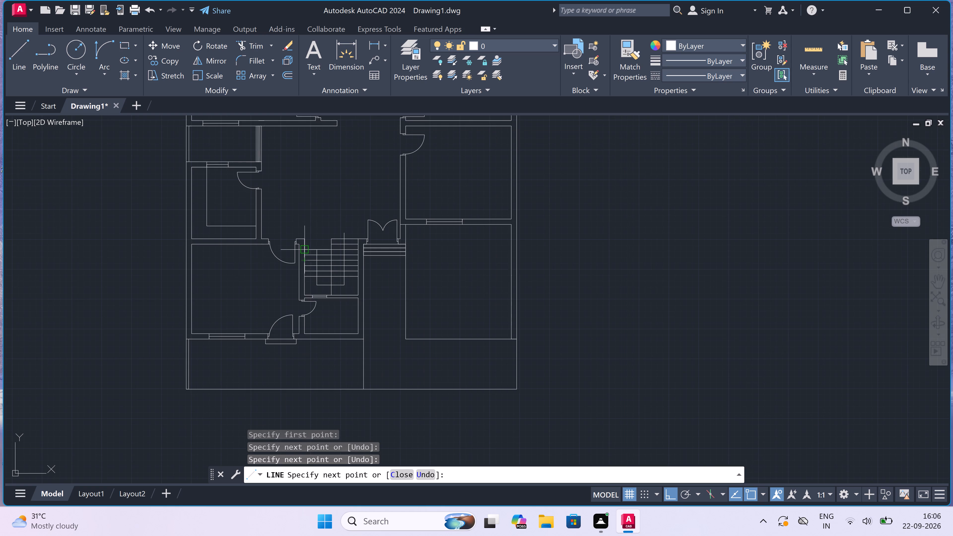
scroll(302, 249, up, 2)
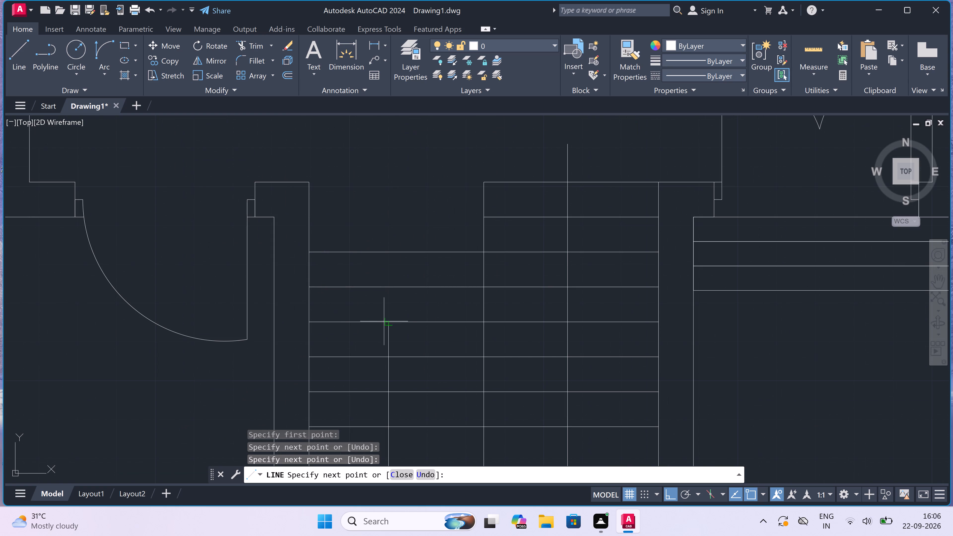
click(386, 319)
Add a triangular arrowhead one tread deep at the direction line's west-flight end, its open base corners on the tread line below.
key(F8)
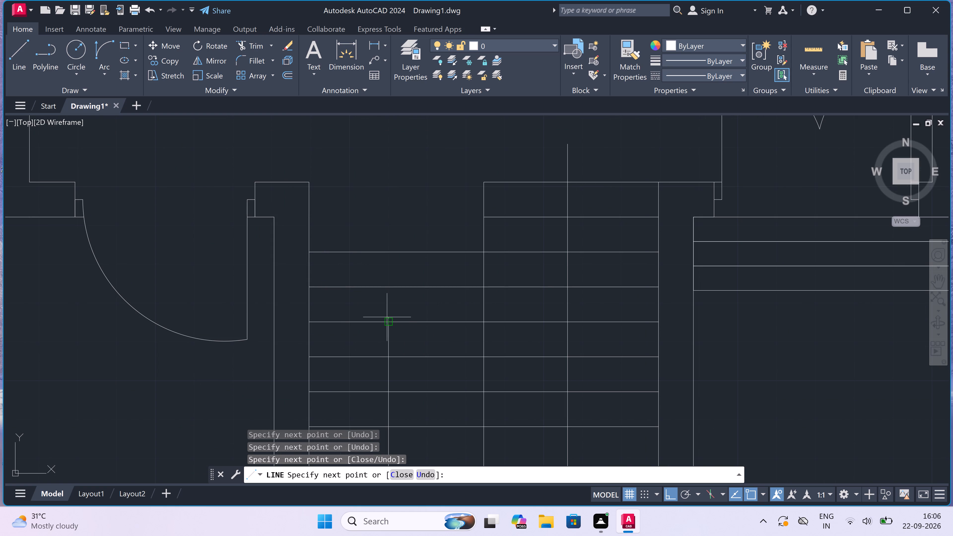
click(371, 356)
key(F8)
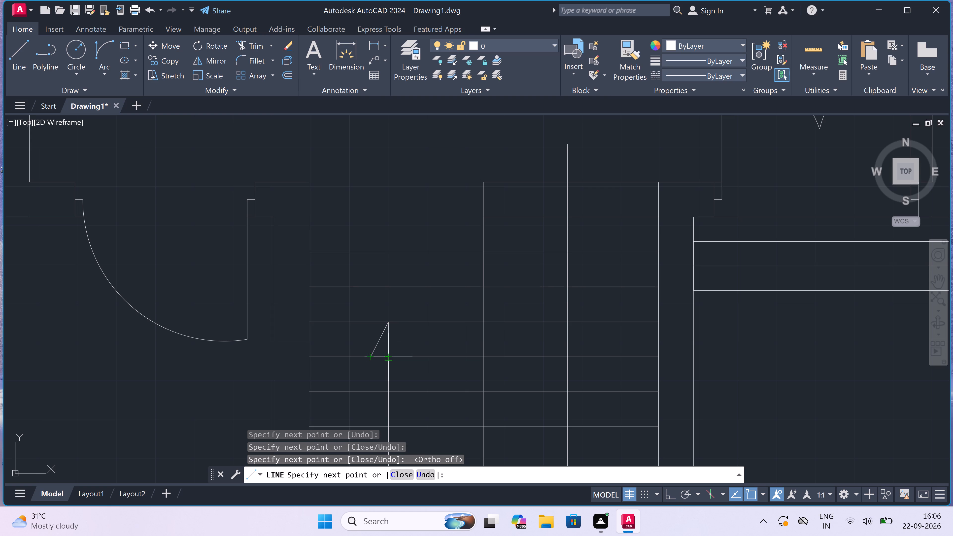
click(408, 352)
key(F8)
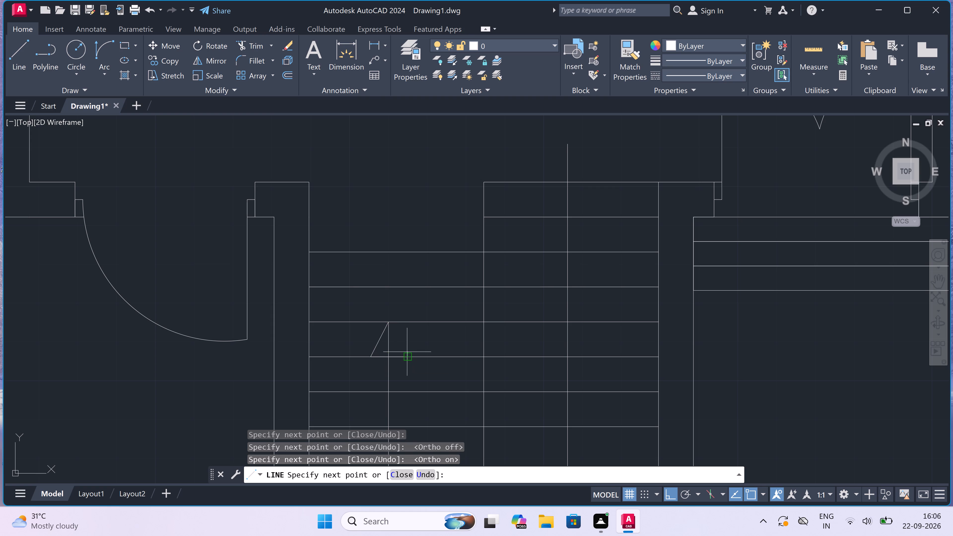
click(387, 318)
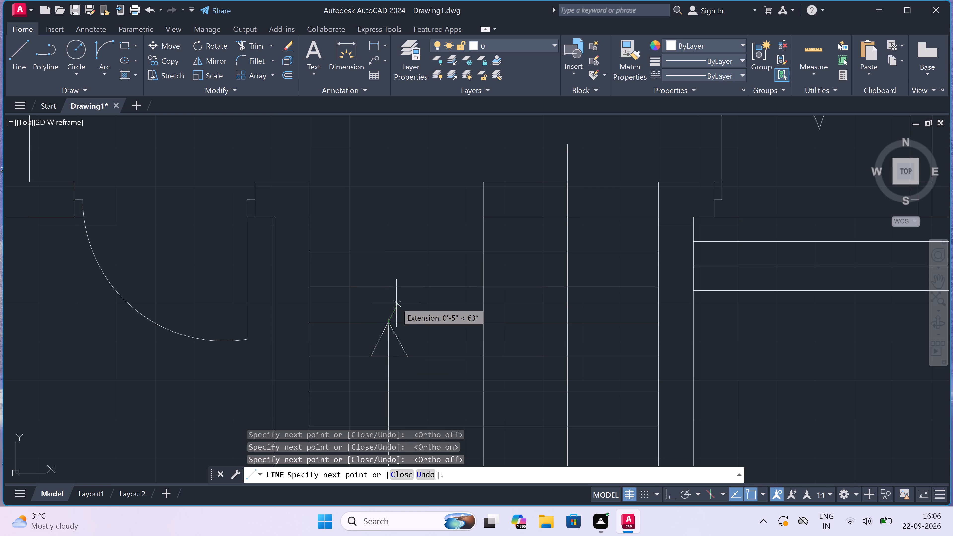
key(t)
key(r)
key(space)
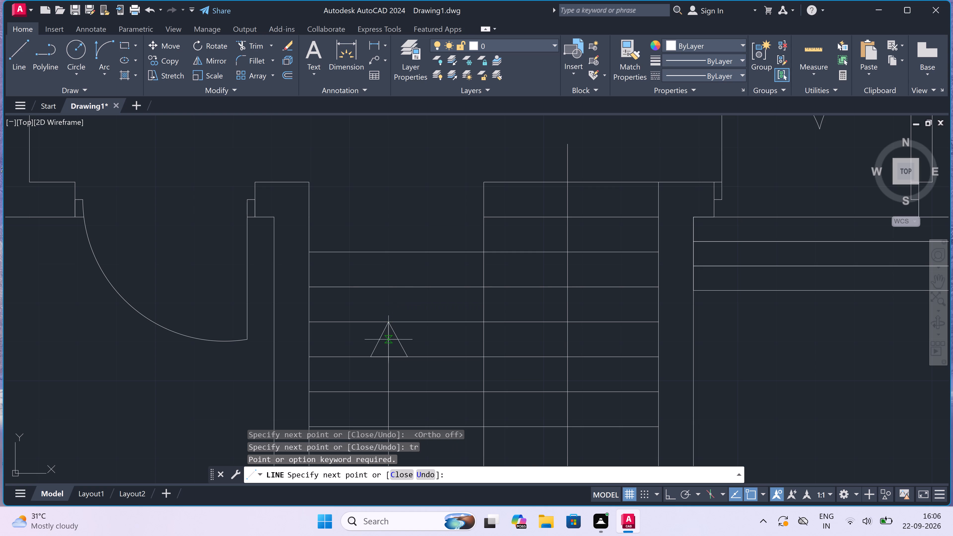
key(Escape)
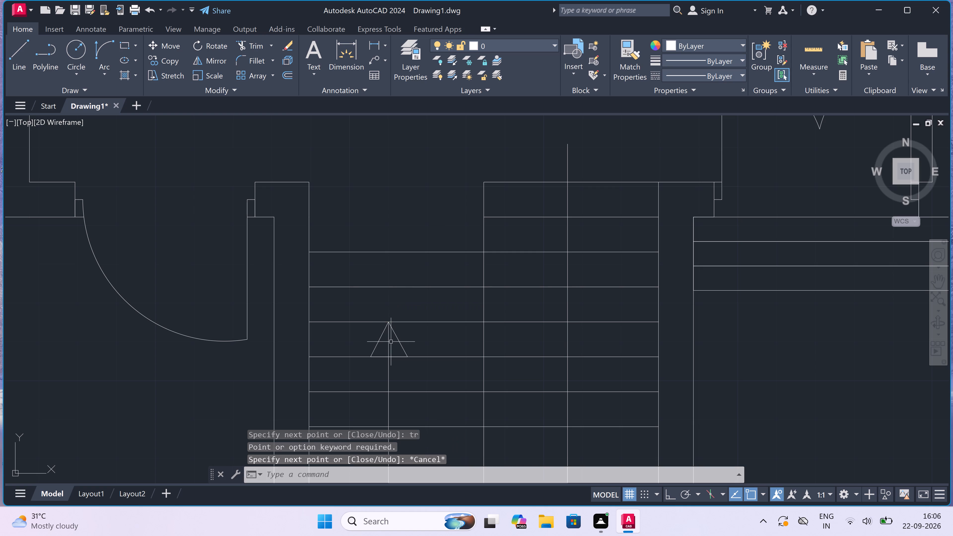
Trim the part of the direction line that lies inside the arrowhead.
text(tr)
key(space)
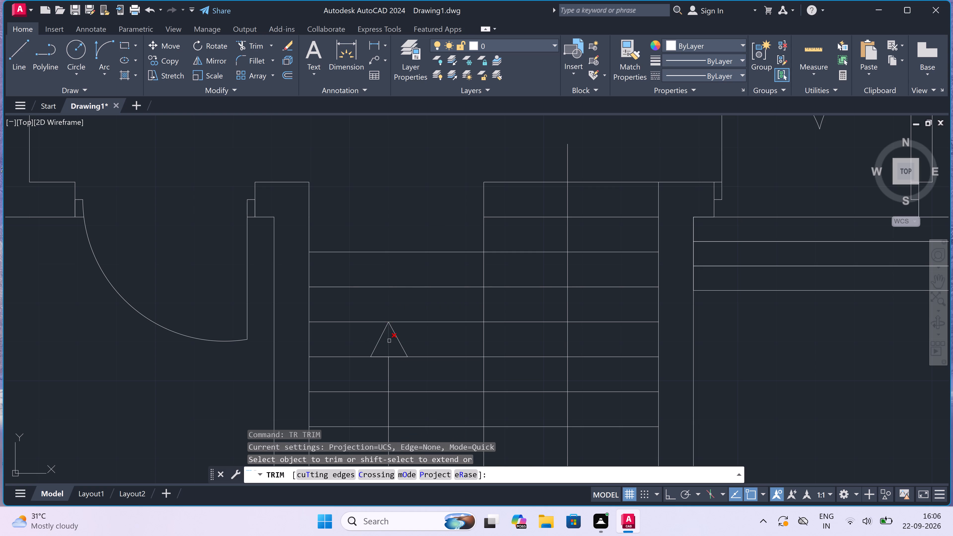
click(389, 341)
key(Escape)
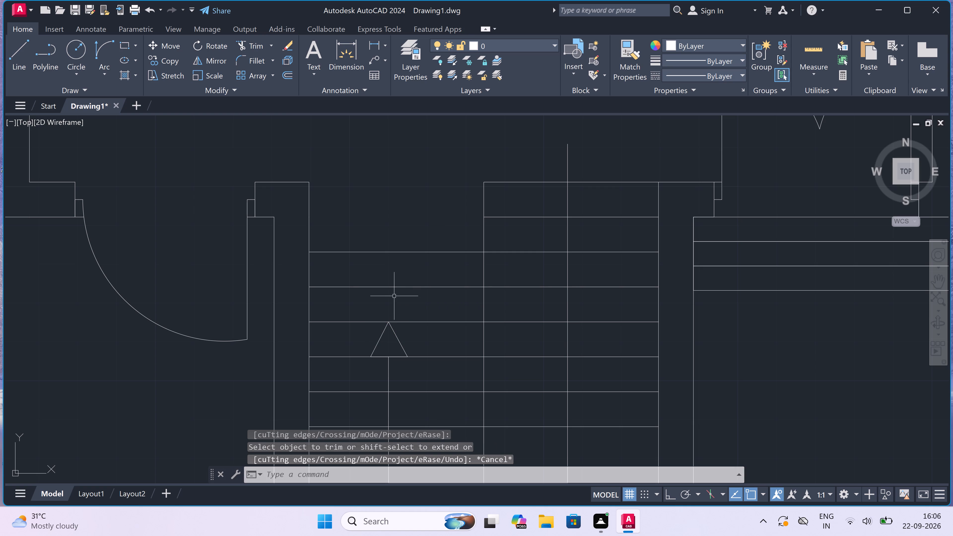
Start a multiline text label reading "O.T.S" inside the small space at the plan's northwest corner.
scroll(406, 244, down, 5)
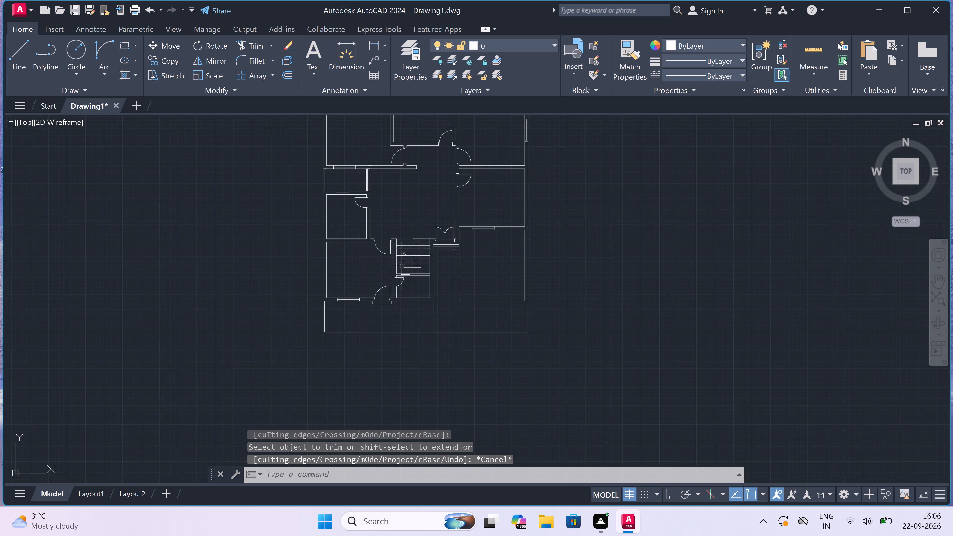
scroll(402, 267, up, 3)
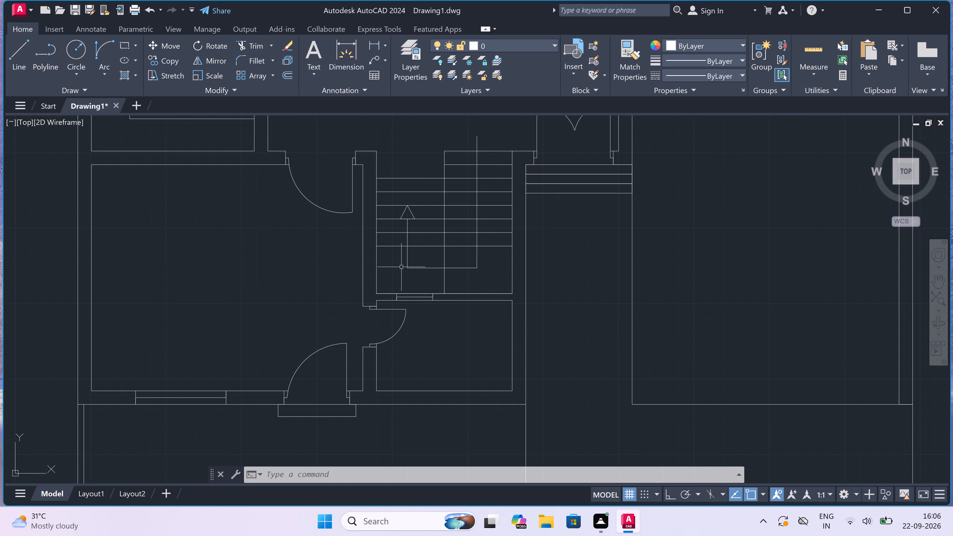
scroll(393, 243, down, 4)
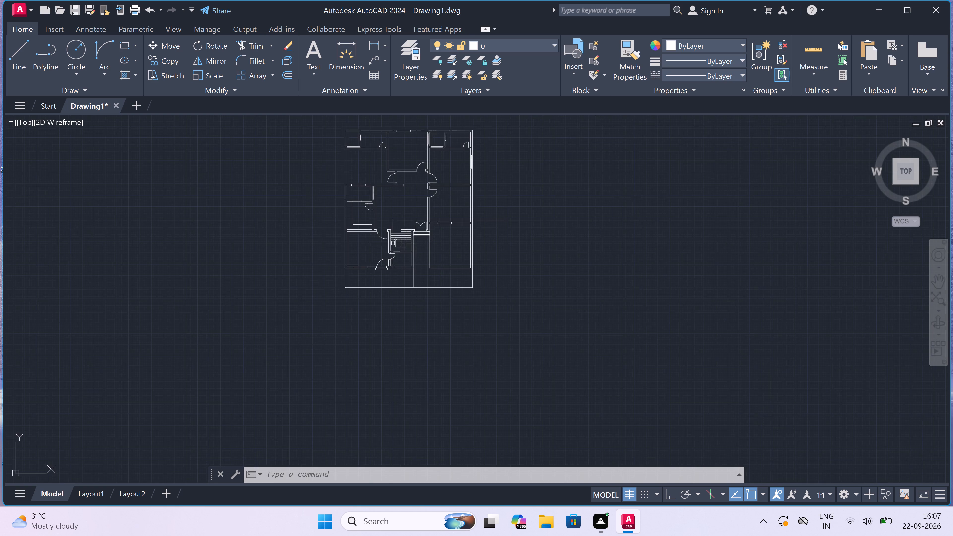
scroll(393, 243, down, 2)
scroll(376, 211, up, 3)
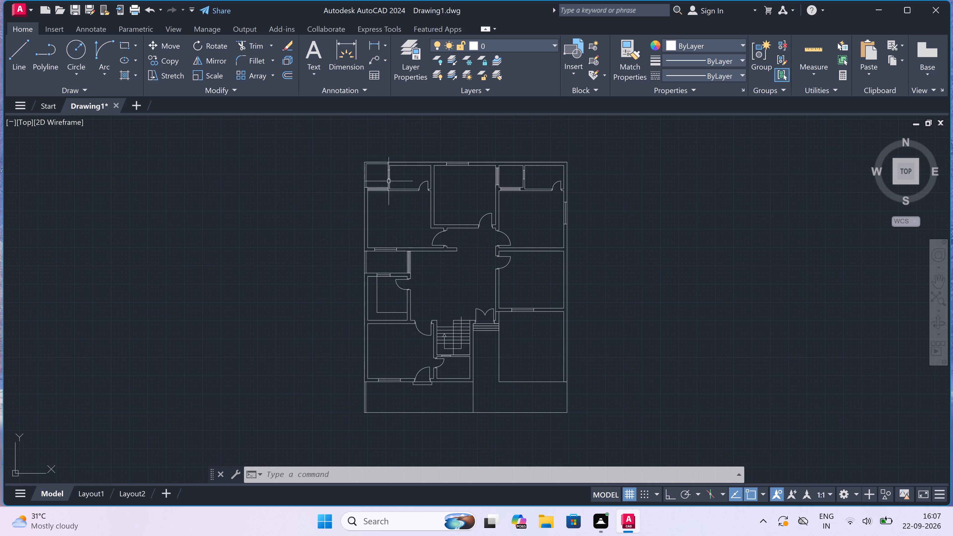
scroll(408, 152, up, 3)
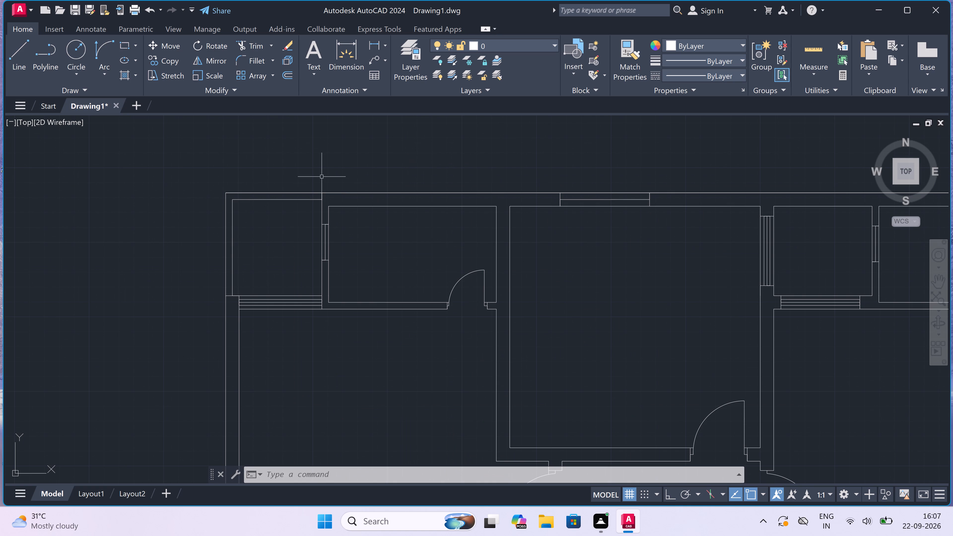
scroll(226, 228, up, 2)
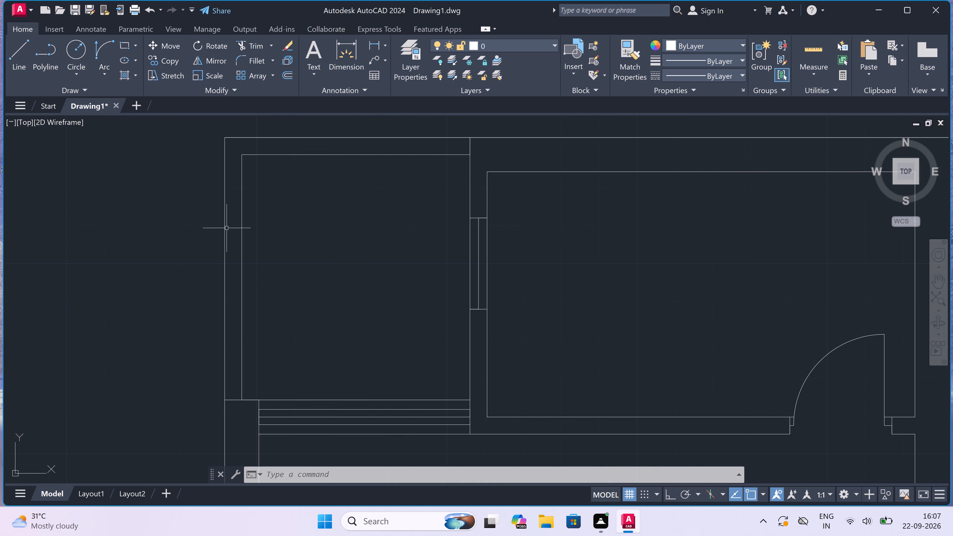
text(mt)
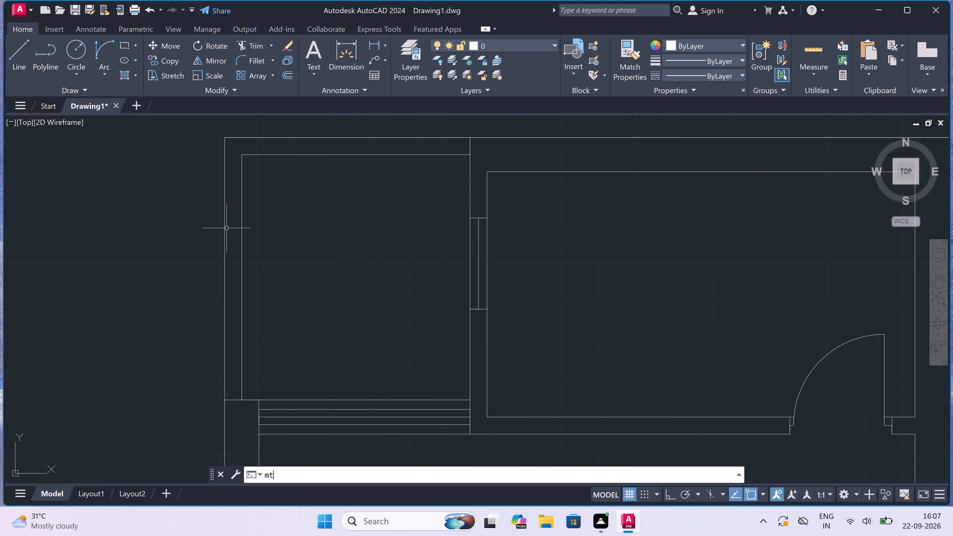
key(space)
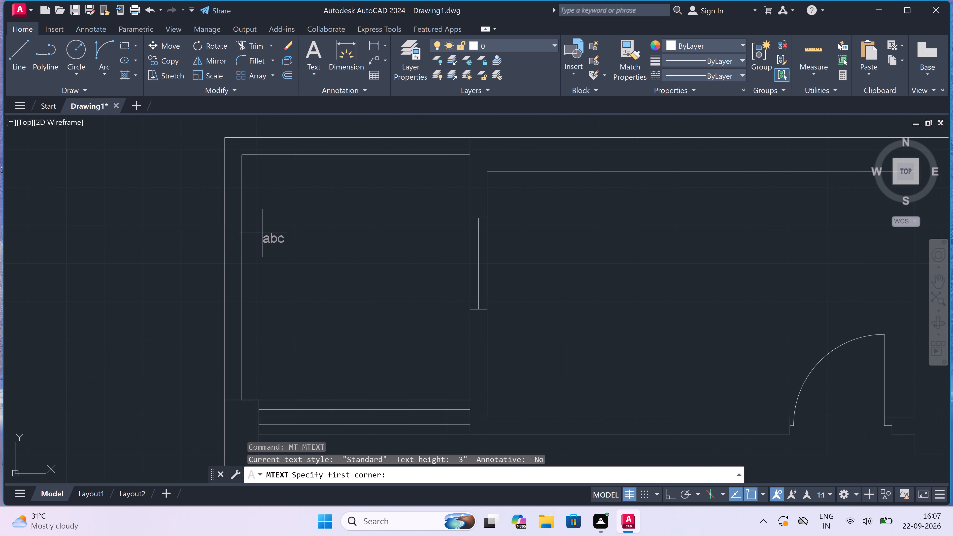
drag(290, 245, 299, 247)
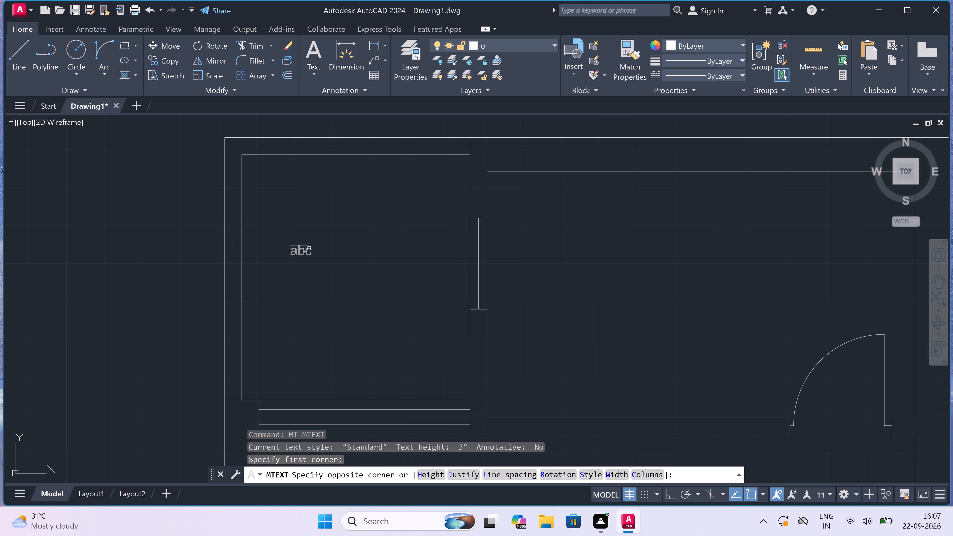
click(546, 266)
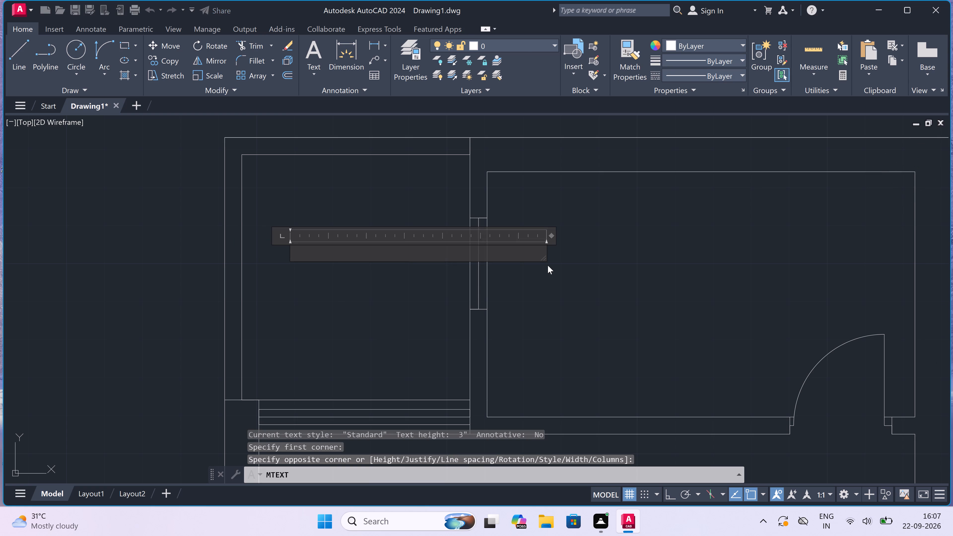
key(o)
text(.t)
key(period)
key(s)
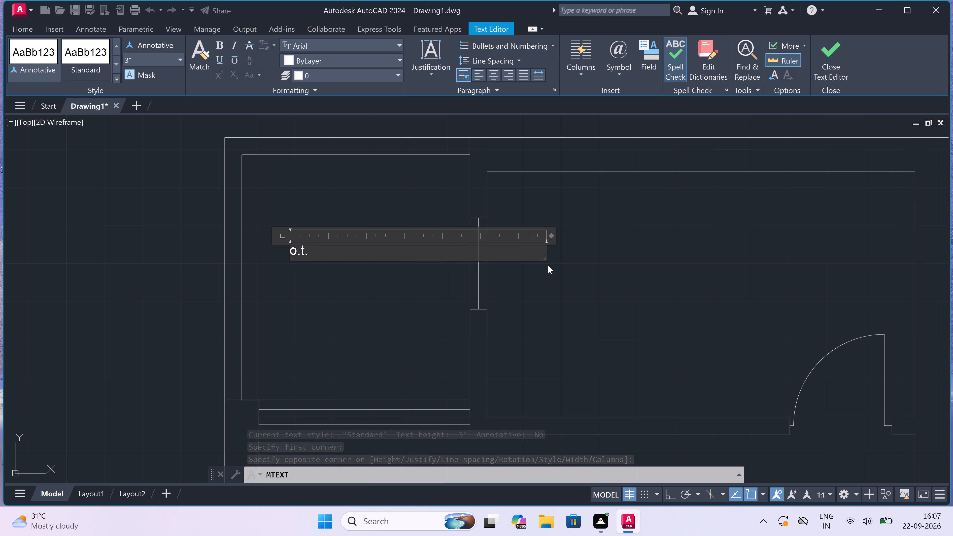
key(BackSpace)
key(BackSpace)
key(BackSpace)
key(BackSpace)
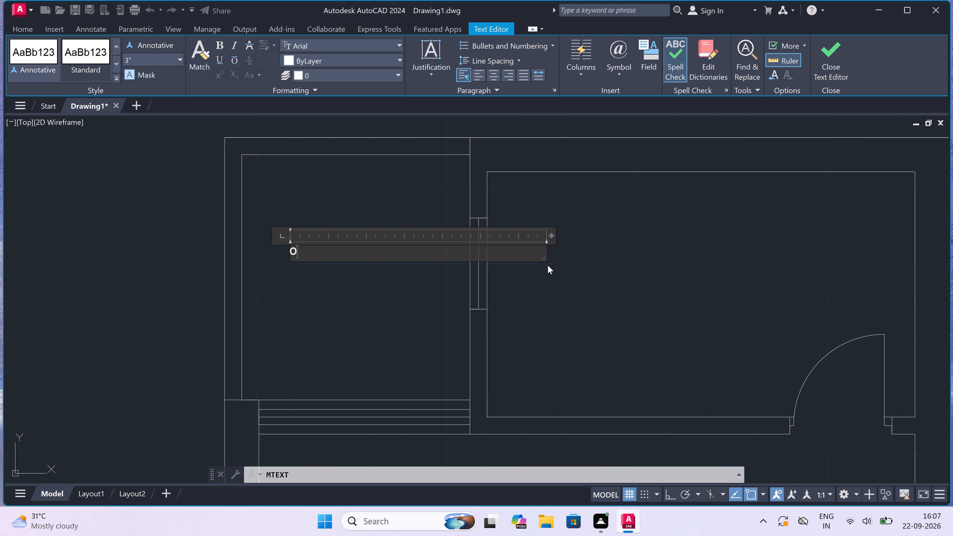
key(BackSpace)
key(BackSpace)
key(o)
key(period)
key(t)
key(period)
key(s)
Add the size 5'4.5"X5'0" as a second line of the O.T.S label and finish the text.
key(Return)
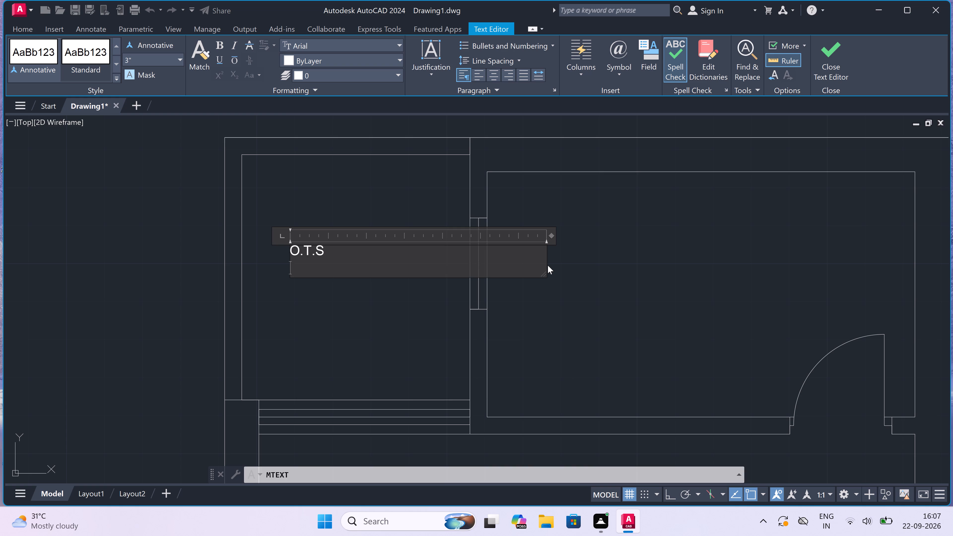
scroll(490, 281, down, 1)
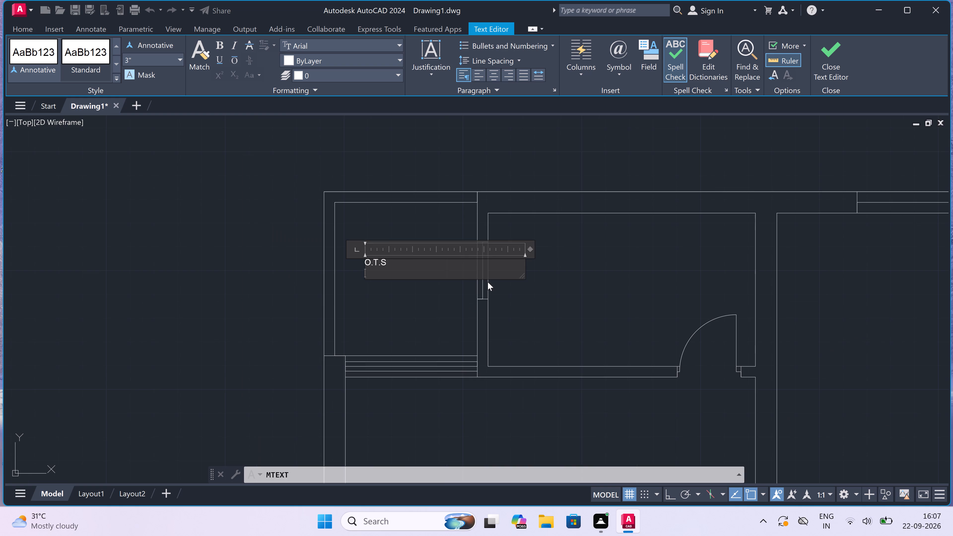
scroll(461, 294, up, 1)
scroll(461, 294, down, 1)
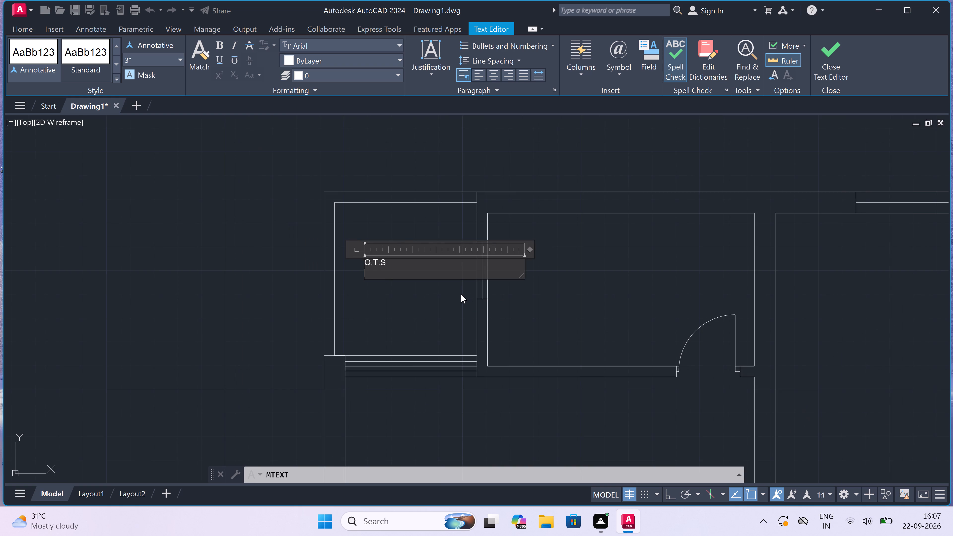
scroll(461, 294, up, 1)
scroll(461, 294, down, 1)
scroll(461, 294, up, 1)
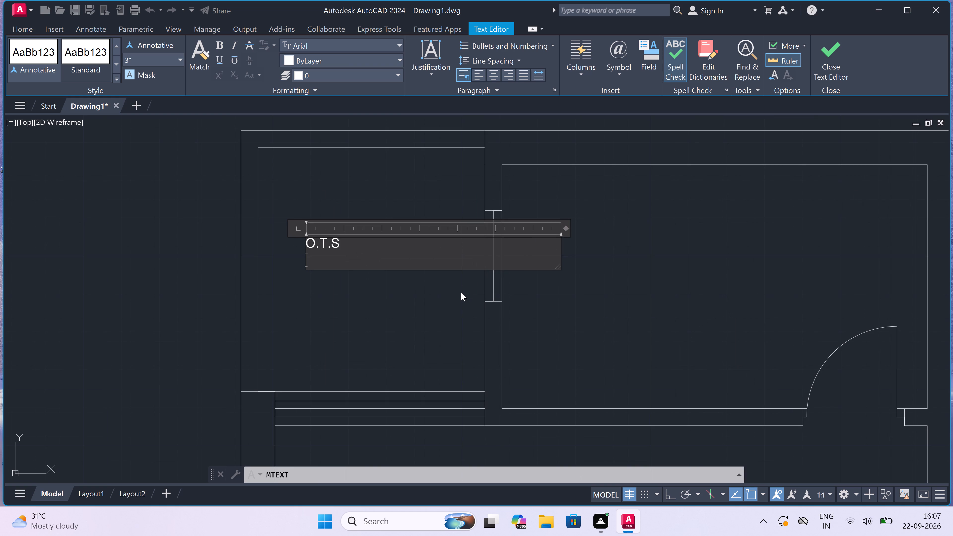
scroll(461, 291, down, 1)
scroll(461, 291, up, 1)
scroll(461, 291, down, 1)
scroll(461, 291, up, 1)
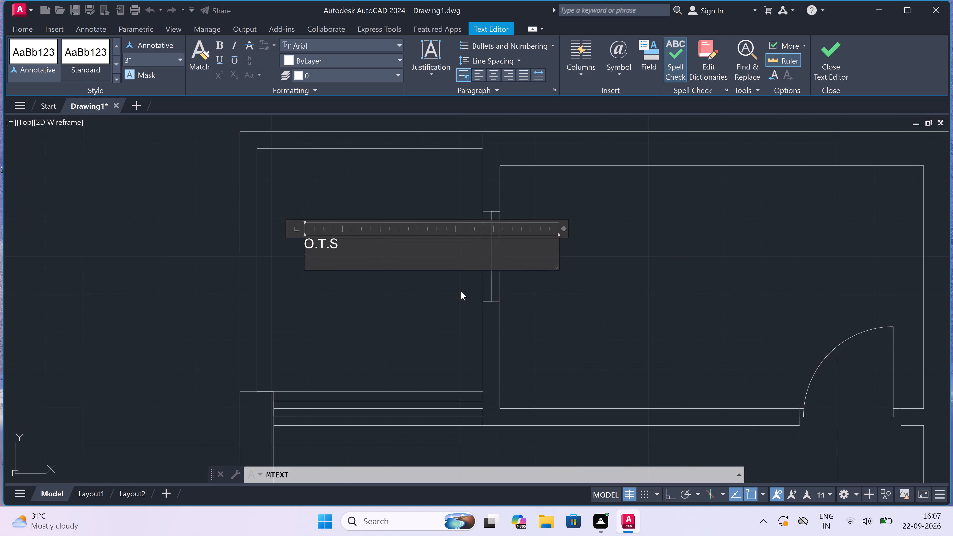
scroll(461, 291, down, 1)
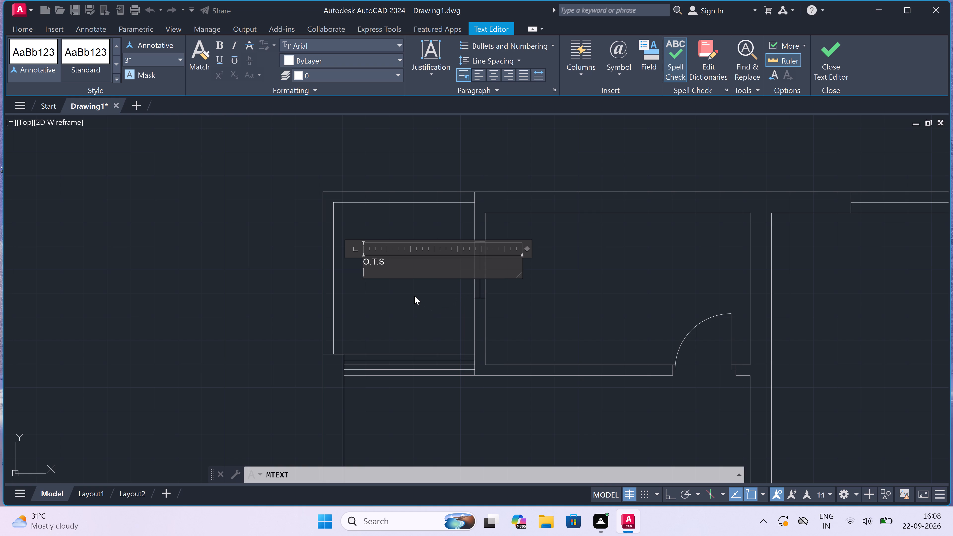
key(5)
key(apostrophe)
text(4.5")
text(X5'0")
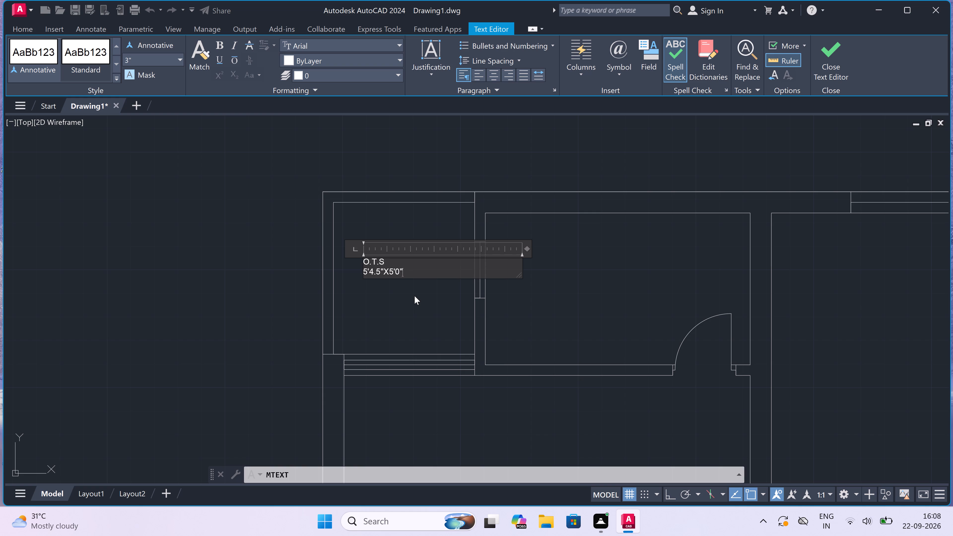
click(415, 297)
Start a multiline text label reading "TOILET" in the room directly east of the O.T.S space.
scroll(416, 294, down, 3)
scroll(479, 291, up, 3)
key(space)
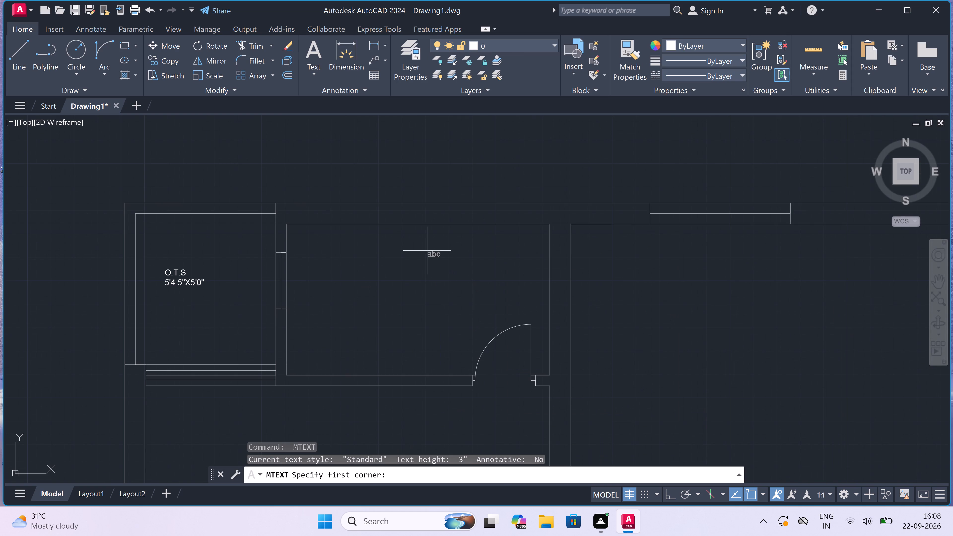
click(419, 251)
click(648, 283)
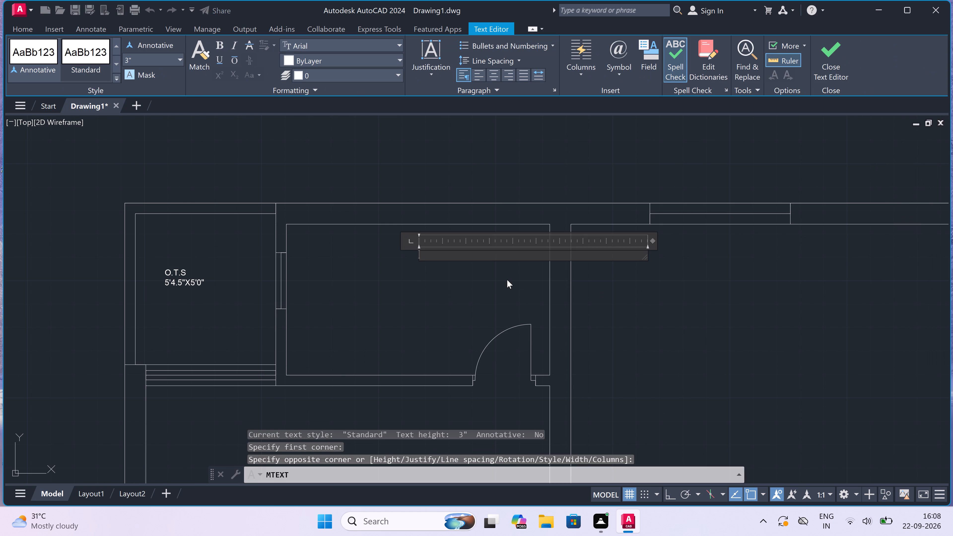
text(YOIL)
text(ET)
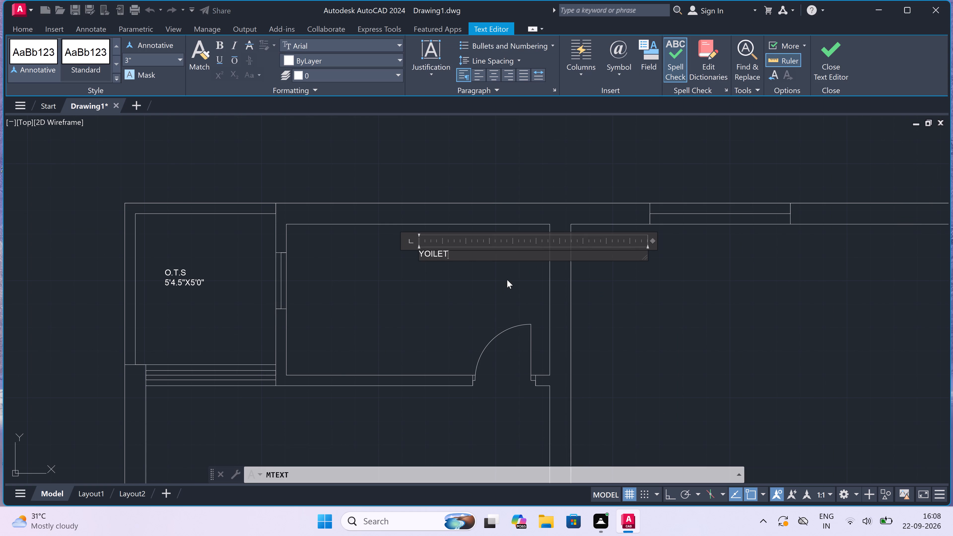
key(BackSpace)
key(BackSpace)
key(BackSpace)
key(BackSpace)
key(BackSpace)
key(BackSpace)
key(t)
text(OIL)
text(ET)
Add the size 9'4.5"X5'0" as a second line of the TOILET label and finish the text.
key(Return)
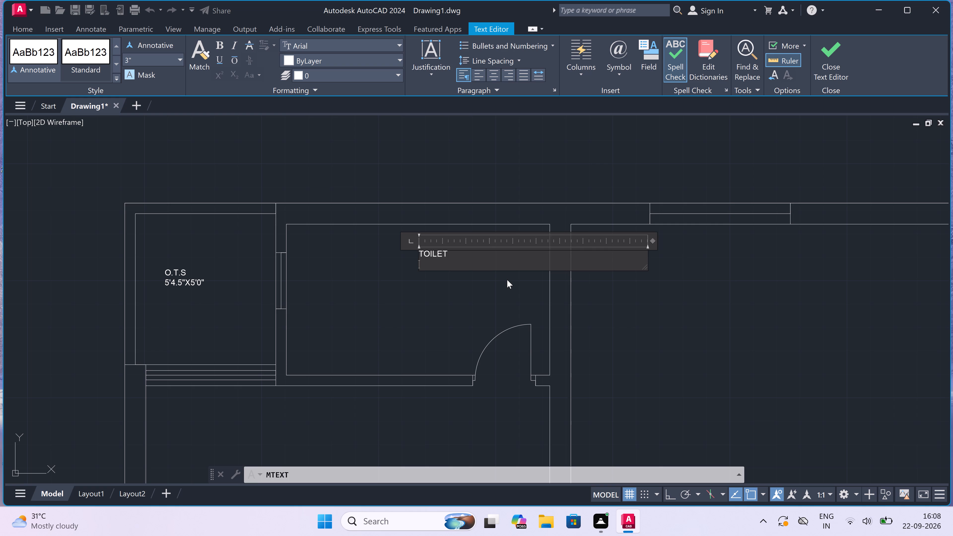
text(9')
key(4)
text(.5)
key(shift+quotedbl)
key(x)
text(5'0)
key(shift+quotedbl)
click(378, 318)
Start a multiline text label reading "BEDROOM" near the south wall of the central north room, west of its door.
scroll(394, 290, down, 4)
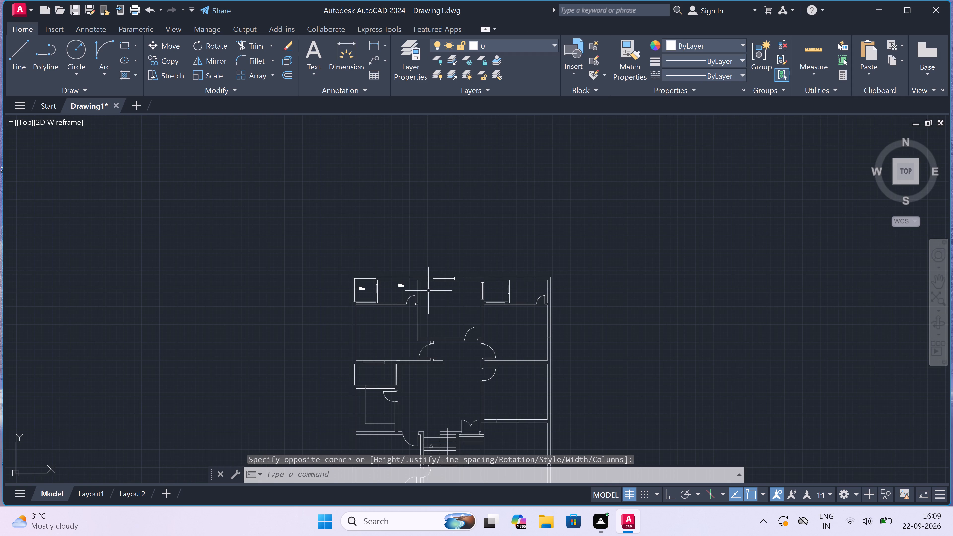
scroll(429, 291, up, 2)
key(space)
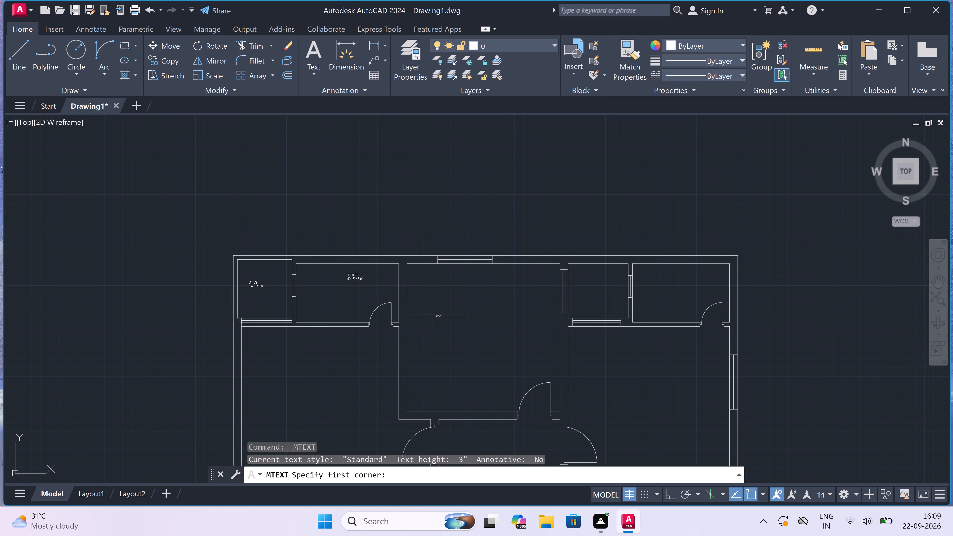
scroll(437, 399, up, 2)
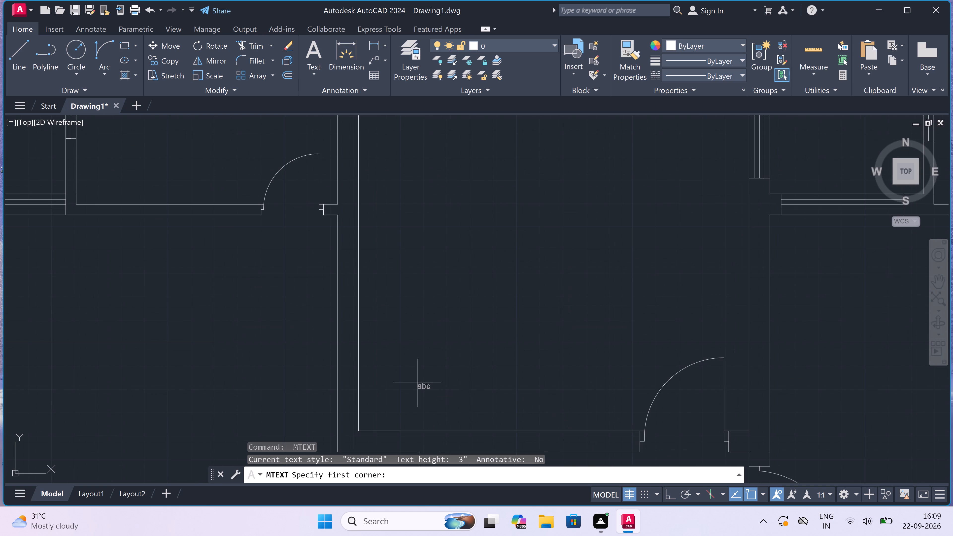
click(414, 381)
click(627, 391)
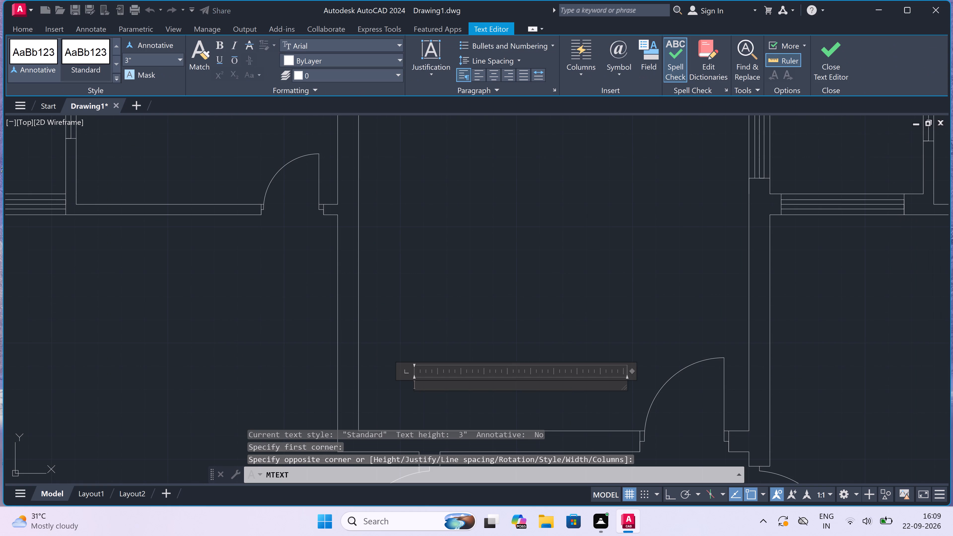
text(BEDR)
text(OOM)
key(Return)
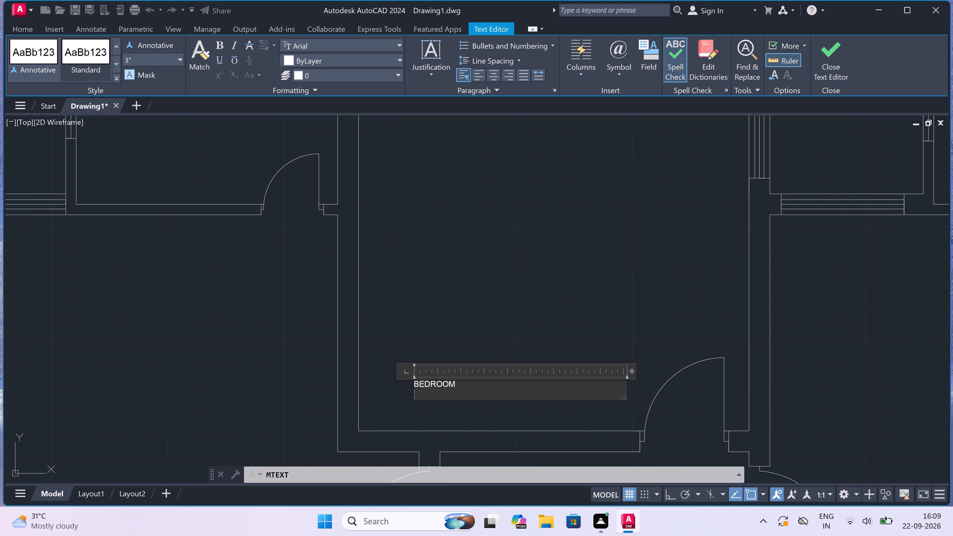
Add the size 14'0"X13'6" as a second line of the BEDROOM label and finish the text.
scroll(432, 403, up, 1)
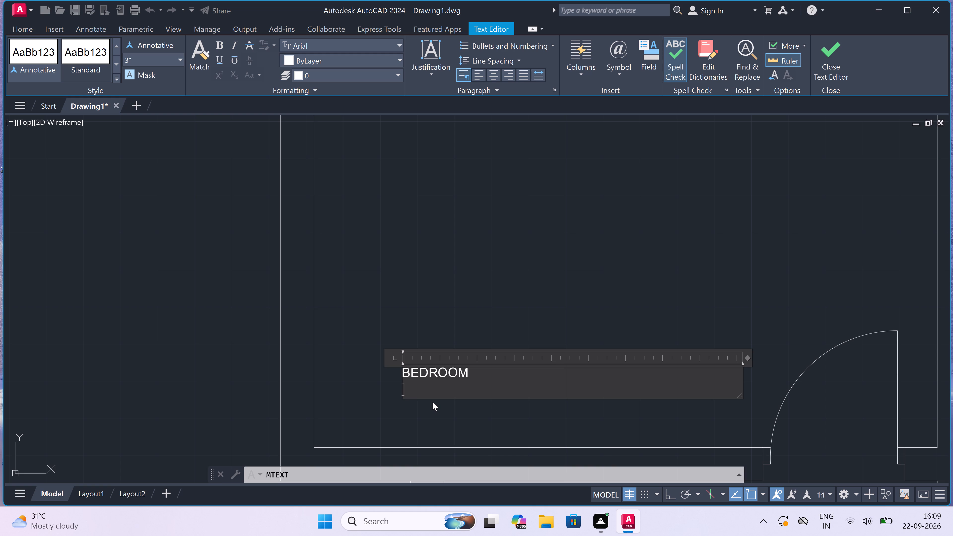
key(1)
key(4)
key(apostrophe)
key(0)
key(shift+quotedbl)
key(x)
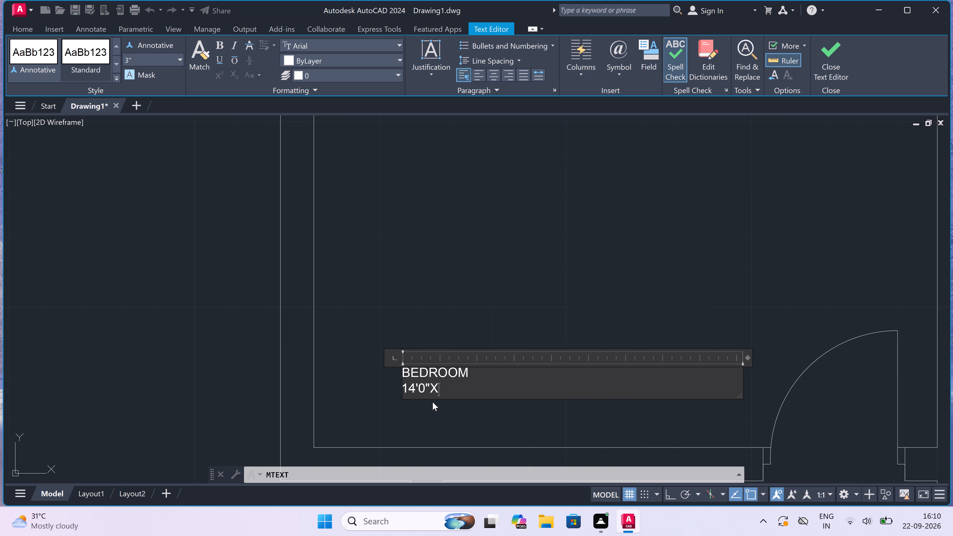
text(13)
text('6)
key(shift+quotedbl)
click(417, 303)
Draw a line 4.5" north from the inner northwest corner of the small space east of the bedroom, continuing horizontally to its east edge.
scroll(417, 304, down, 6)
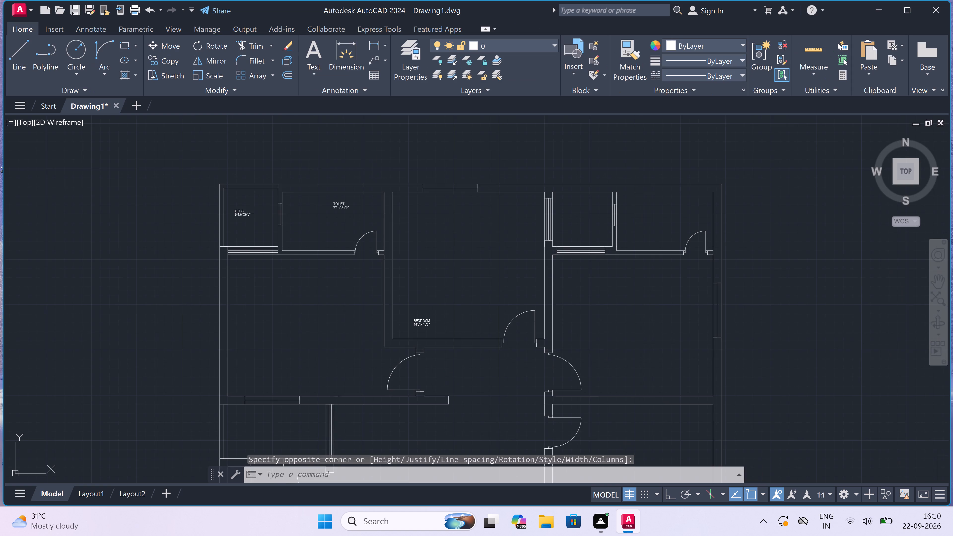
scroll(466, 276, up, 5)
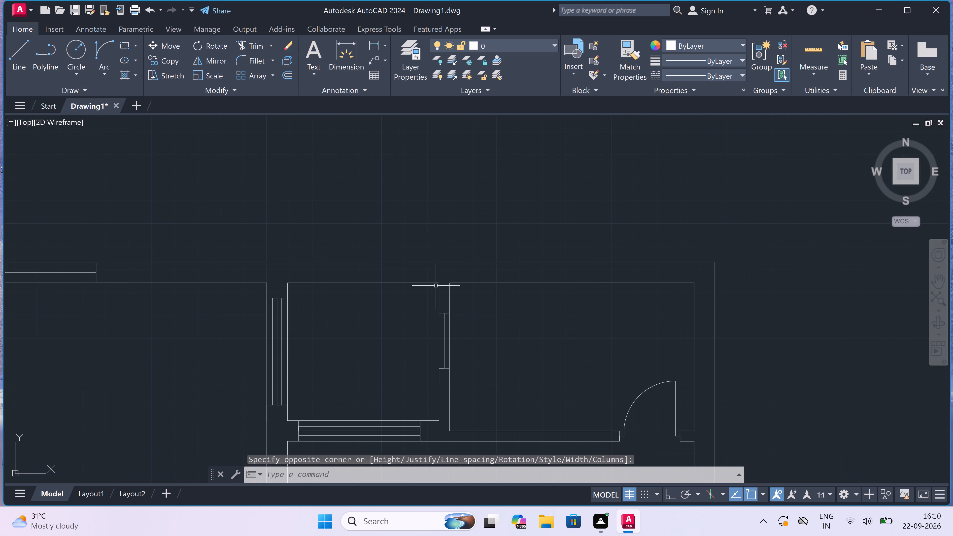
scroll(429, 290, down, 2)
scroll(415, 299, up, 3)
scroll(415, 299, down, 4)
scroll(392, 323, up, 1)
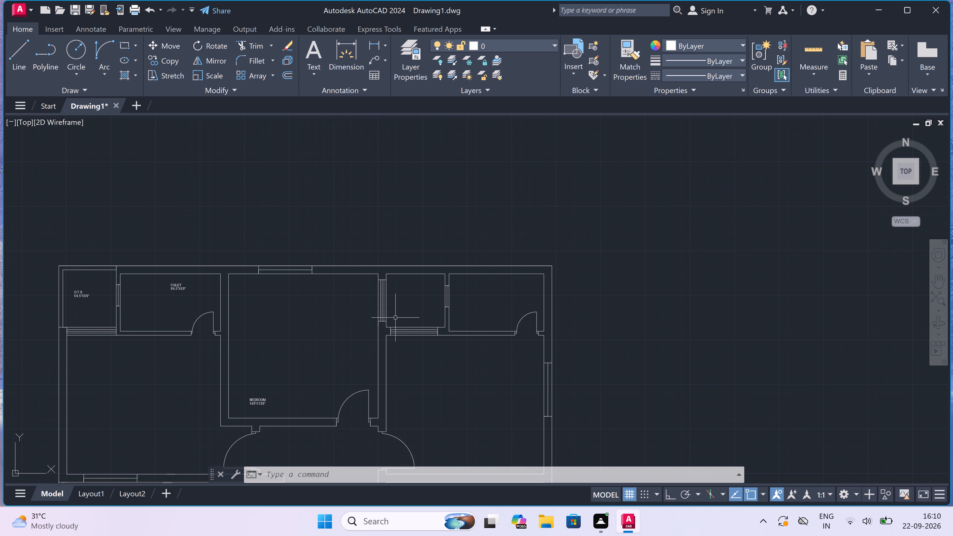
scroll(411, 274, up, 3)
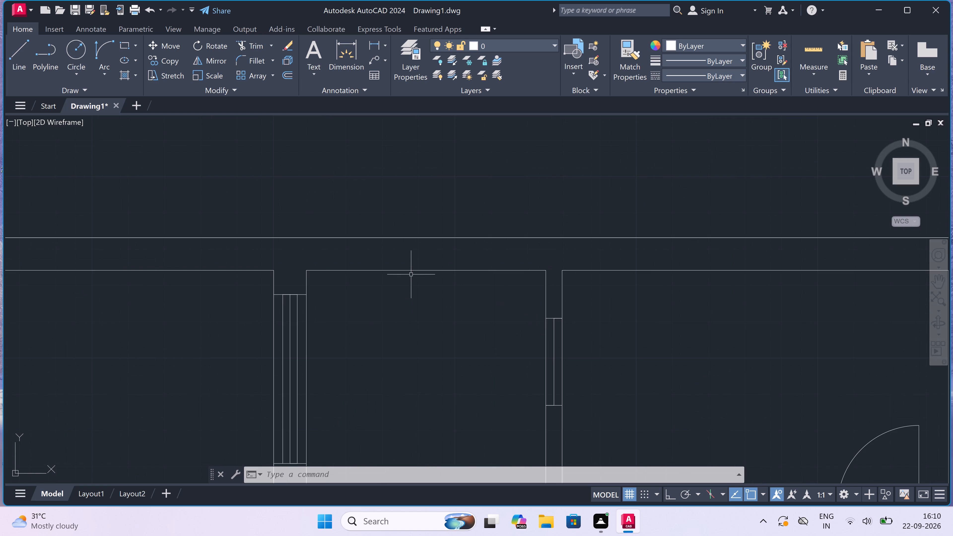
key(space)
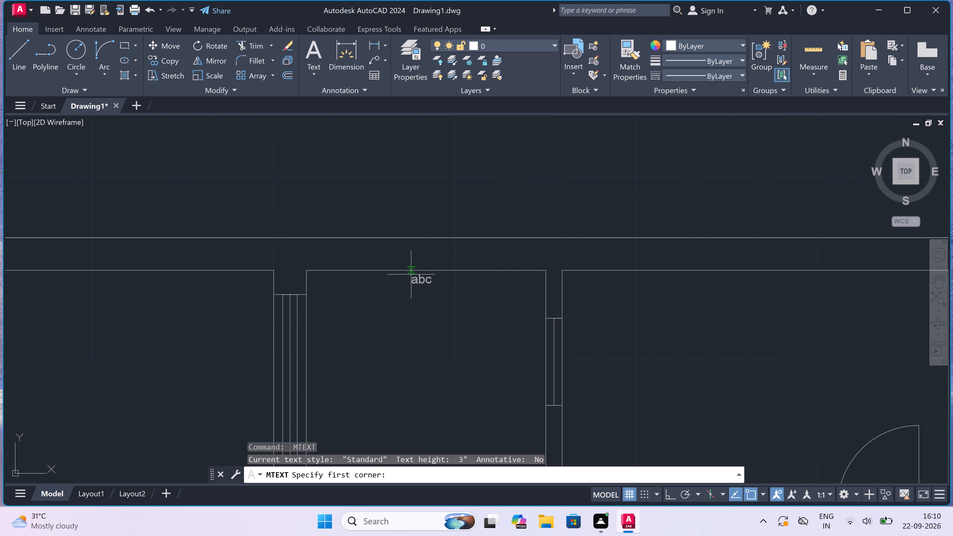
key(Escape)
text(L)
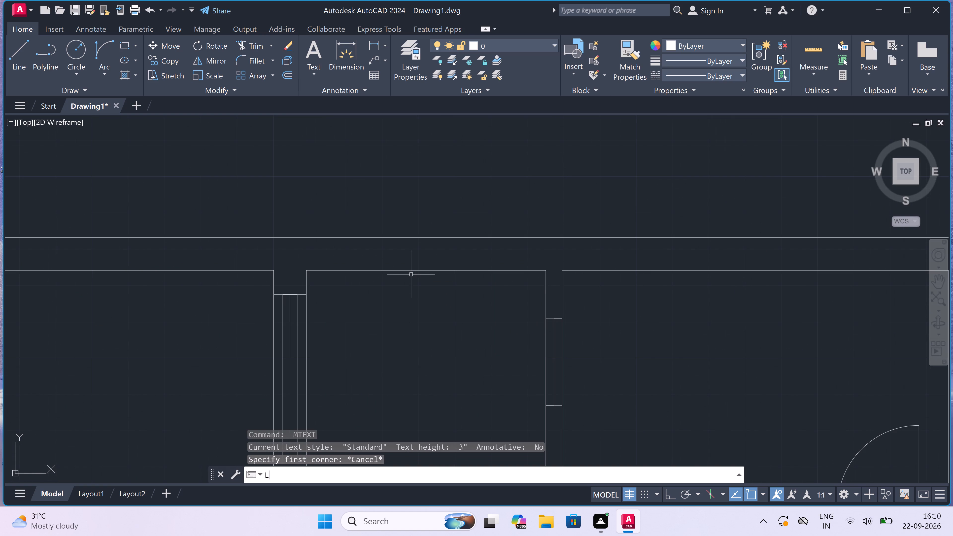
key(space)
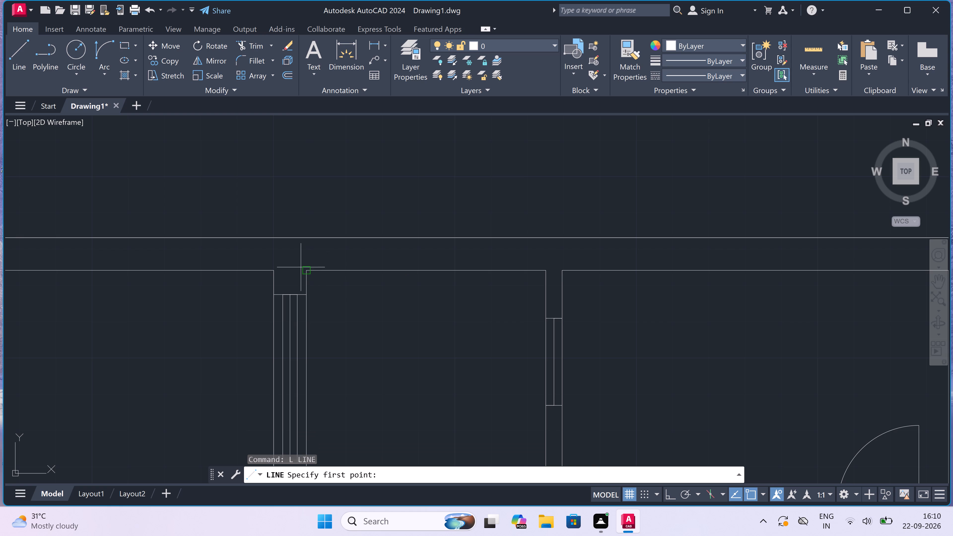
click(303, 270)
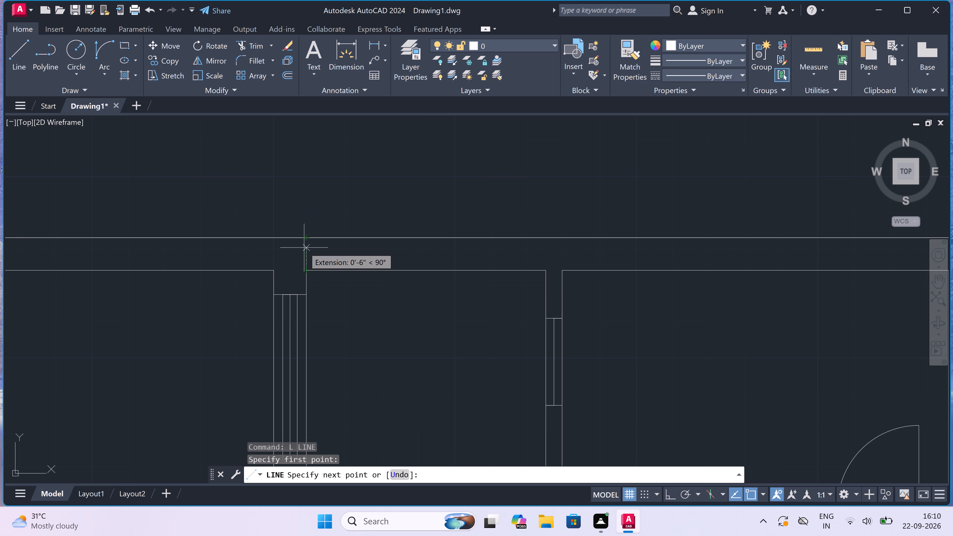
text(4.5")
key(space)
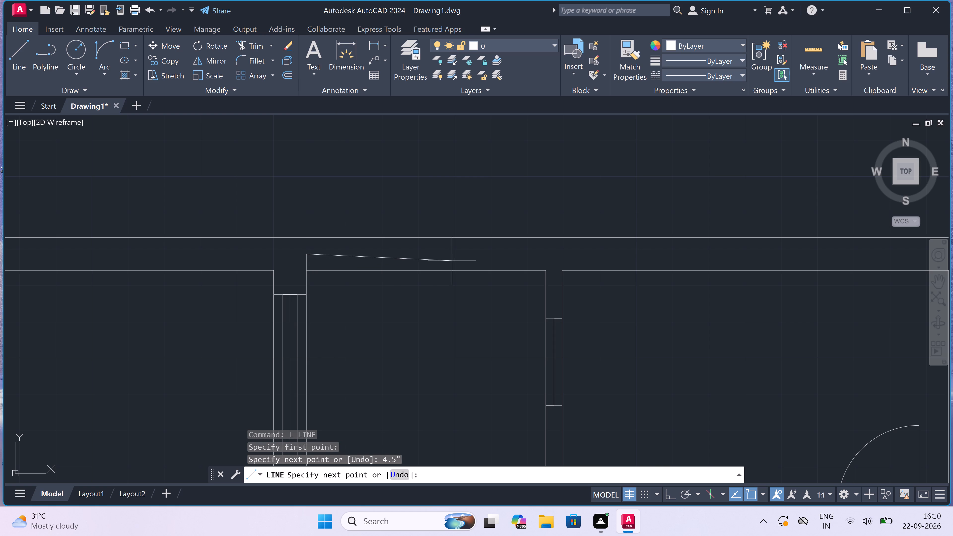
key(F8)
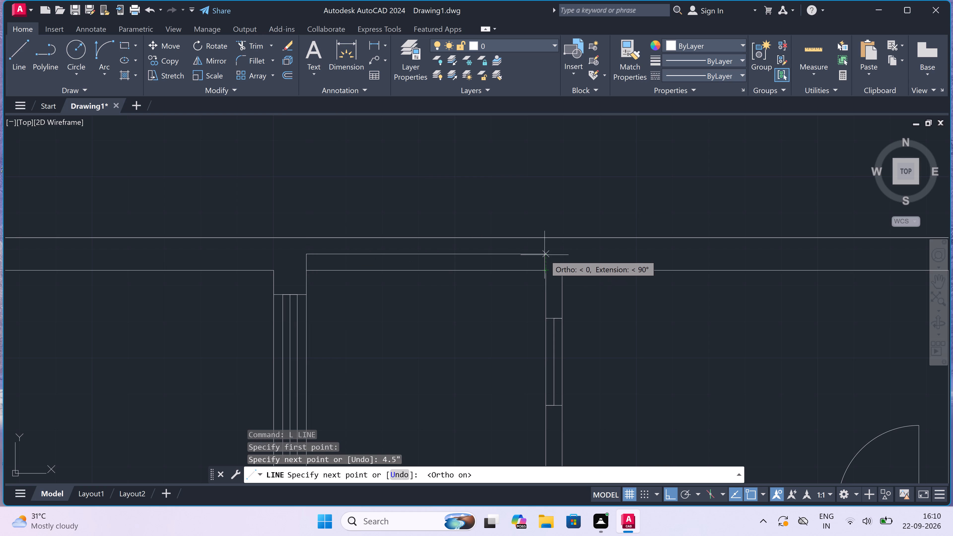
click(545, 255)
Close both ends of the mid-wall line with vertical lines to the outer wall, running the east one back down to the inner wall line.
click(545, 239)
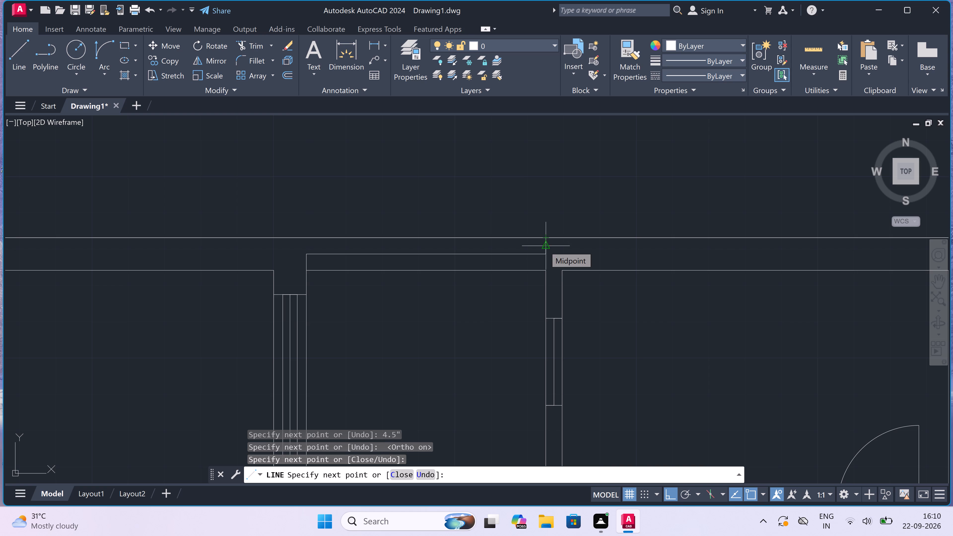
click(545, 271)
key(Escape)
key(space)
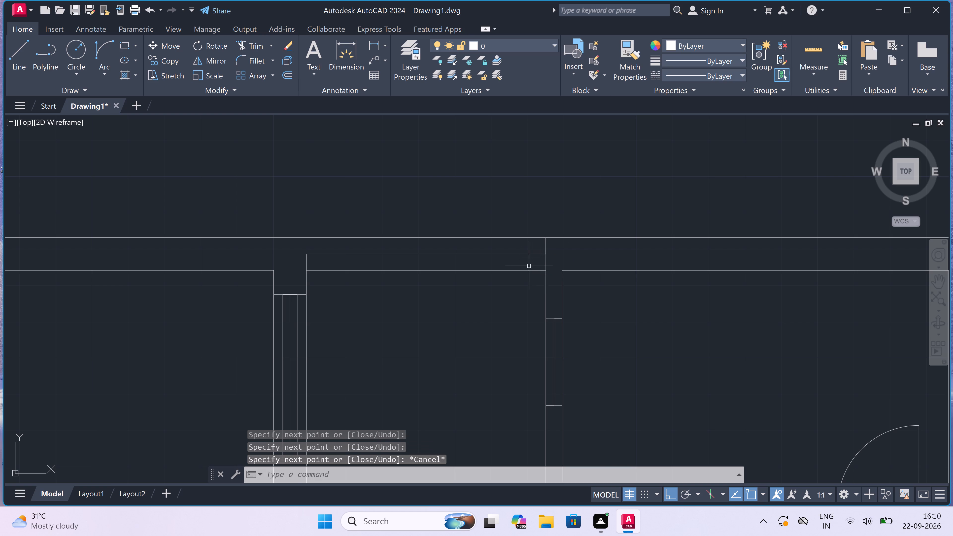
click(304, 251)
click(304, 237)
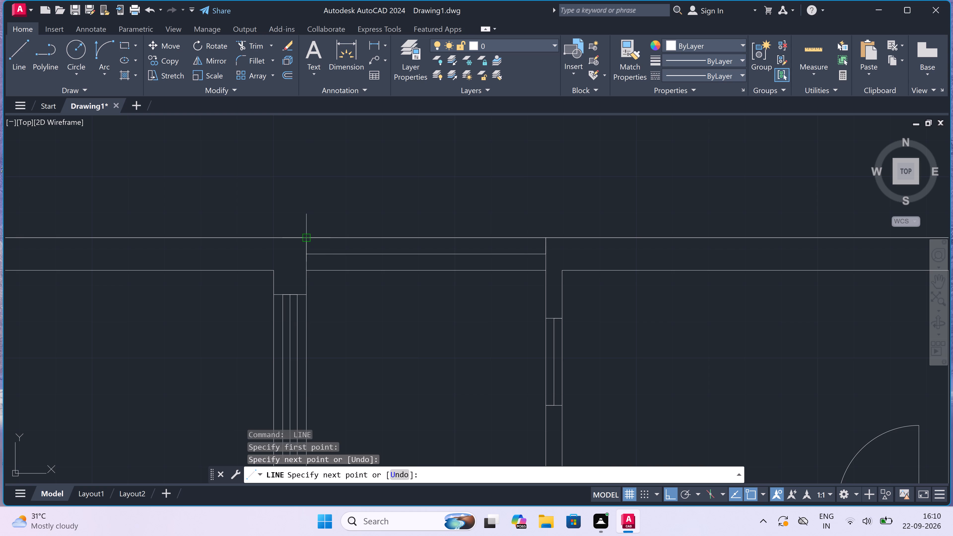
key(Escape)
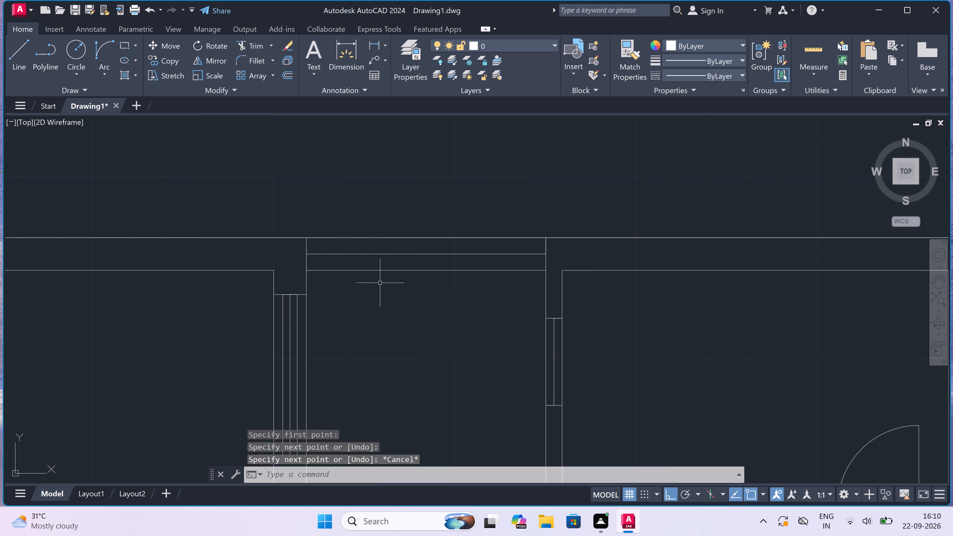
Delete the inner wall line along the north side of the small space east of the bedroom.
click(391, 270)
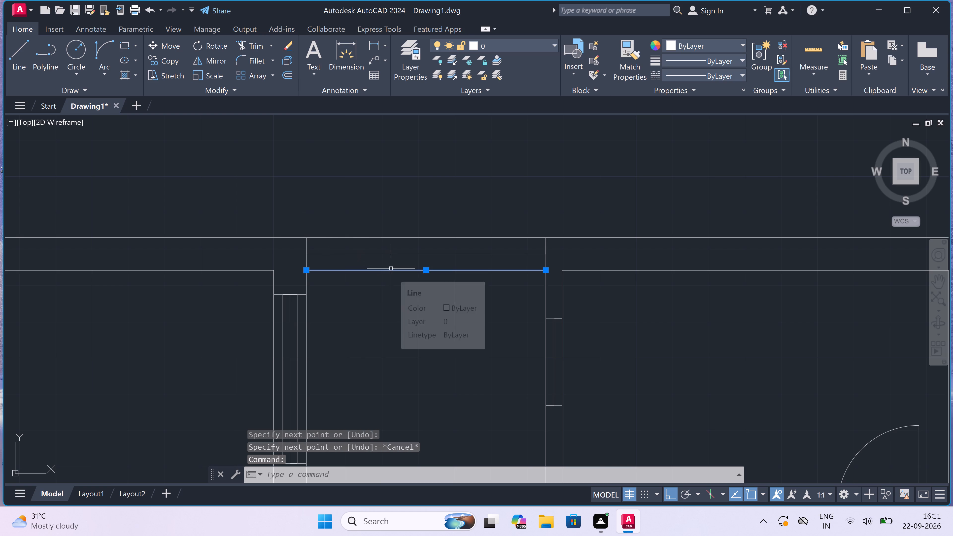
key(Delete)
Start a multiline text label reading "O.T.S" near the middle of the small space east of the bedroom.
scroll(391, 268, down, 2)
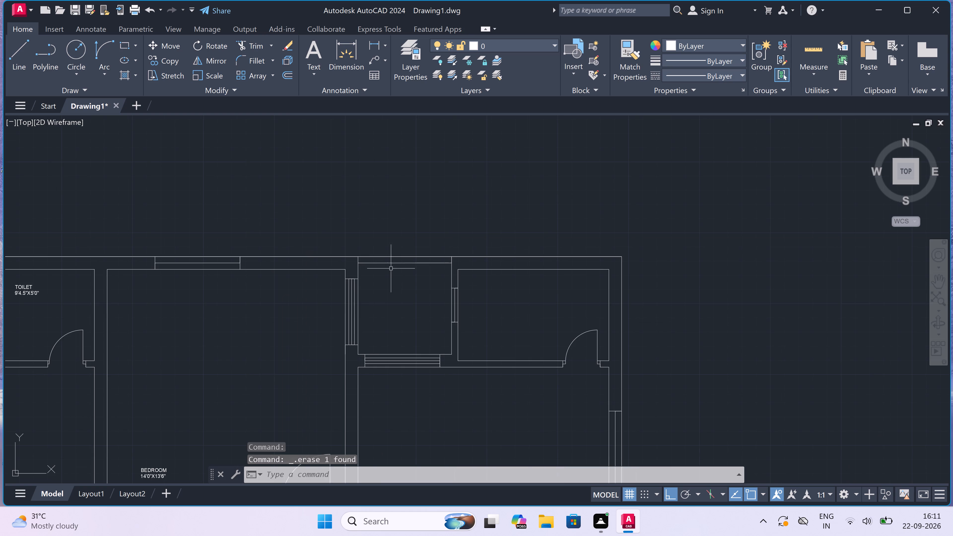
scroll(397, 320, up, 2)
text(MT)
key(space)
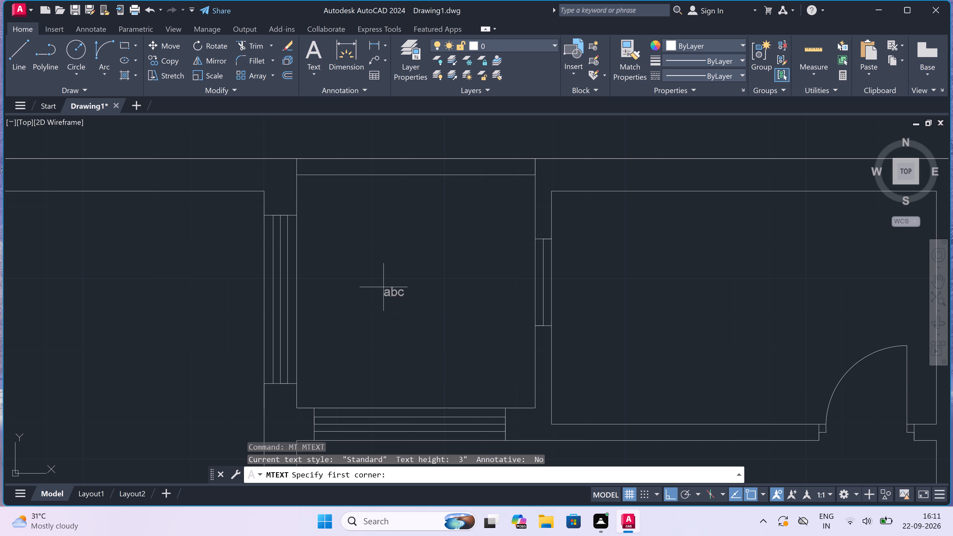
click(357, 265)
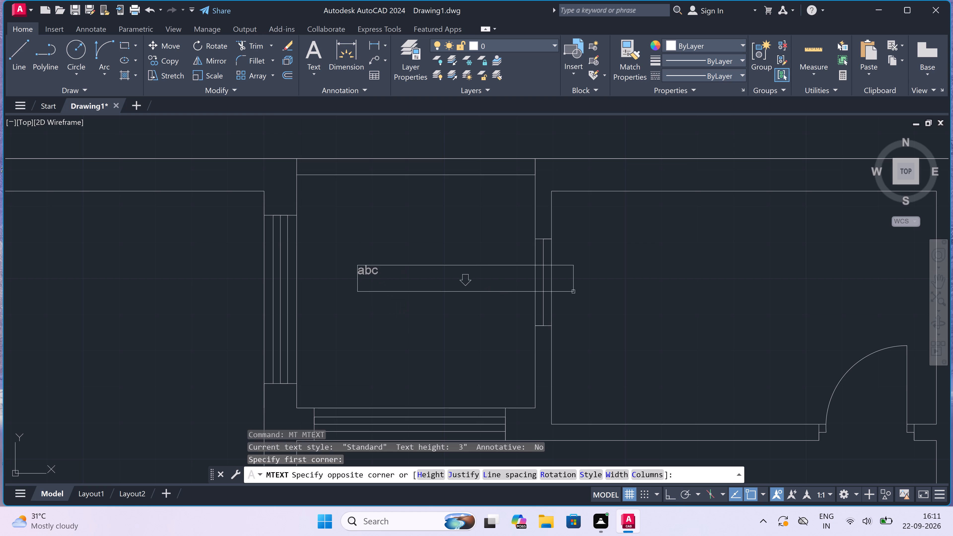
click(574, 292)
text(O.)
key(t)
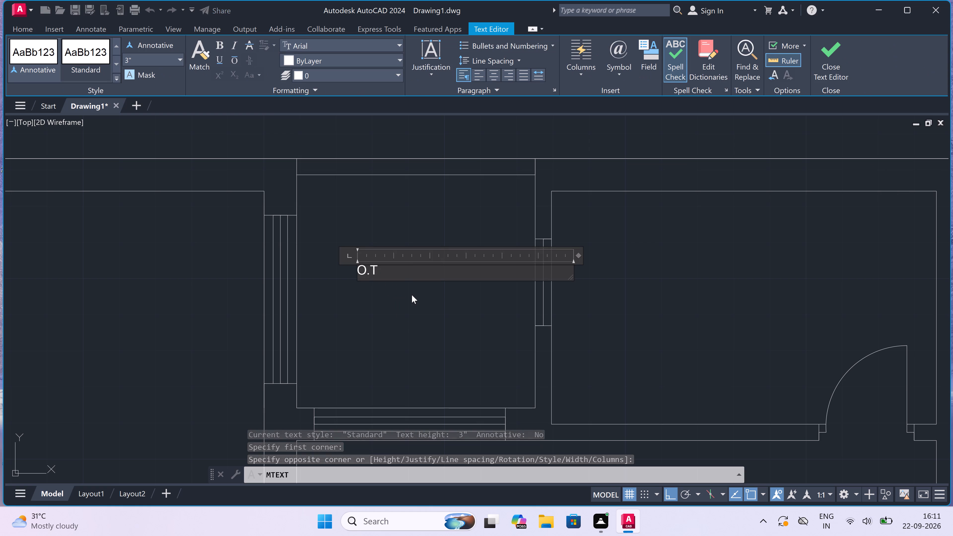
key(period)
key(s)
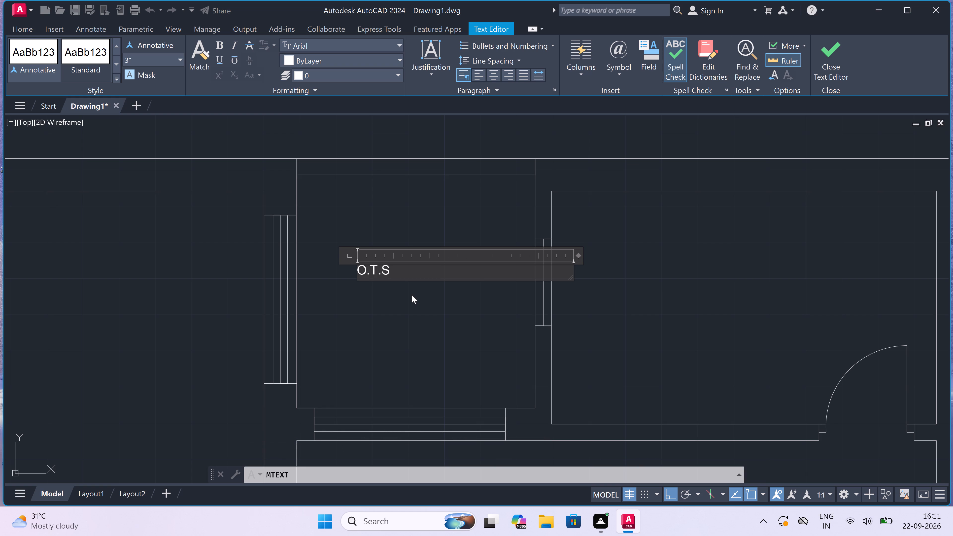
key(Return)
Add the size 5'6"X5'0" as a second line of the O.T.S label and finish the text.
key(5)
text('6)
key(shift+quotedbl)
key(x)
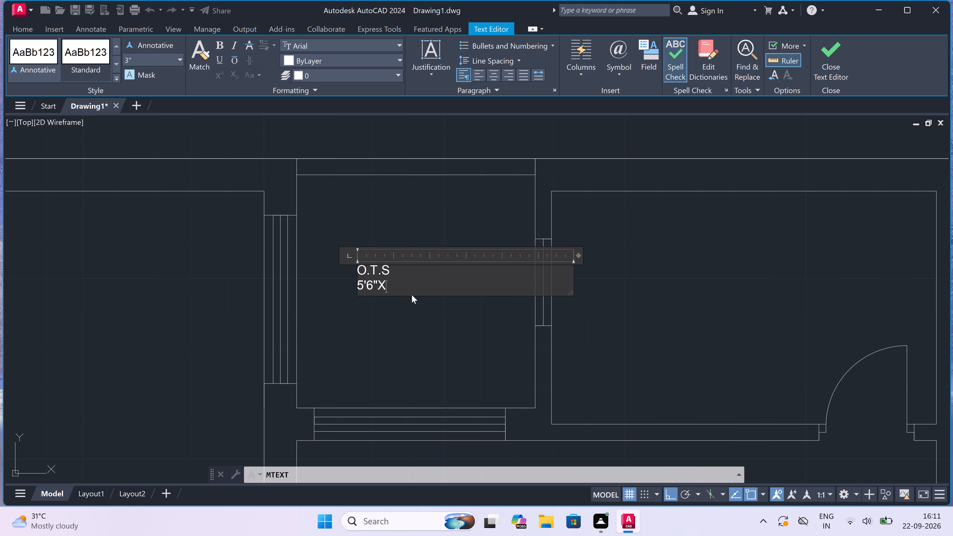
text(5'0)
key(shift+quotedbl)
click(413, 323)
Start a multiline text label reading "TOILET" in the northeast corner room, near its south wall and west of the door.
scroll(408, 310, down, 5)
scroll(468, 308, up, 2)
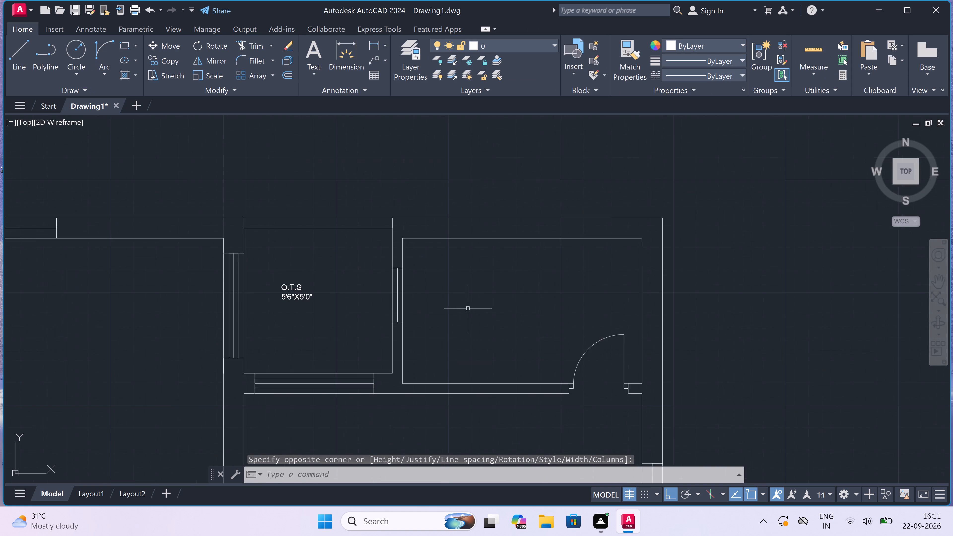
scroll(468, 308, up, 1)
key(space)
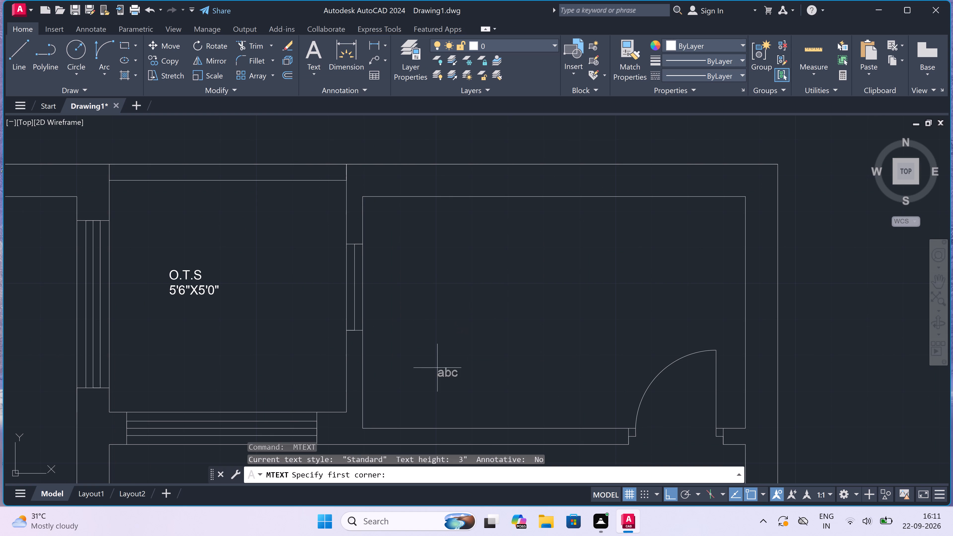
drag(392, 381, 395, 381)
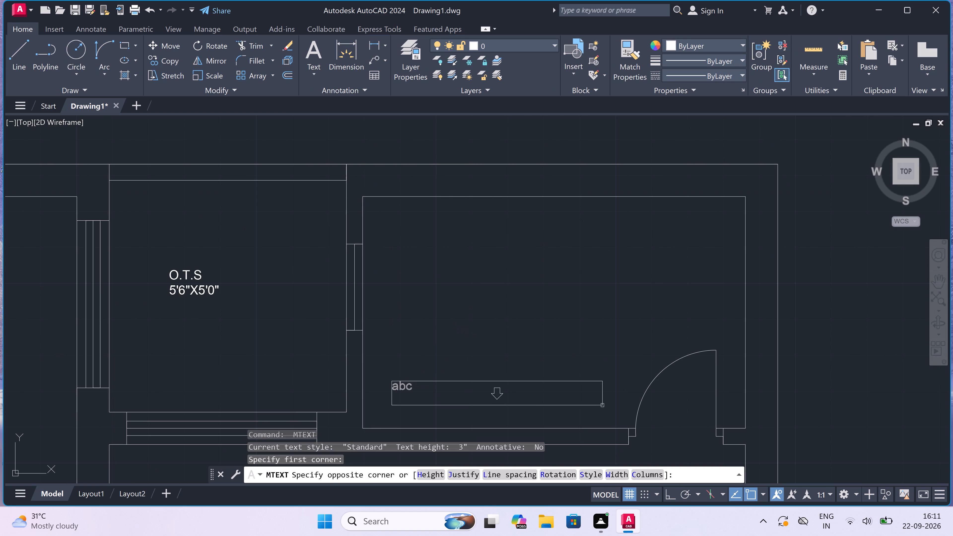
click(606, 405)
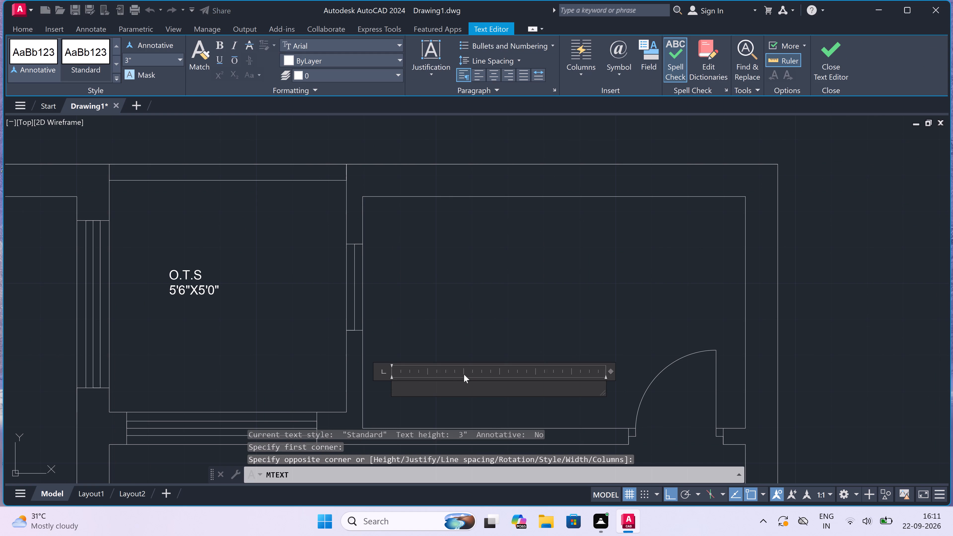
scroll(428, 383, down, 2)
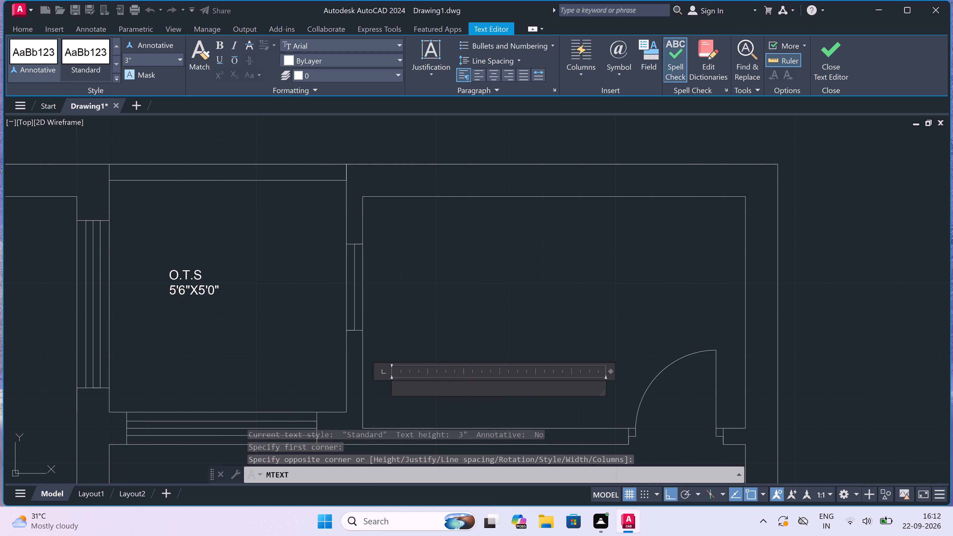
scroll(428, 383, down, 1)
scroll(418, 390, up, 3)
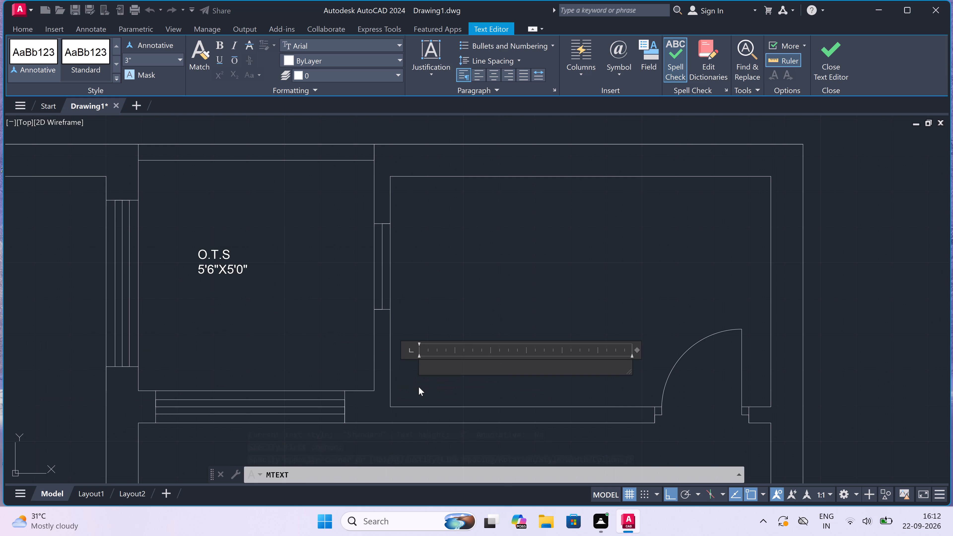
text(TOILET)
key(Return)
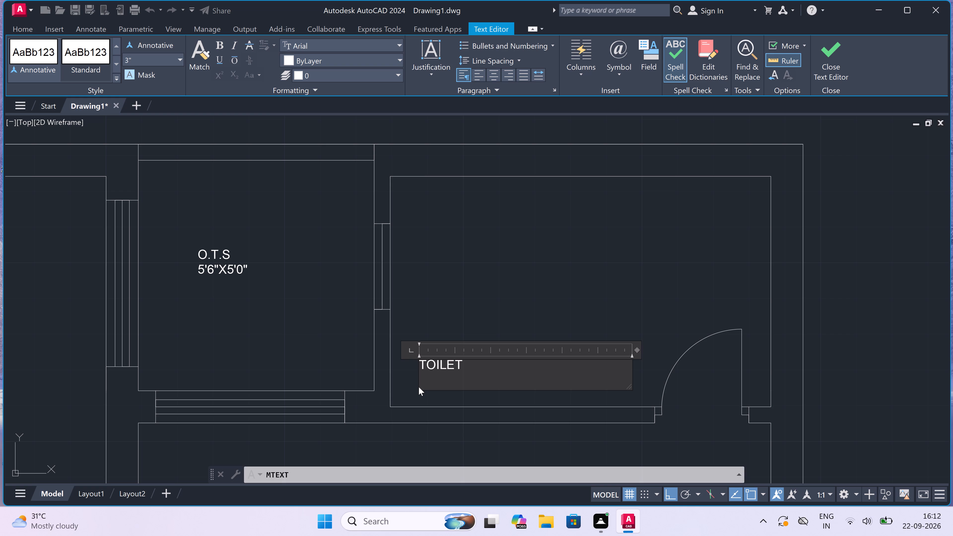
Add the size 8'10.5"X5'0 as a second line of the TOILET label and finish the text.
text(8')
key(1)
key(0)
key(period)
key(5)
key(shift+quotedbl)
text(XX)
key(BackSpace)
text(5'0)
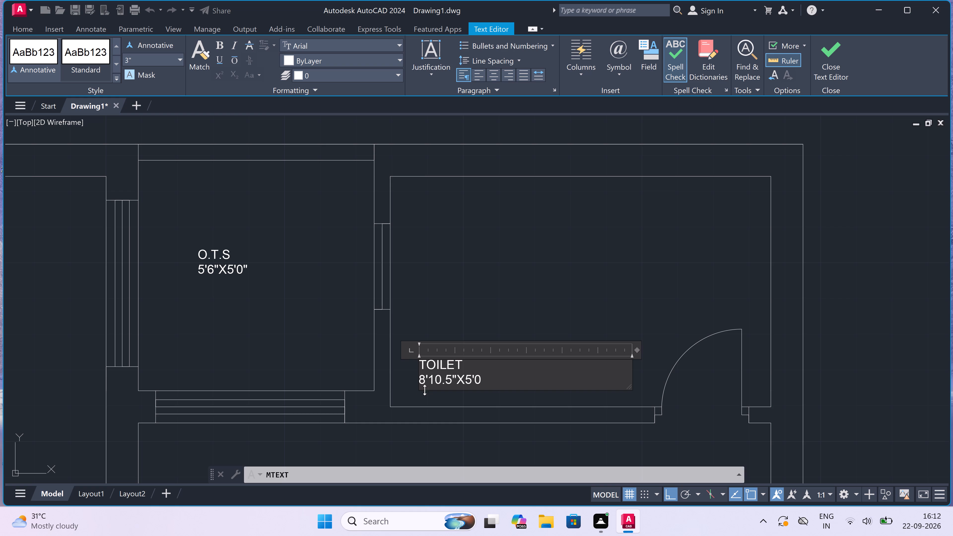
click(504, 294)
Start a multiline text label reading "BEDROOM" near the north wall of the room south of the O.T.S and northeast toilet.
scroll(504, 292, down, 2)
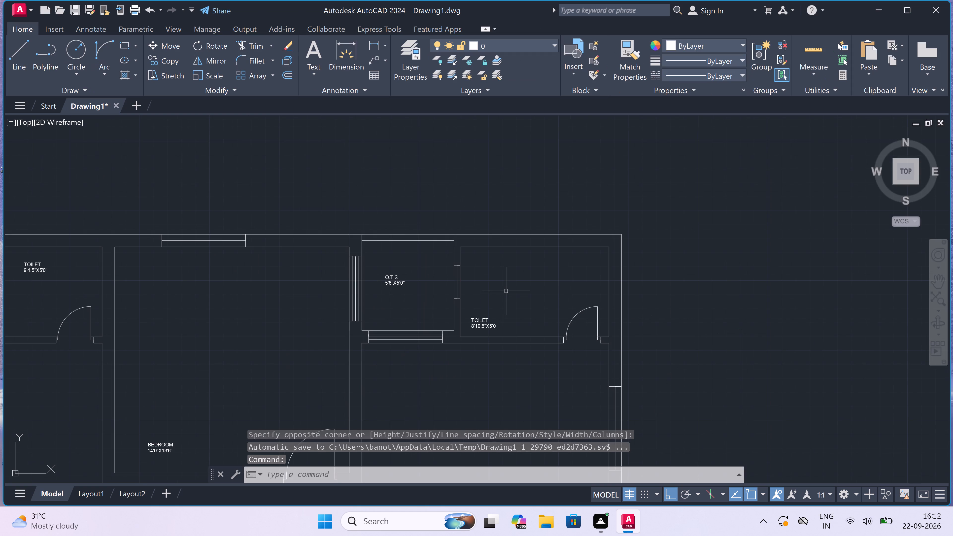
scroll(506, 291, down, 1)
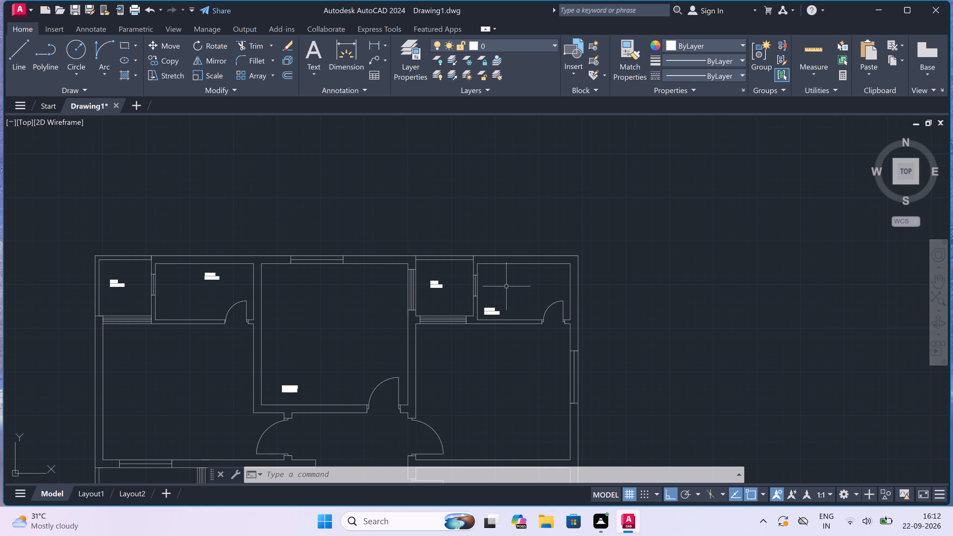
scroll(506, 286, down, 1)
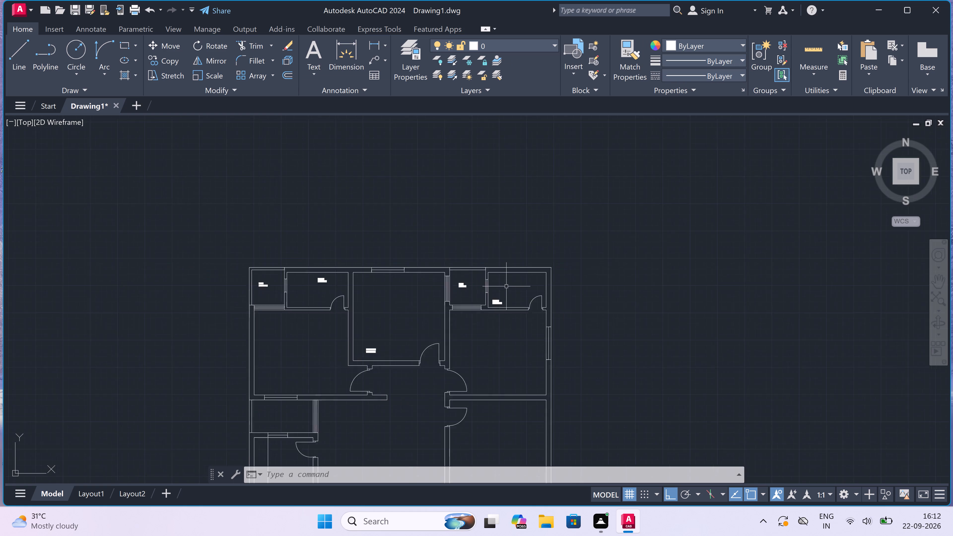
scroll(506, 286, down, 1)
scroll(509, 342, up, 2)
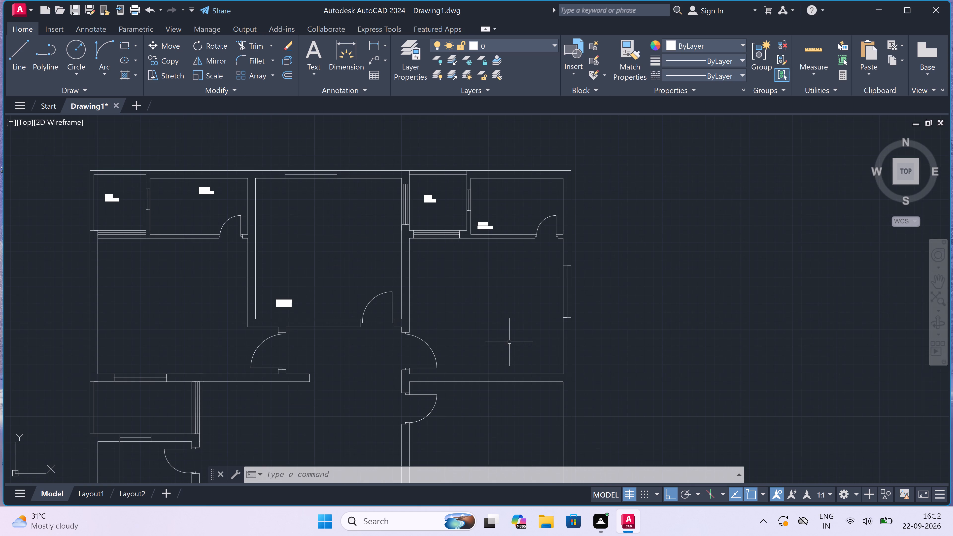
scroll(442, 205, up, 2)
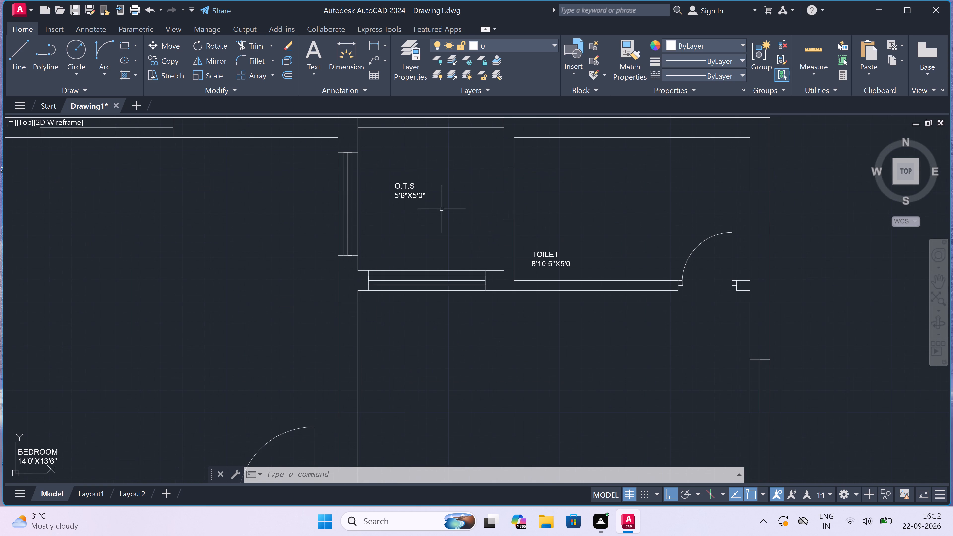
key(space)
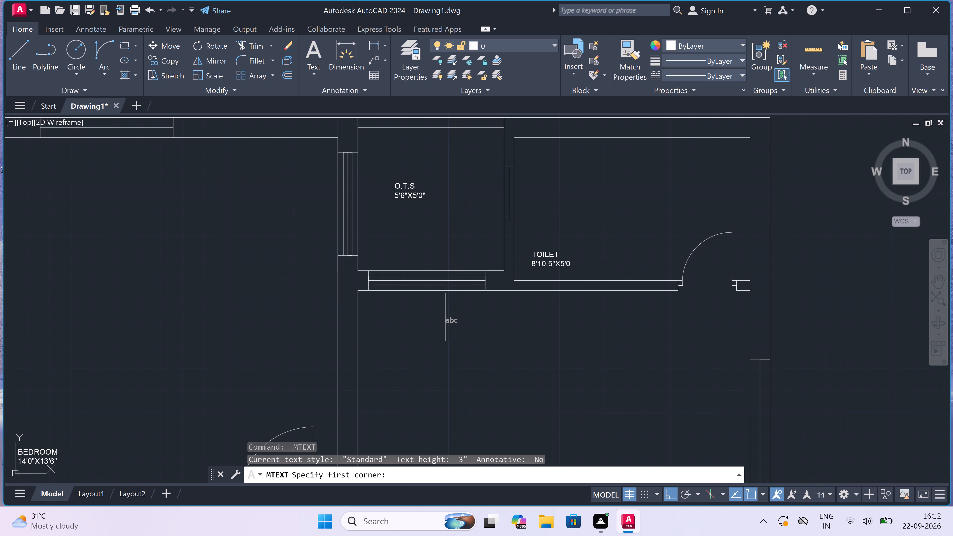
click(404, 320)
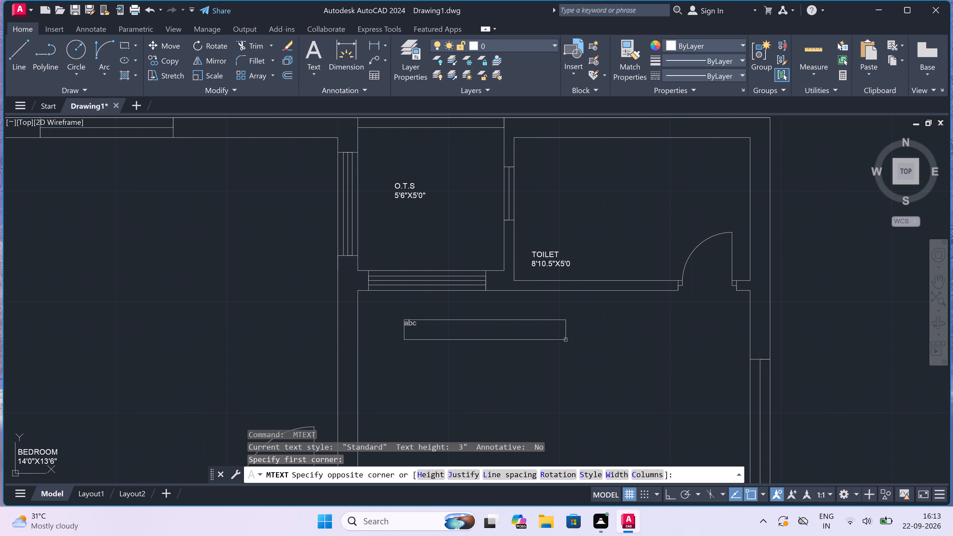
click(675, 359)
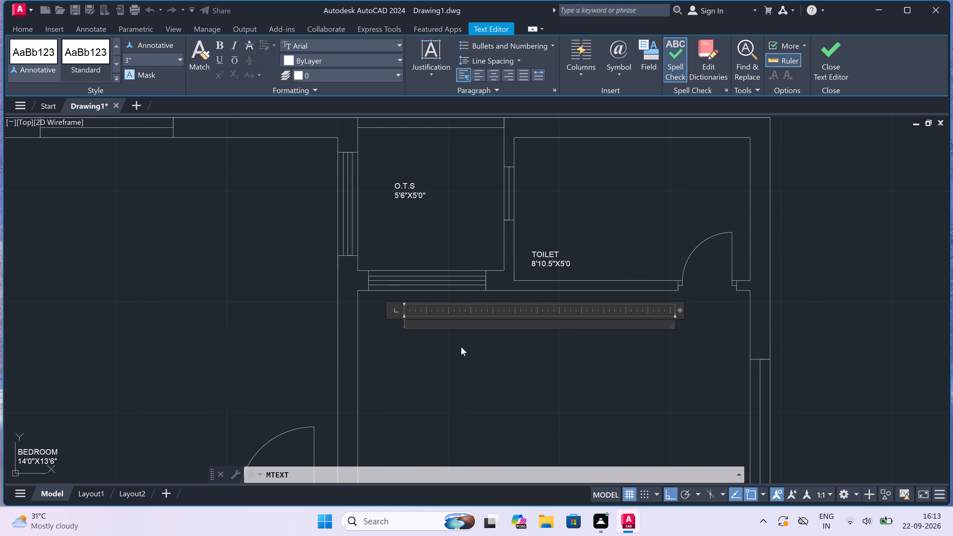
text(BEDROOM)
key(Return)
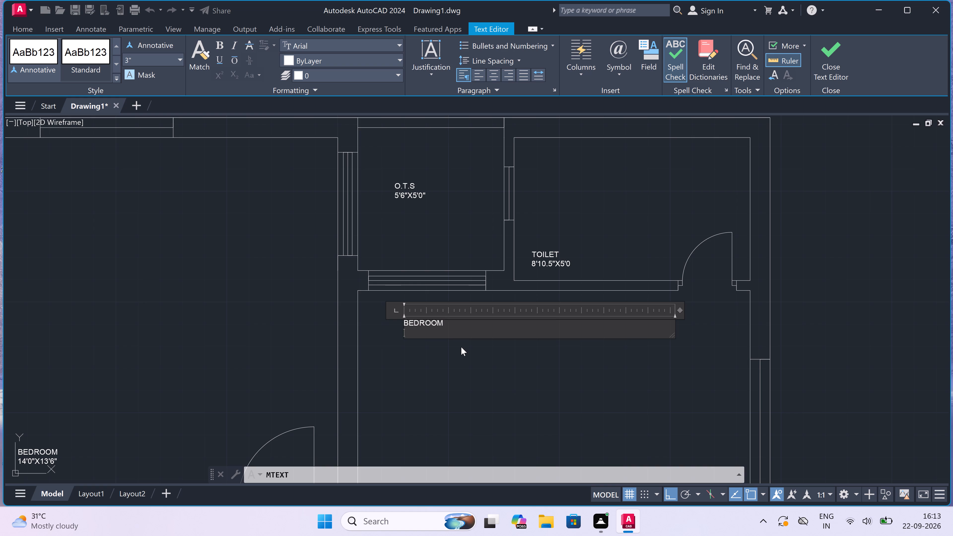
Add the size 14'9"X13'0" as a second line of the BEDROOM label and finish the text.
text(14)
text('9)
key(shift+quotedbl)
key(x)
text(13)
key(apostrophe)
key(0)
key(shift+quotedbl)
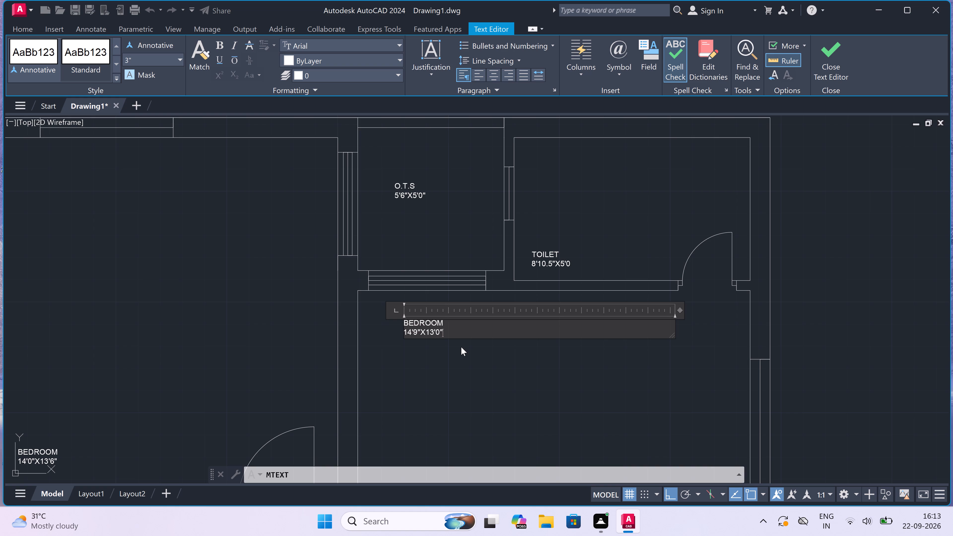
click(465, 349)
Start a multiline text label reading "BEDROOM" in the next room to the south, near its north wall and east of the door.
scroll(466, 349, down, 6)
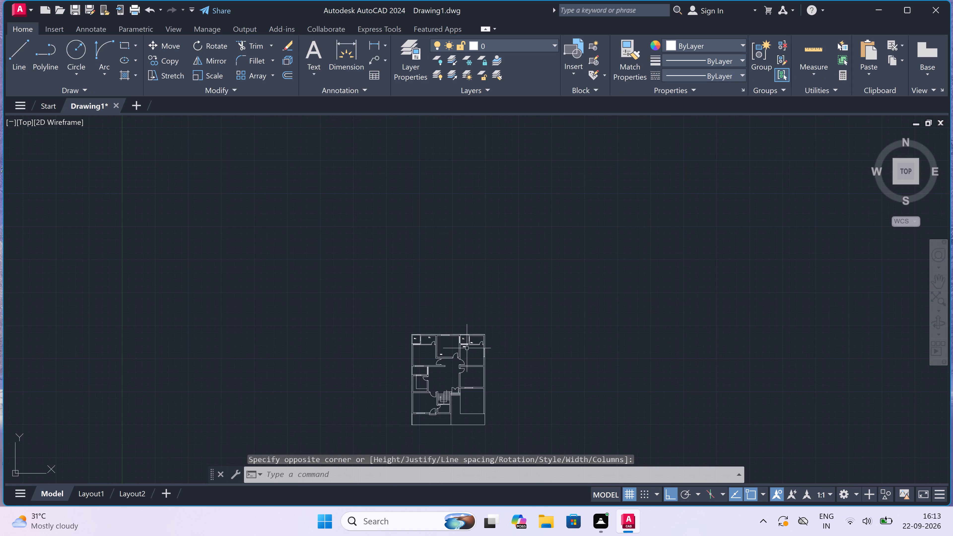
scroll(467, 396, up, 4)
scroll(473, 357, down, 1)
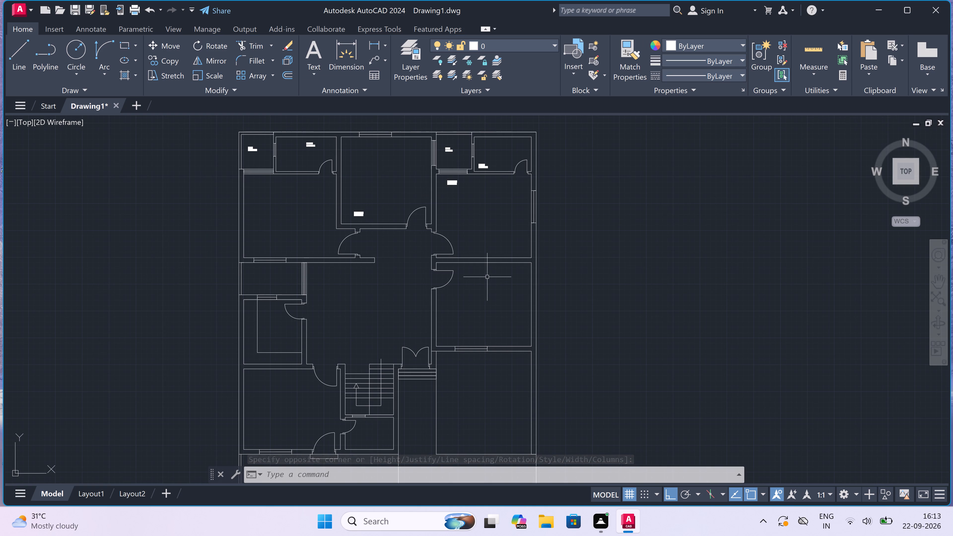
scroll(487, 270, up, 3)
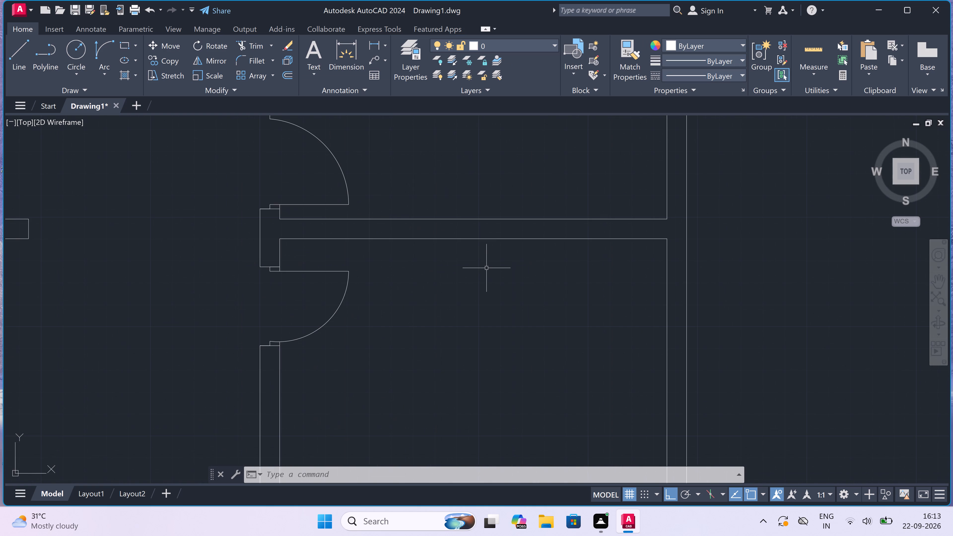
key(space)
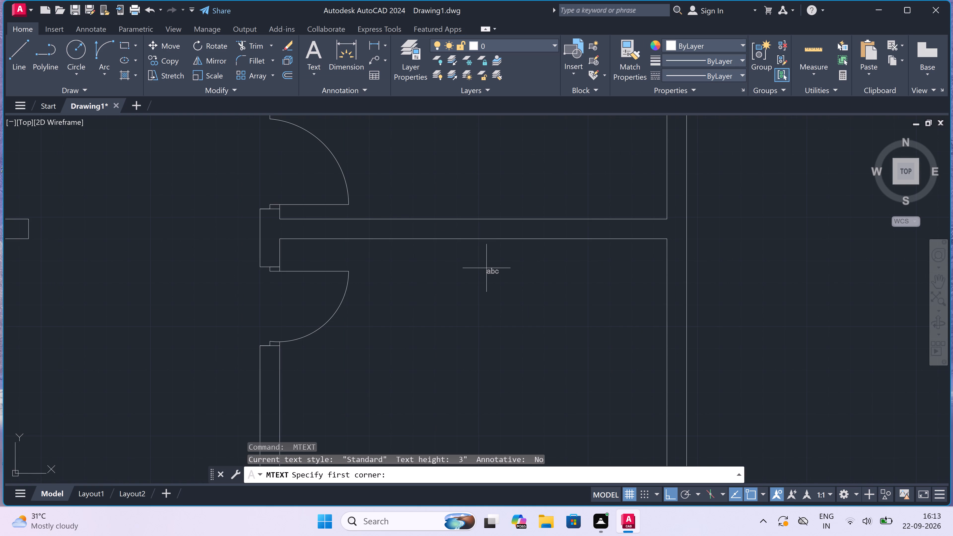
scroll(486, 268, down, 2)
scroll(476, 264, up, 2)
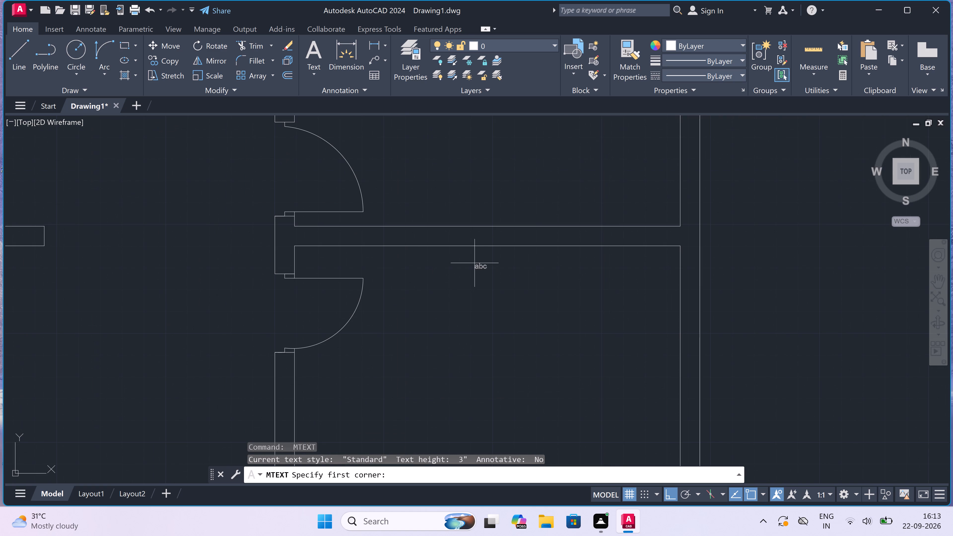
drag(415, 265, 427, 267)
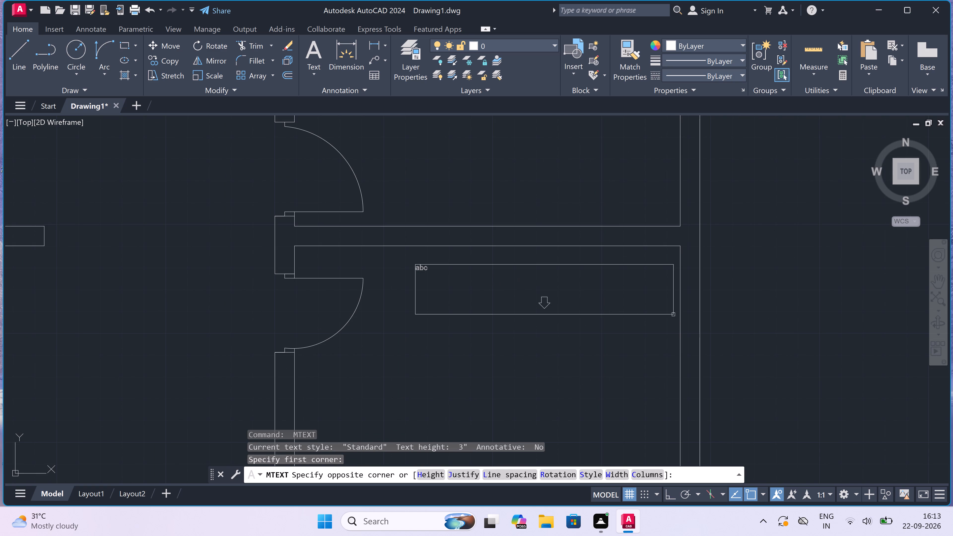
click(750, 315)
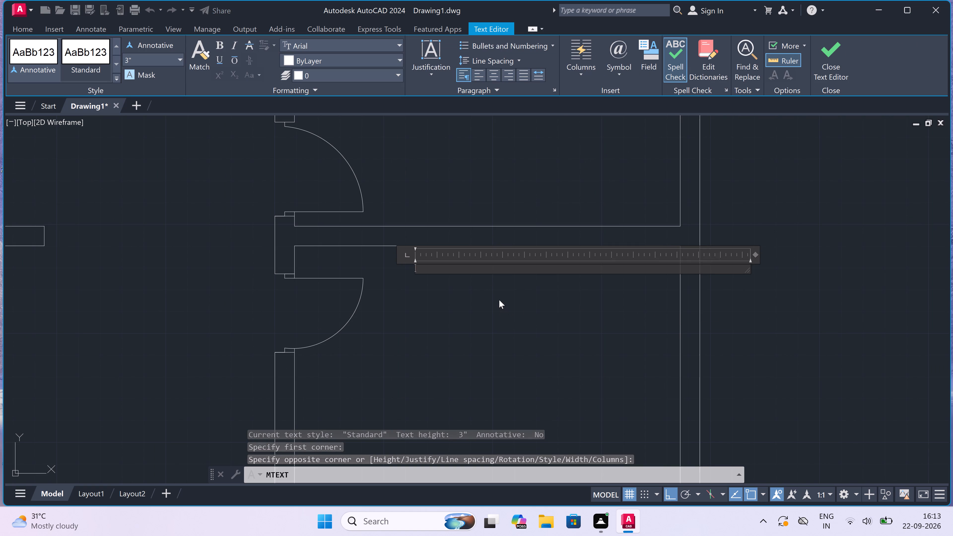
text(BEDROOM)
key(Return)
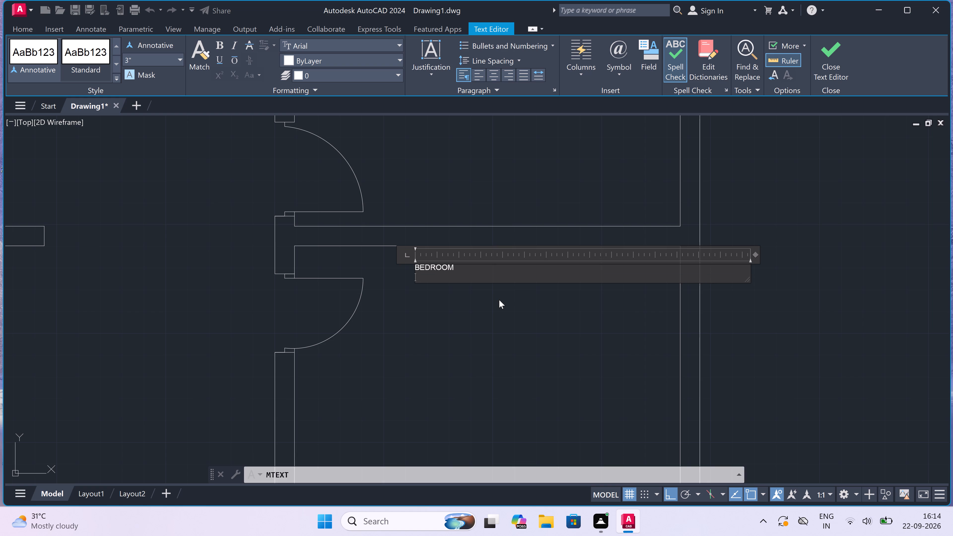
Add the size 14'9"X13'0" as a second line of this BEDROOM label and finish the text.
text(14)
text('0)
scroll(500, 297, down, 1)
scroll(500, 296, up, 1)
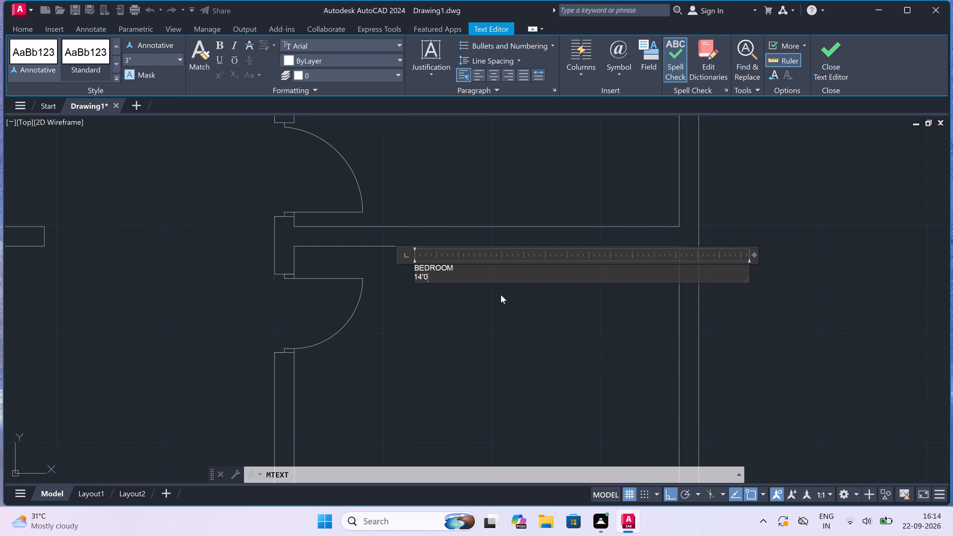
scroll(501, 294, down, 1)
scroll(501, 294, up, 1)
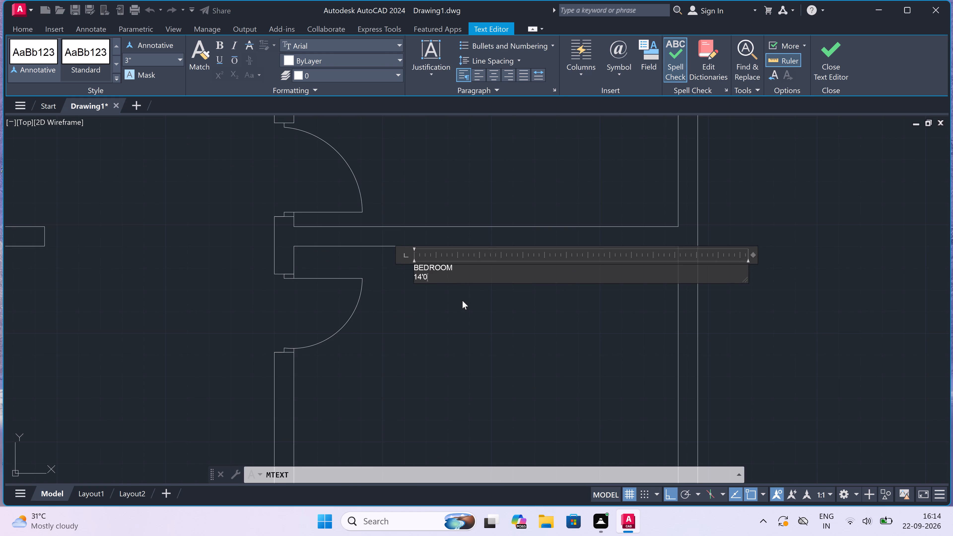
key(BackSpace)
key(9)
text("X)
text(13)
text('0)
key(shift+quotedbl)
click(434, 303)
Start a multiline text label reading "CAR PORCH" near the north wall of the southeast space, east of the entrance steps.
scroll(438, 284, down, 1)
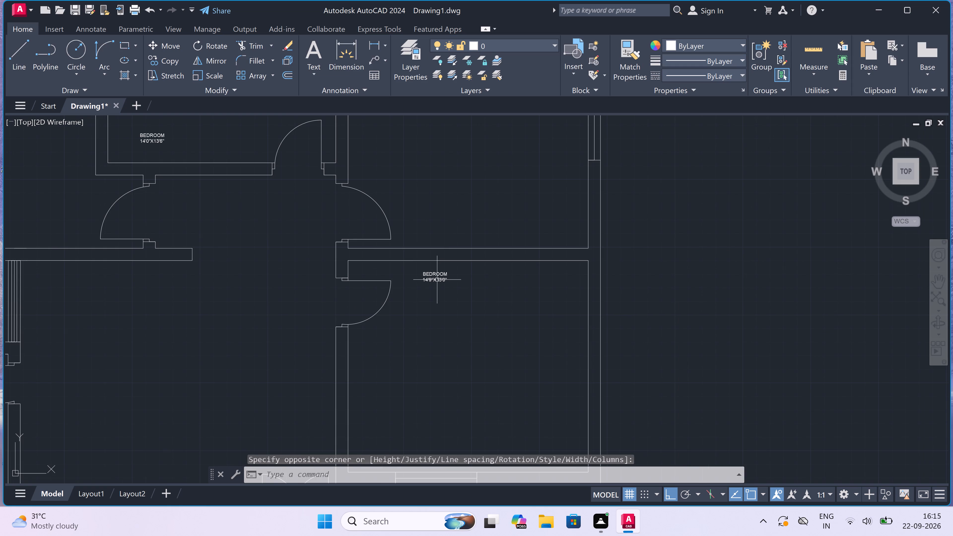
scroll(437, 280, down, 3)
scroll(430, 376, up, 2)
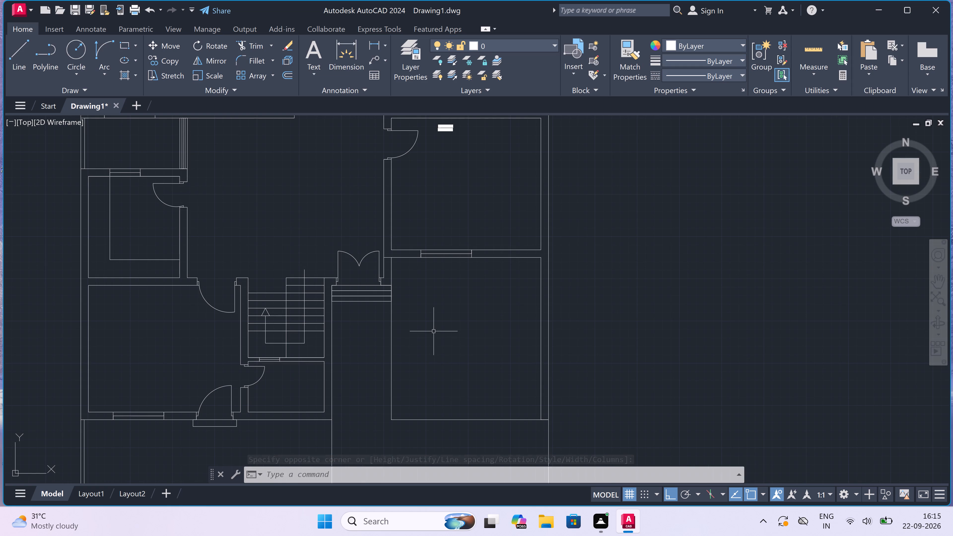
scroll(434, 330, down, 2)
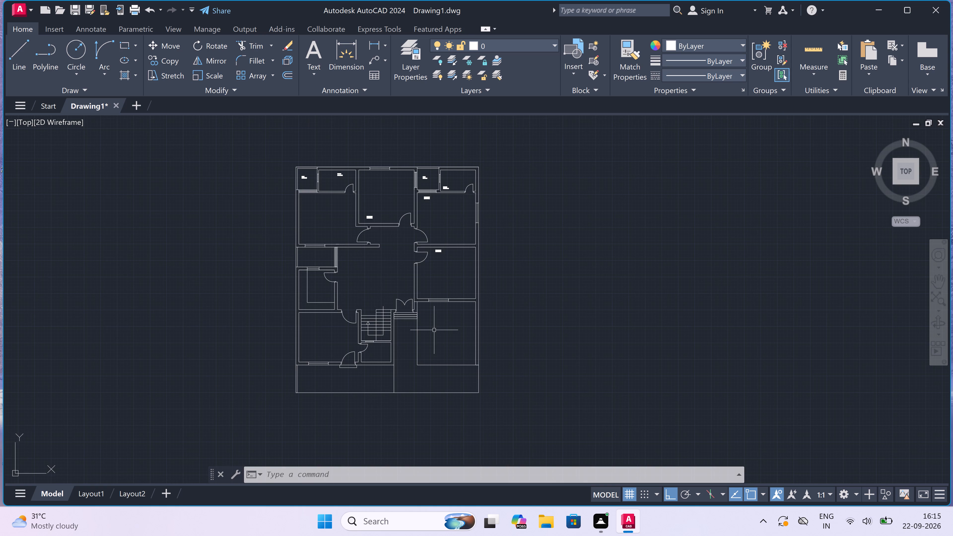
scroll(430, 313, up, 4)
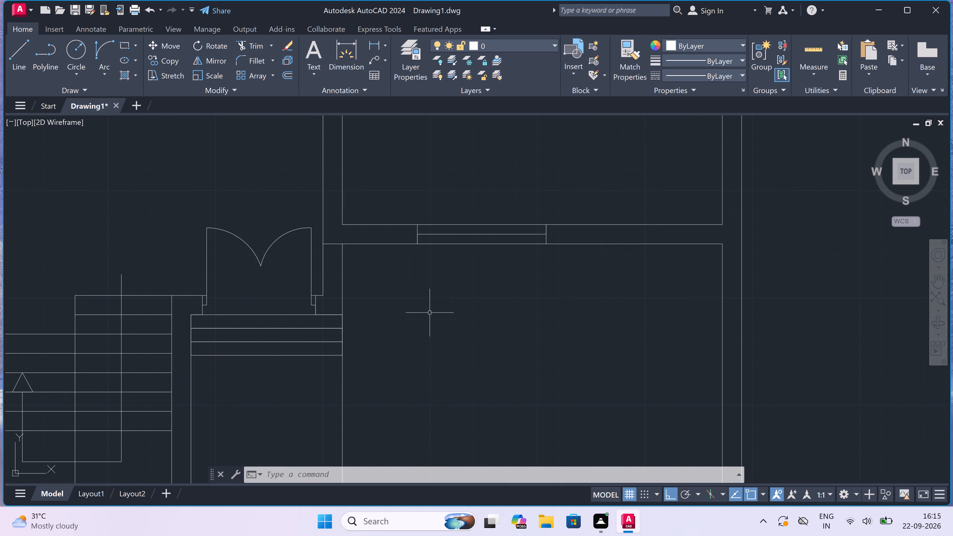
key(space)
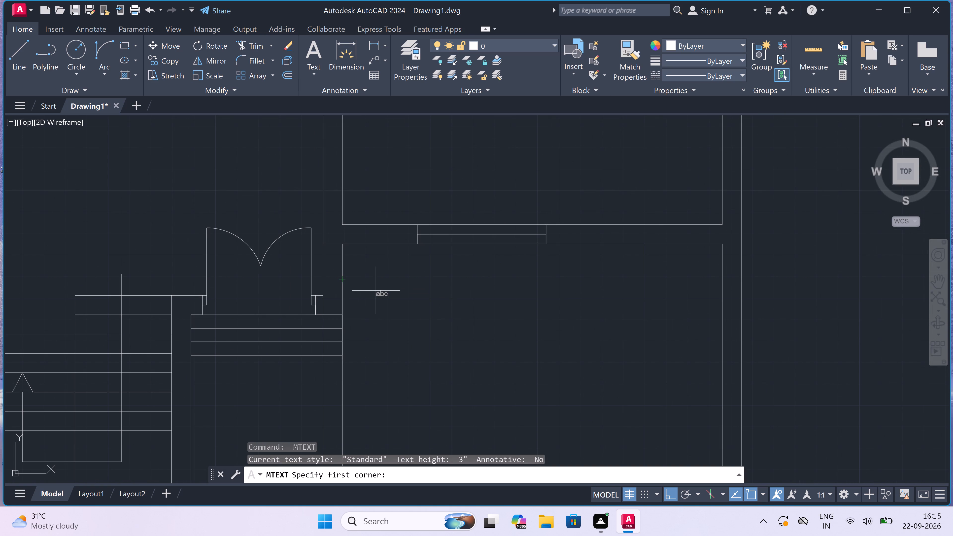
drag(376, 291, 384, 291)
click(663, 322)
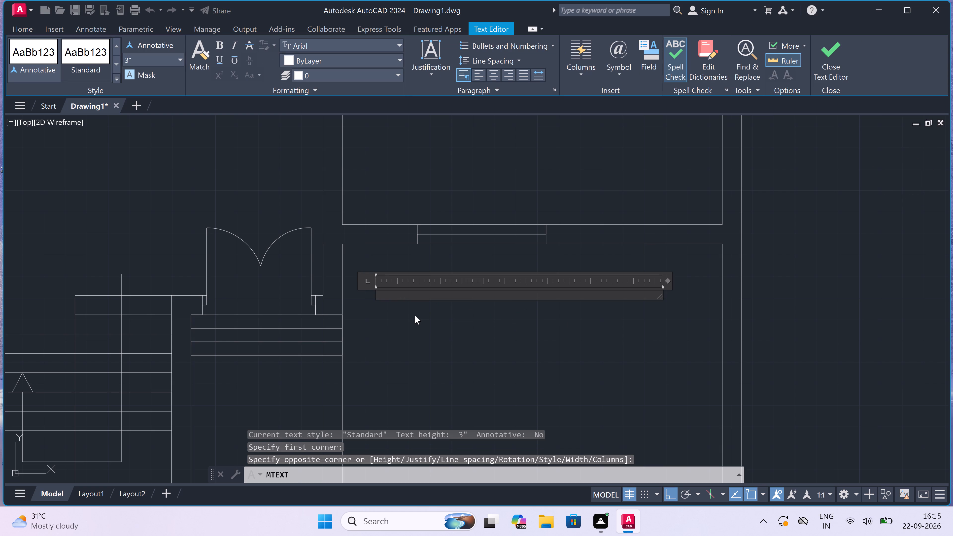
key(c)
text(AR)
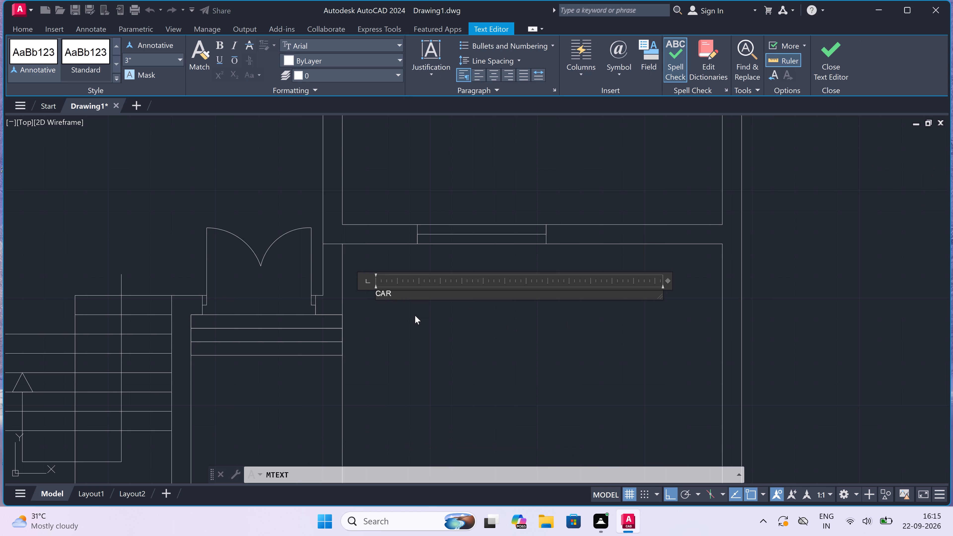
key(space)
text(PO)
text(RH)
key(BackSpace)
text(CH)
key(Return)
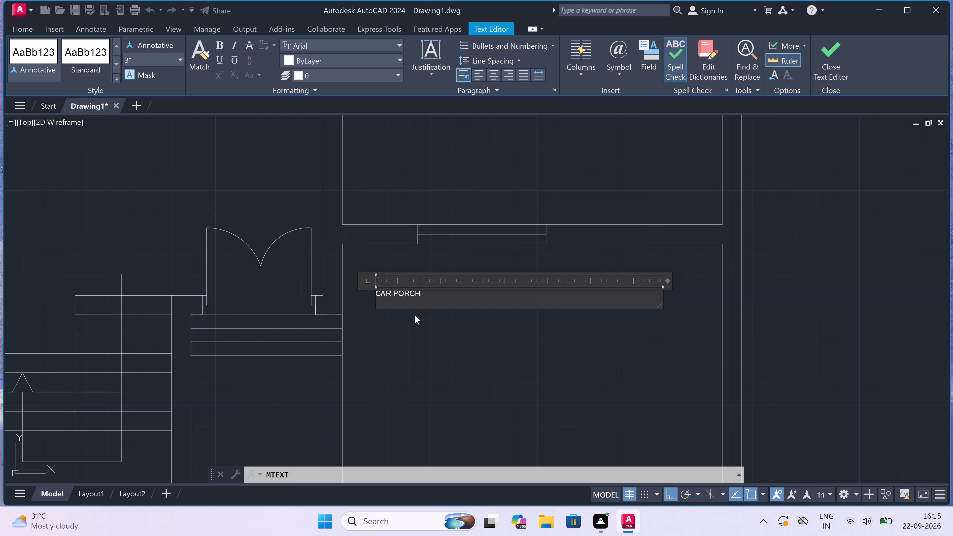
Add the size 14'9"X16'0" as a second line of the CAR PORCH label and finish the text.
key(1)
key(4)
key(apostrophe)
key(9)
key(shift+quotedbl)
key(x)
key(1)
text(6'0)
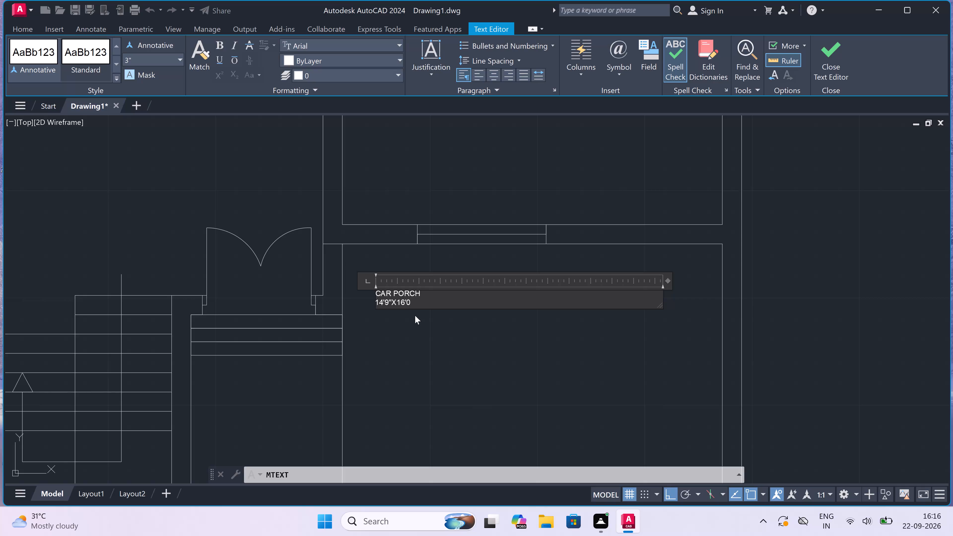
key(shift+quotedbl)
click(415, 315)
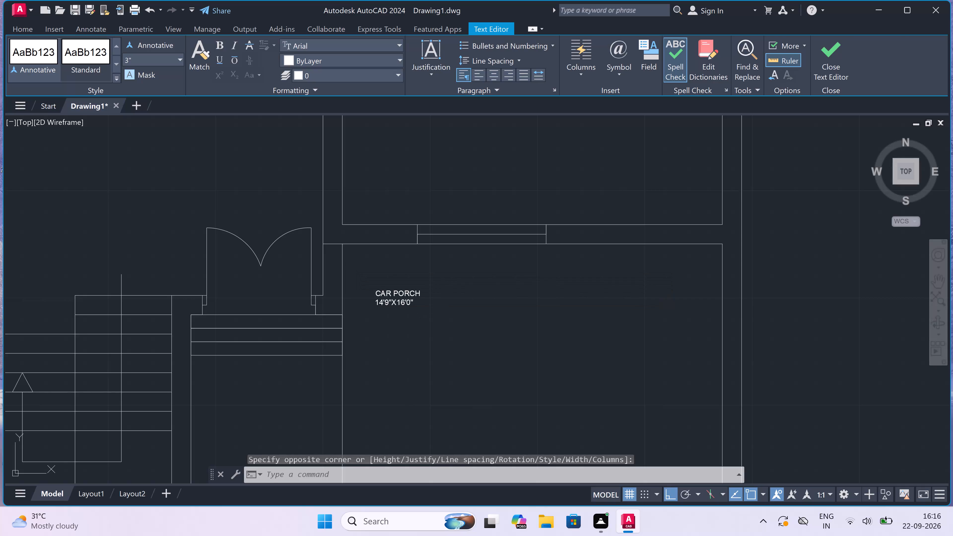
Start a multiline text label reading "EN-LOBBY" just south of the entrance steps, between the staircase and the car porch.
scroll(419, 304, down, 6)
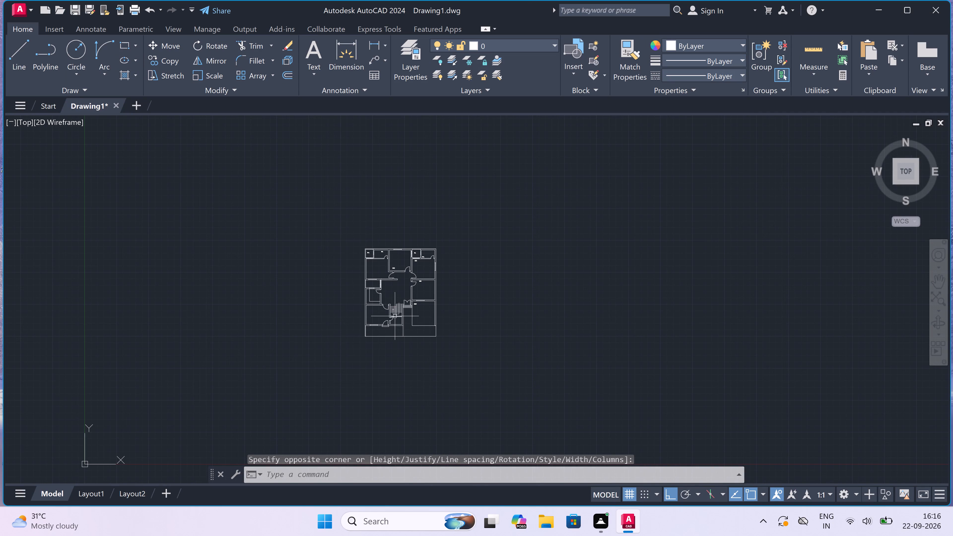
scroll(394, 313, up, 3)
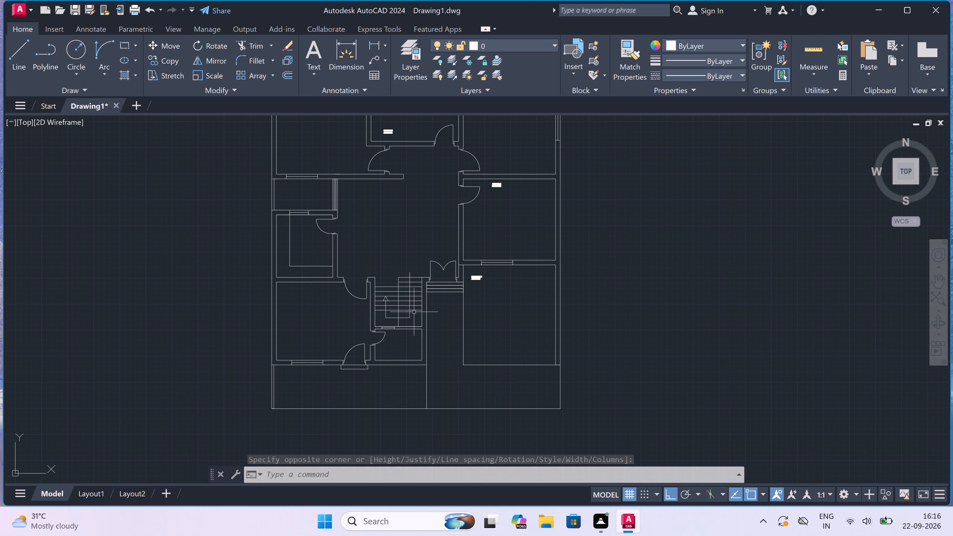
scroll(439, 312, up, 4)
key(space)
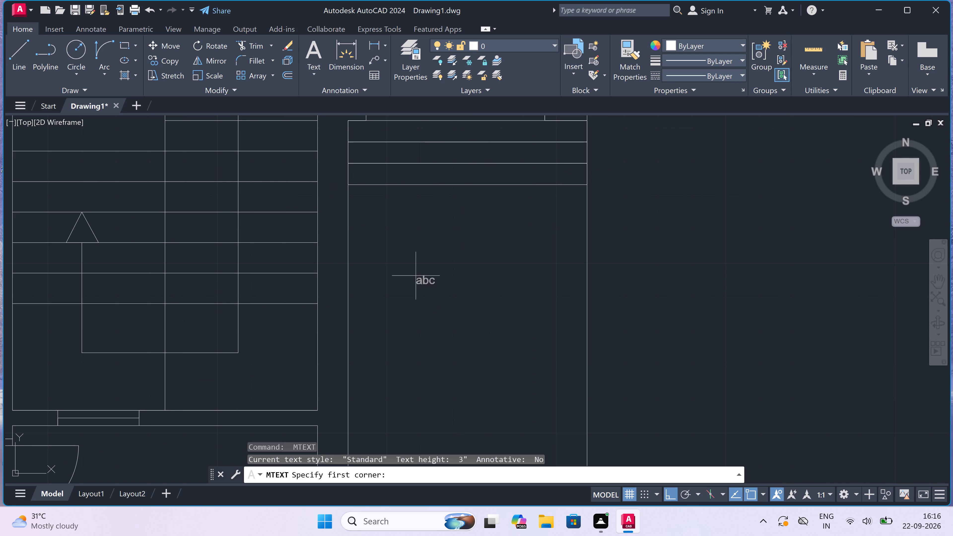
drag(402, 261, 417, 264)
double_click(649, 305)
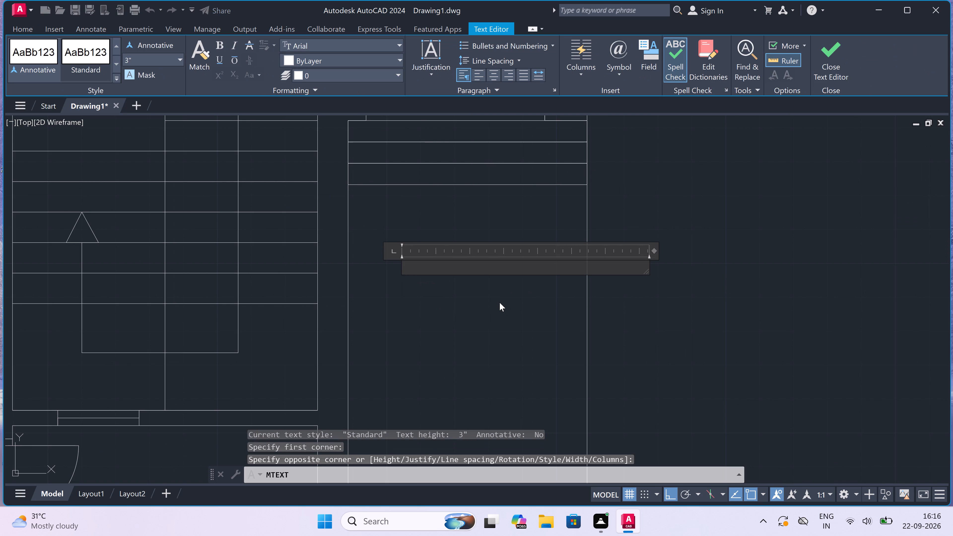
text(EN)
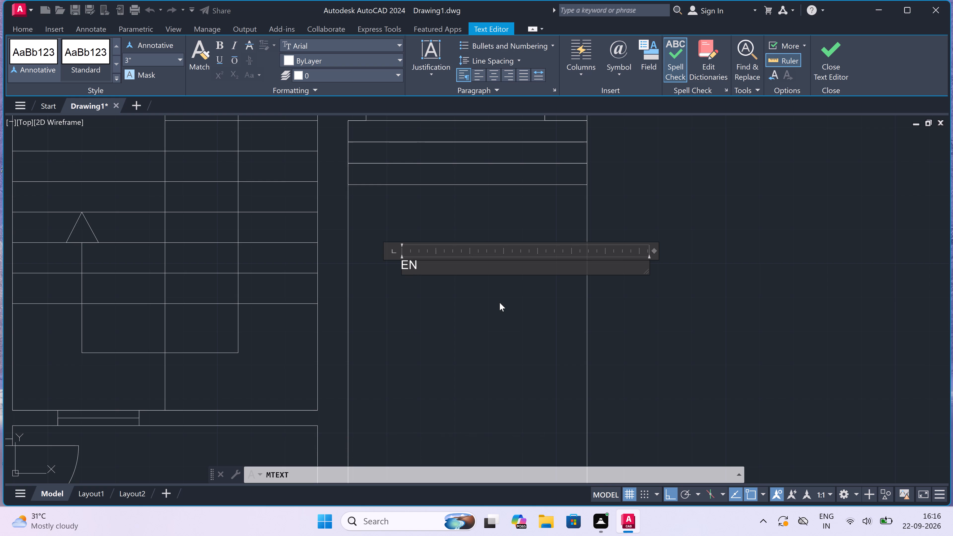
key(minus)
text(LOBBY)
Add the size 6'3"X8'0" as a second line of the EN-LOBBY label and finish the text.
key(Return)
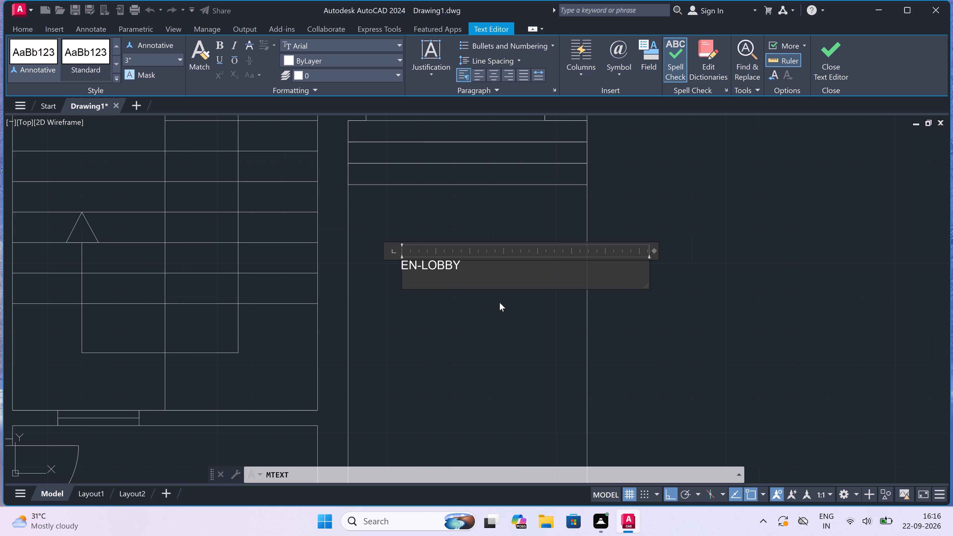
key(6)
key(apostrophe)
key(3)
key(shift+quotedbl)
key(x)
text(8'0)
key(shift+quotedbl)
click(463, 308)
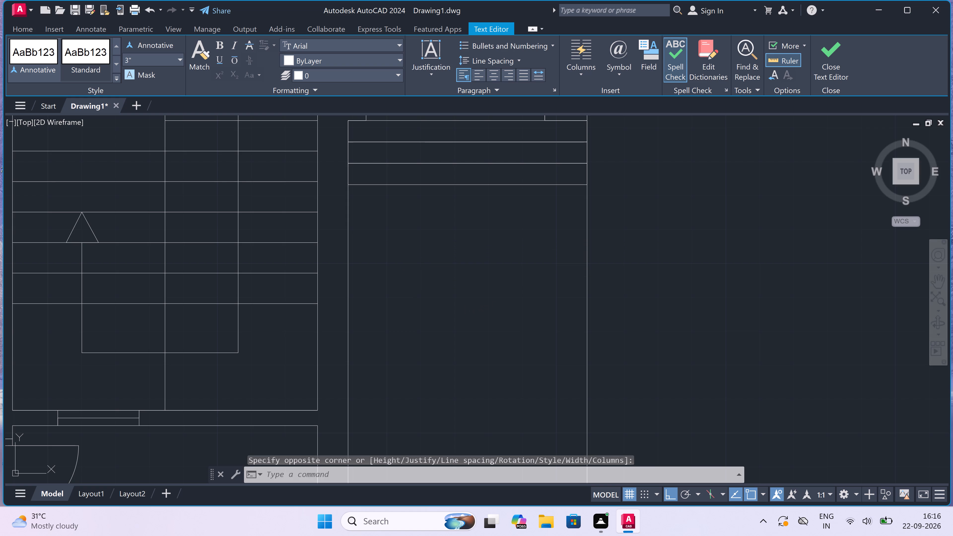
Start a multiline text label reading "TOILET" in the small room directly south of the staircase, below its door swing.
scroll(470, 301, down, 6)
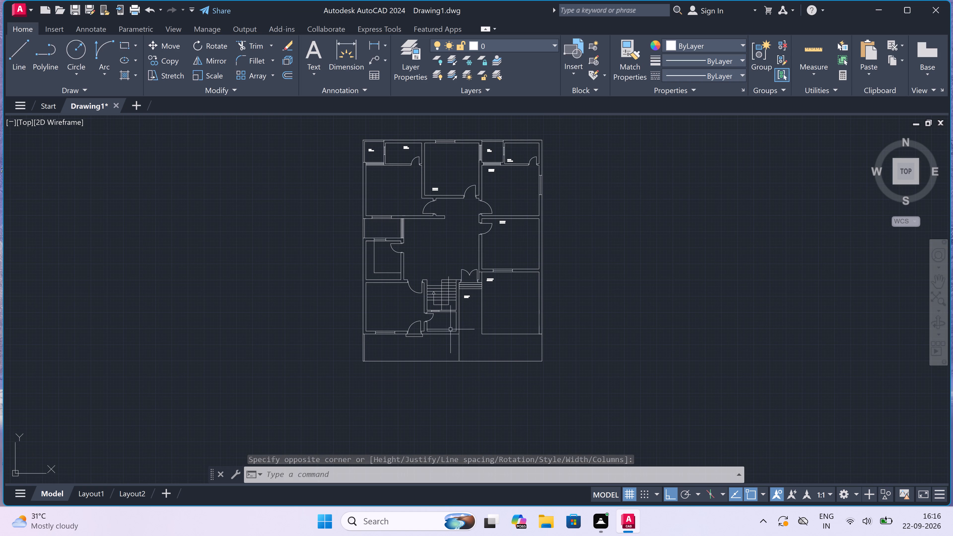
scroll(451, 321, up, 4)
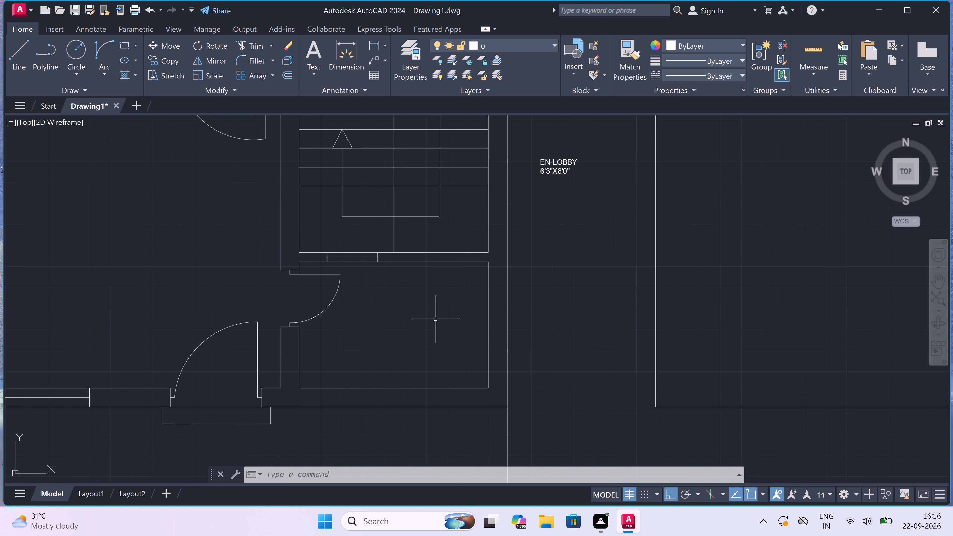
key(space)
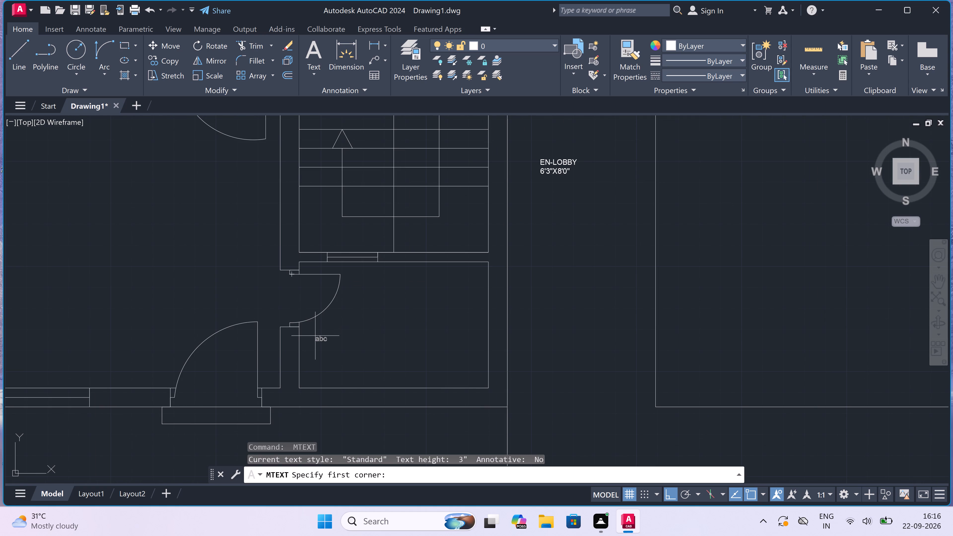
drag(315, 336, 319, 337)
click(496, 349)
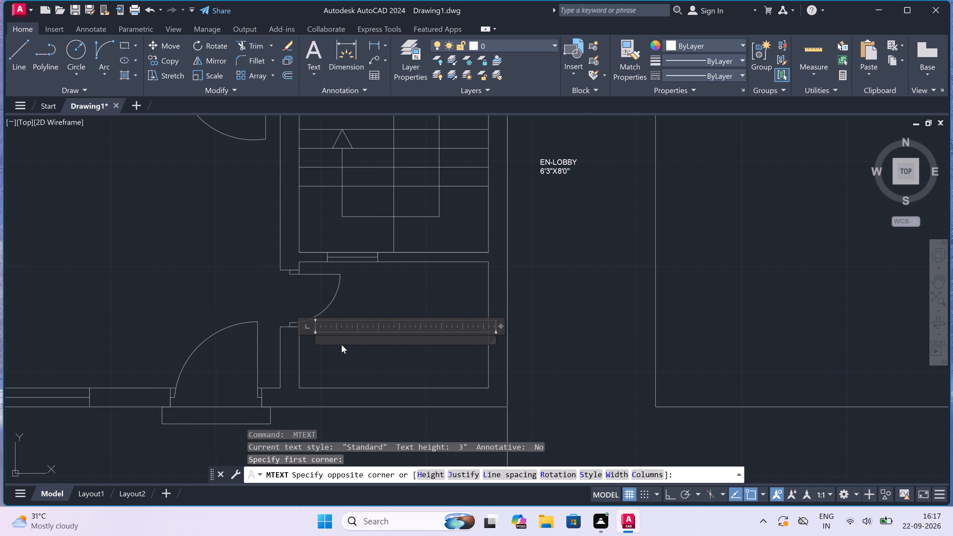
key(t)
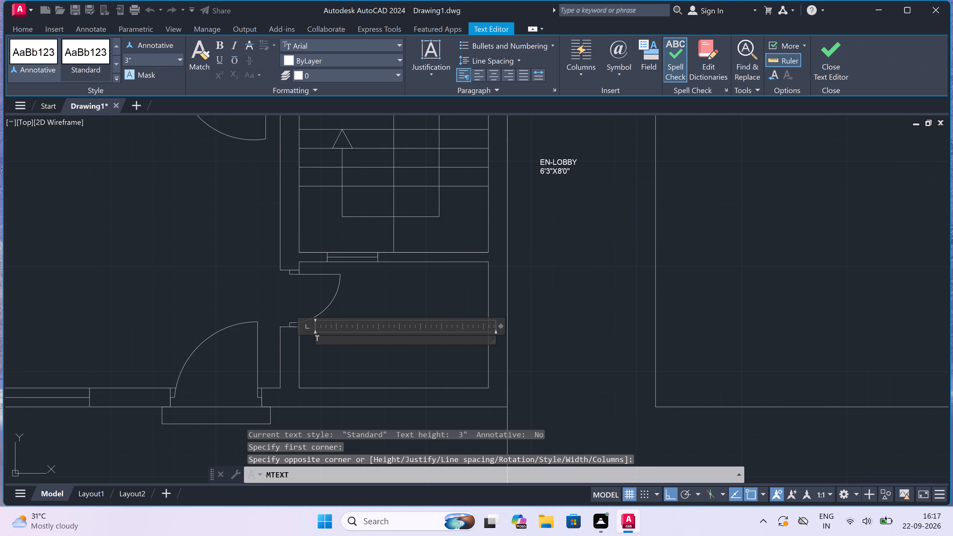
text(OIL)
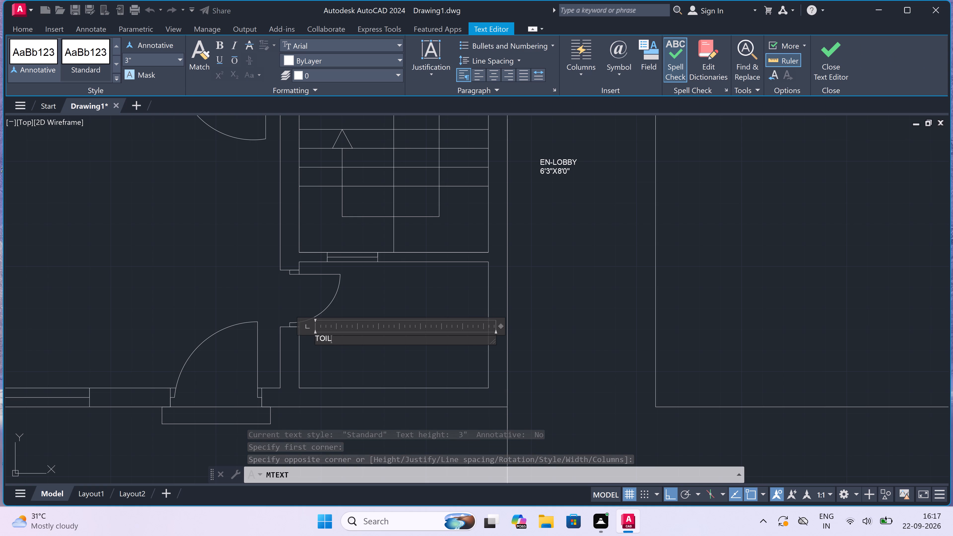
text(ET)
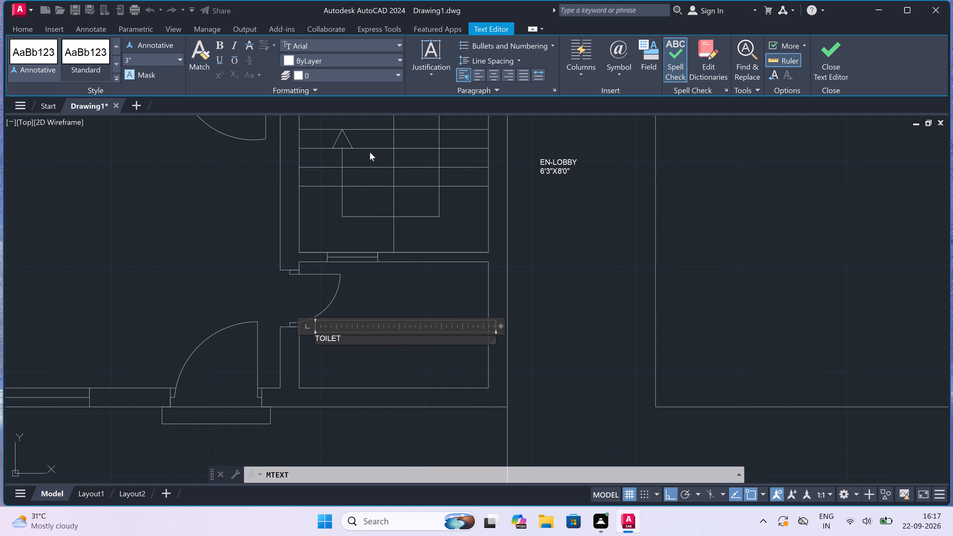
Add the size 7'6"X5'0" as a second line of the TOILET label and finish the text.
scroll(370, 152, down, 1)
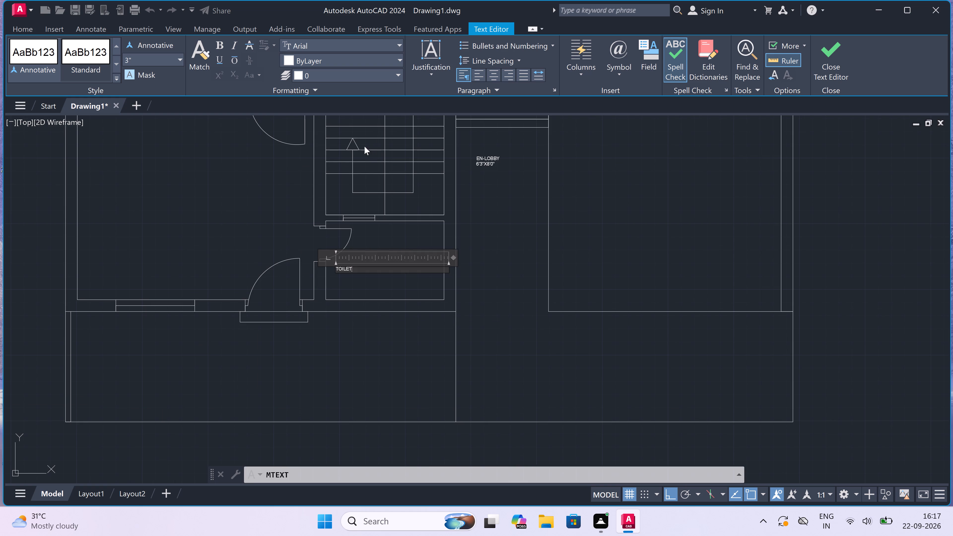
scroll(361, 202, up, 3)
scroll(360, 222, down, 1)
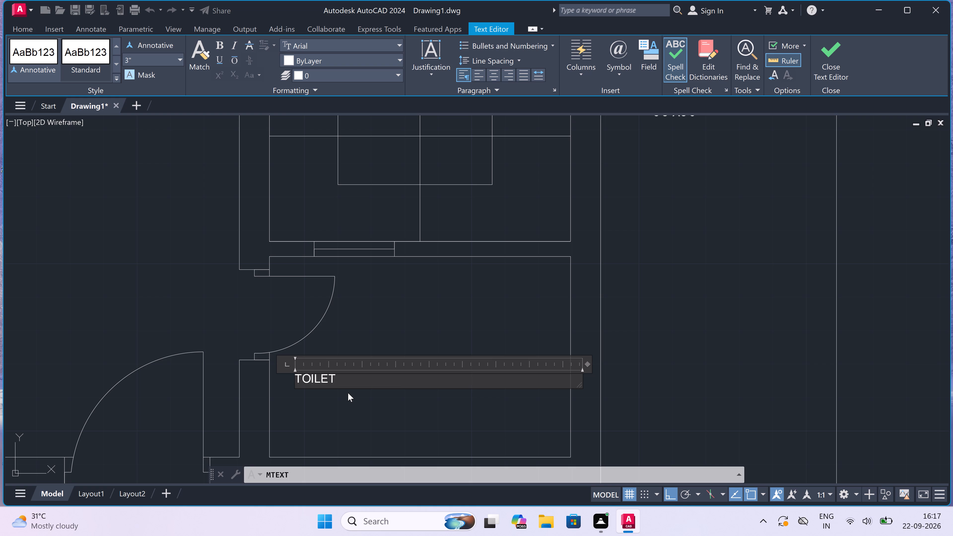
key(7)
text('6)
key(BackSpace)
key(BackSpace)
key(BackSpace)
key(Return)
key(7)
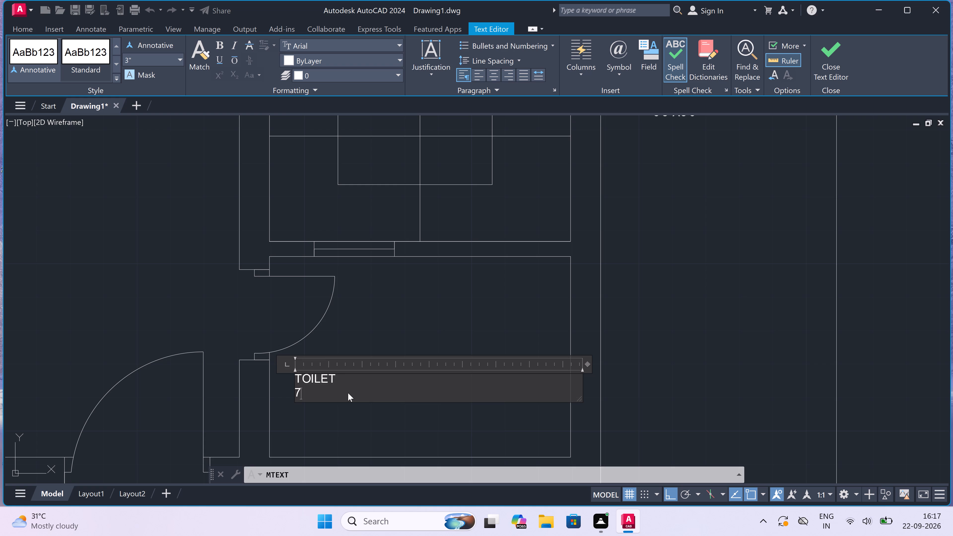
key(apostrophe)
key(6)
key(shift+quotedbl)
key(x)
key(5)
text('0)
key(shift+quotedbl)
click(417, 304)
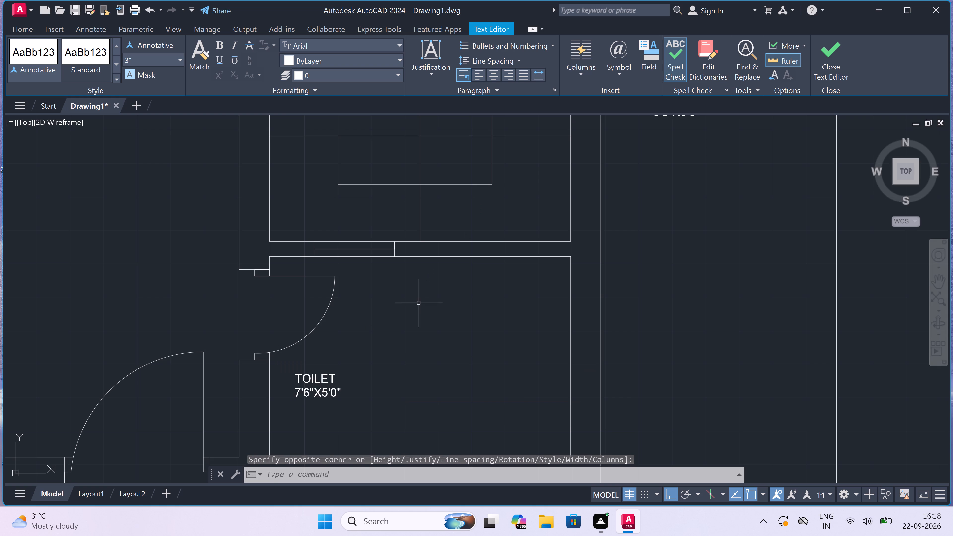
Start a multiline text label reading "DRAWING ROOM" in the northern part of the large room west of the staircase.
scroll(421, 300, down, 6)
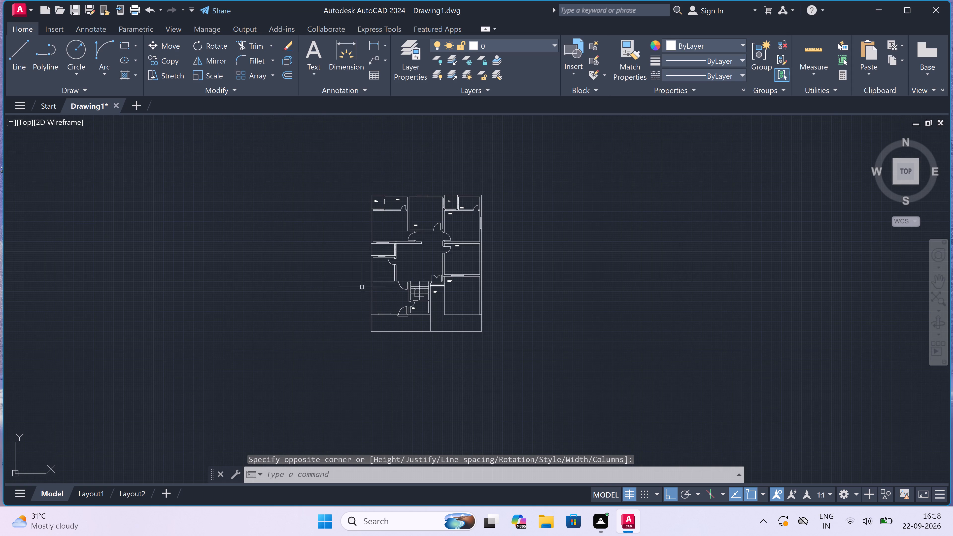
scroll(379, 282, up, 4)
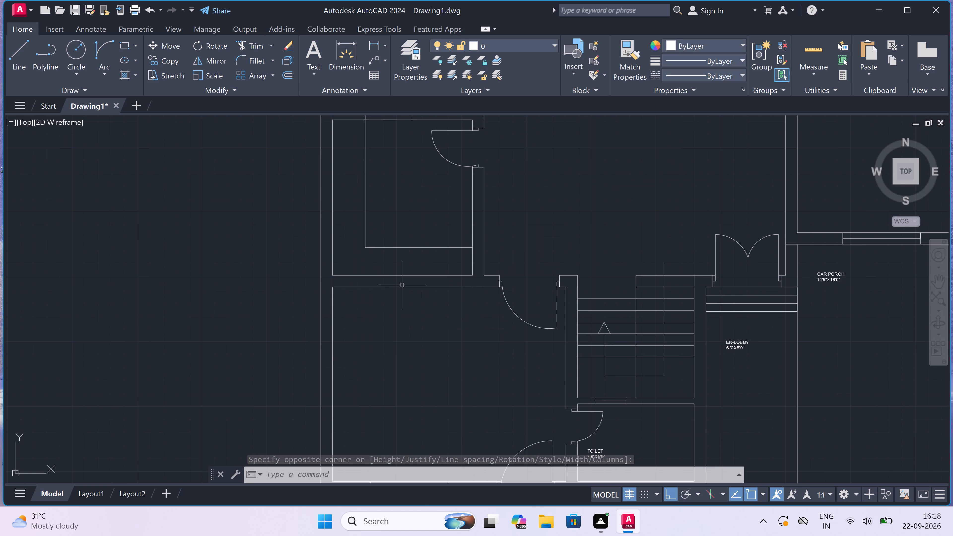
key(space)
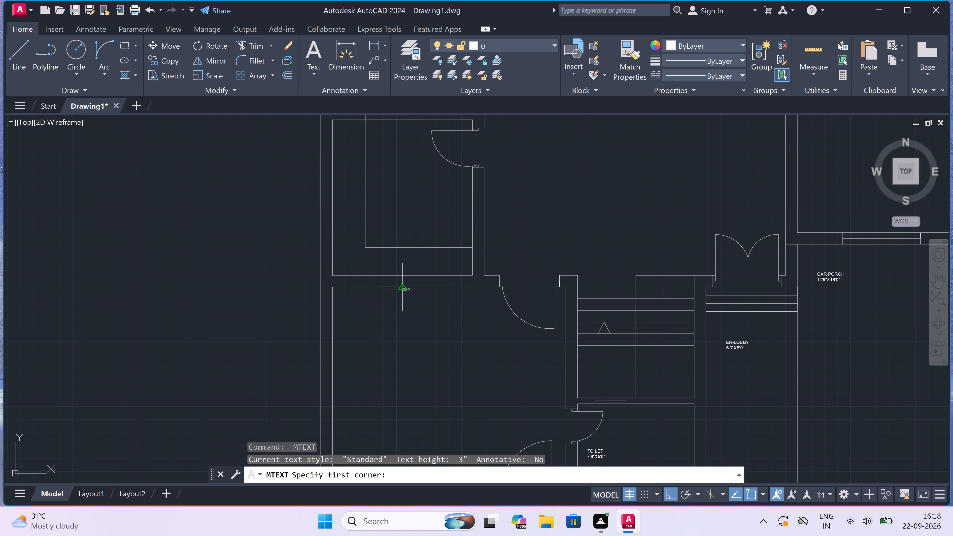
drag(373, 310, 379, 312)
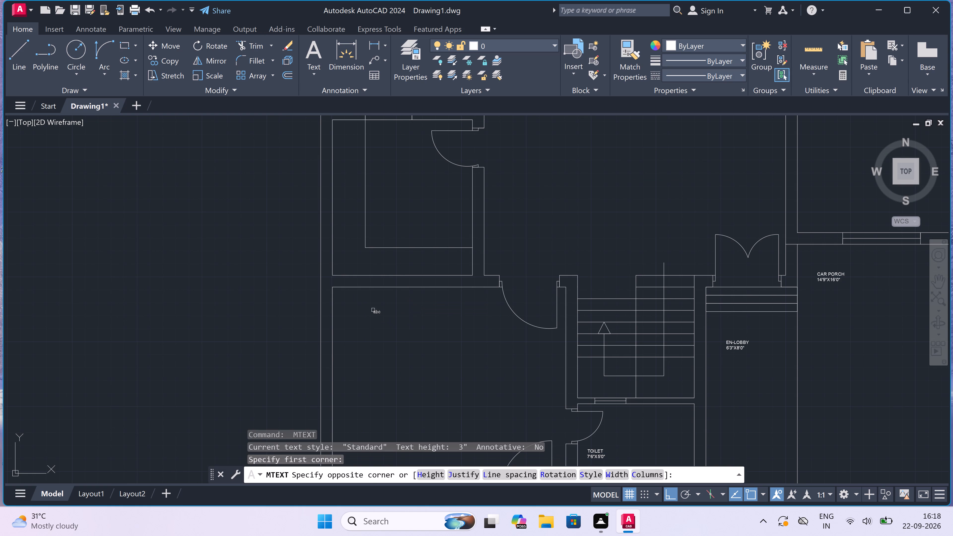
drag(379, 312, 396, 316)
click(574, 329)
scroll(388, 329, up, 3)
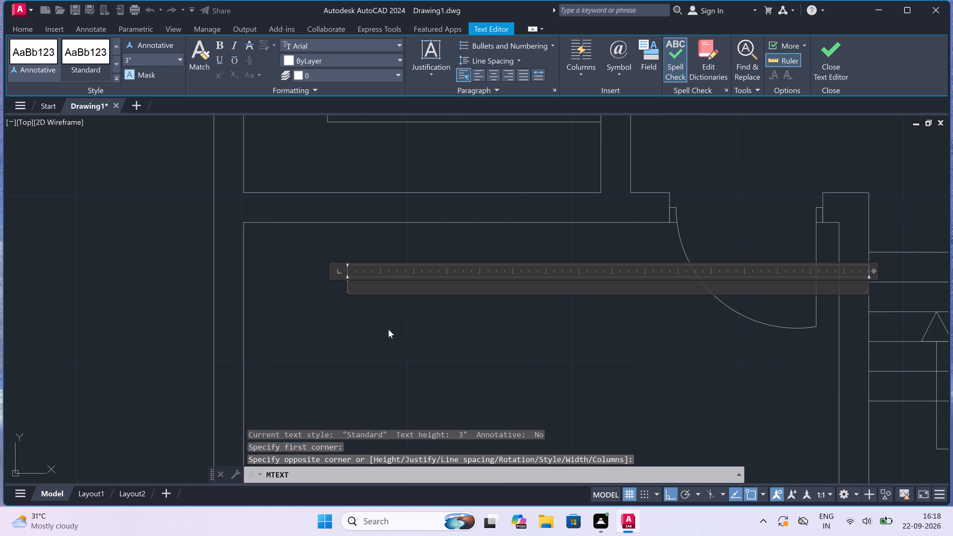
text(DR)
text(AW)
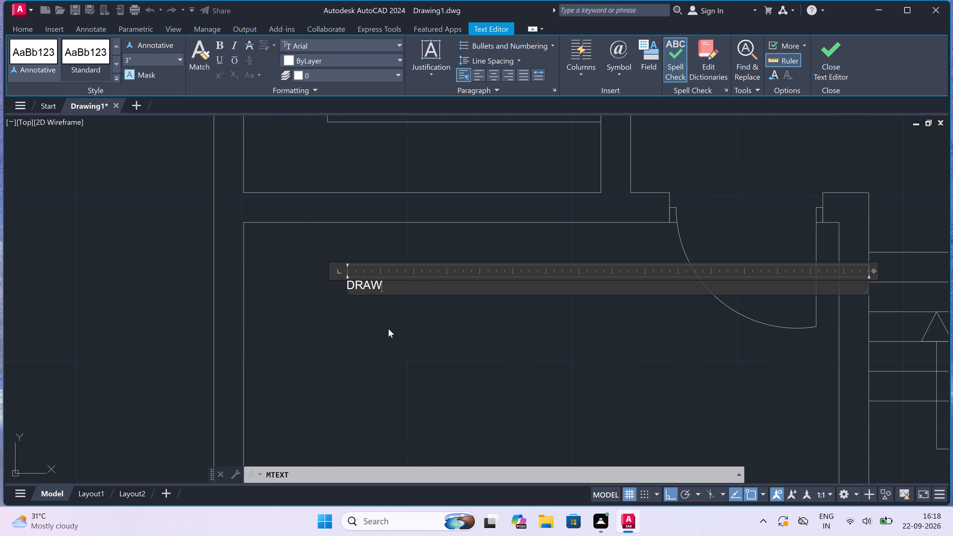
text(ING)
key(space)
text(ROOM)
Add the size 15'0"X12'6" as a second line of the DRAWING ROOM label and finish the text.
key(Return)
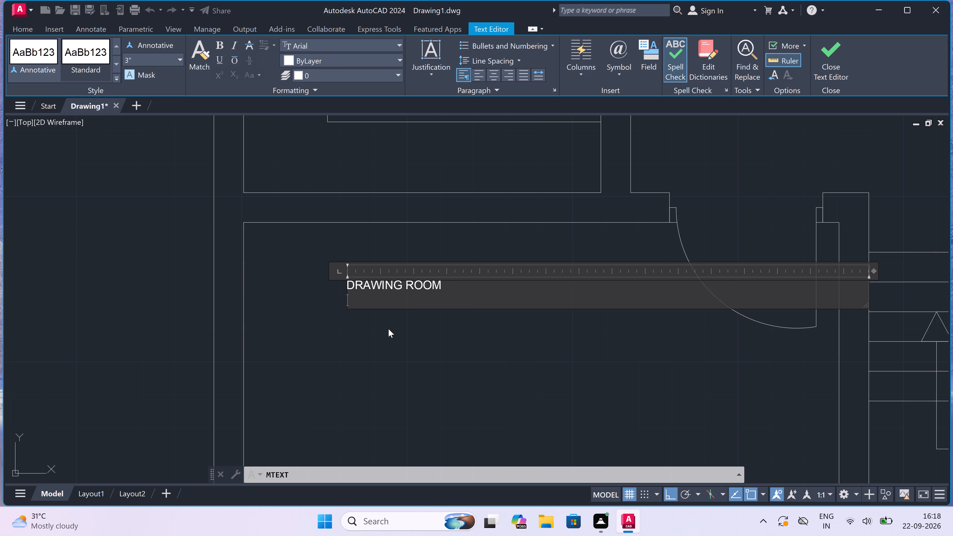
key(1)
key(5)
text('0)
key(shift+quotedbl)
key(x)
text(12)
key(apostrophe)
key(6)
key(shift+quotedbl)
click(363, 377)
Start a multiline text label reading "KITCHEN" inside the counter outline of the room directly north of the drawing room.
scroll(369, 373, down, 4)
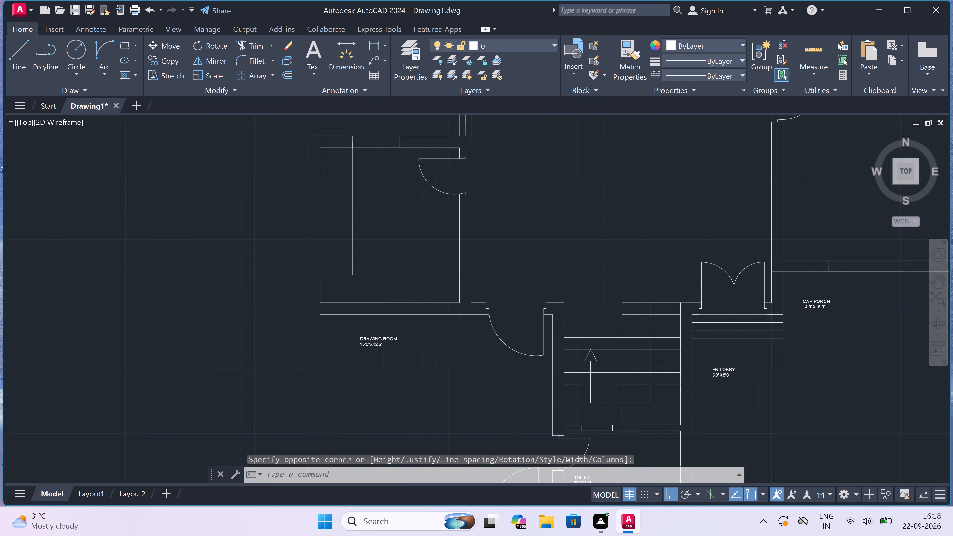
scroll(379, 268, up, 2)
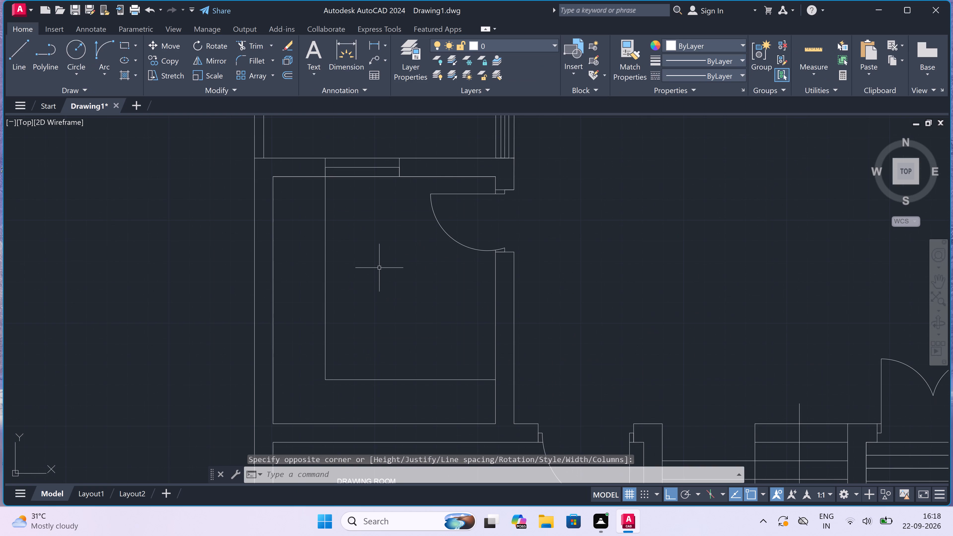
key(space)
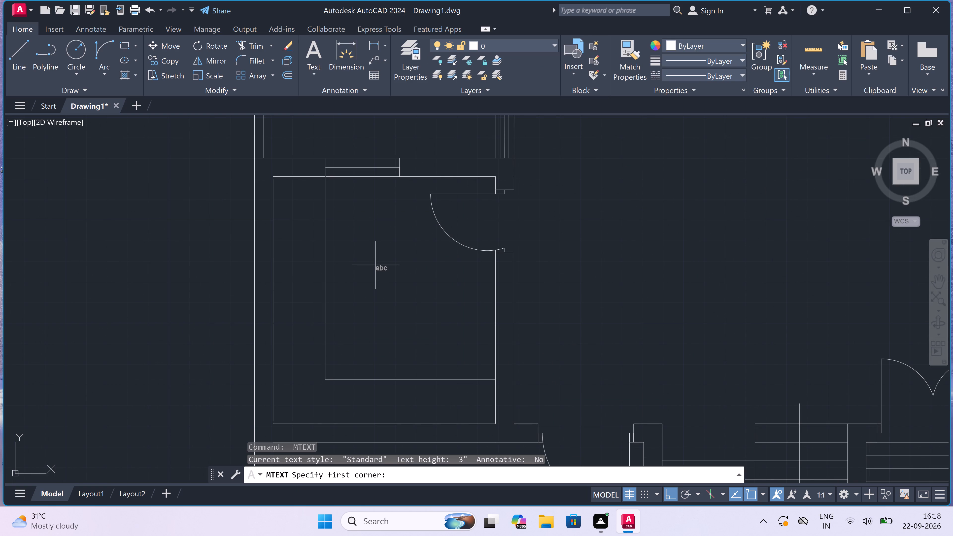
drag(350, 301, 354, 302)
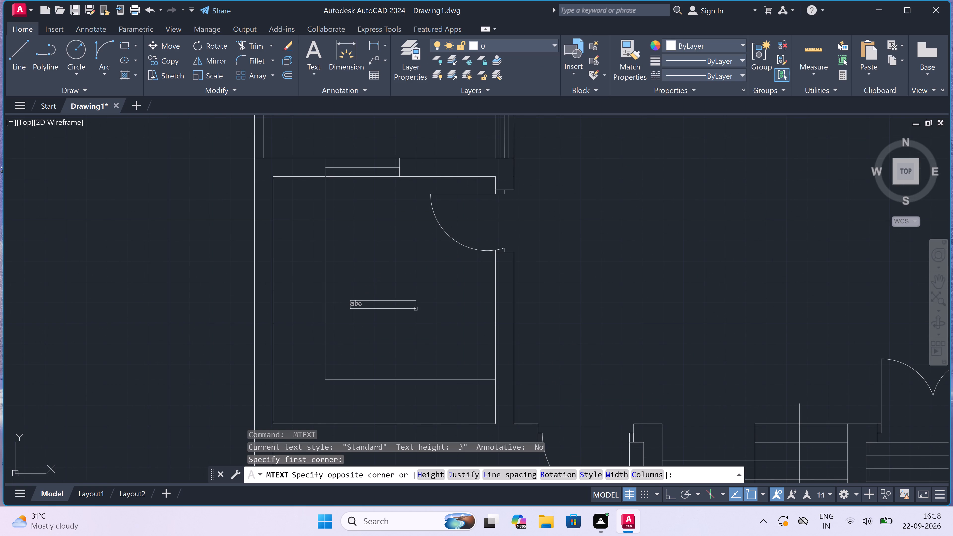
click(587, 314)
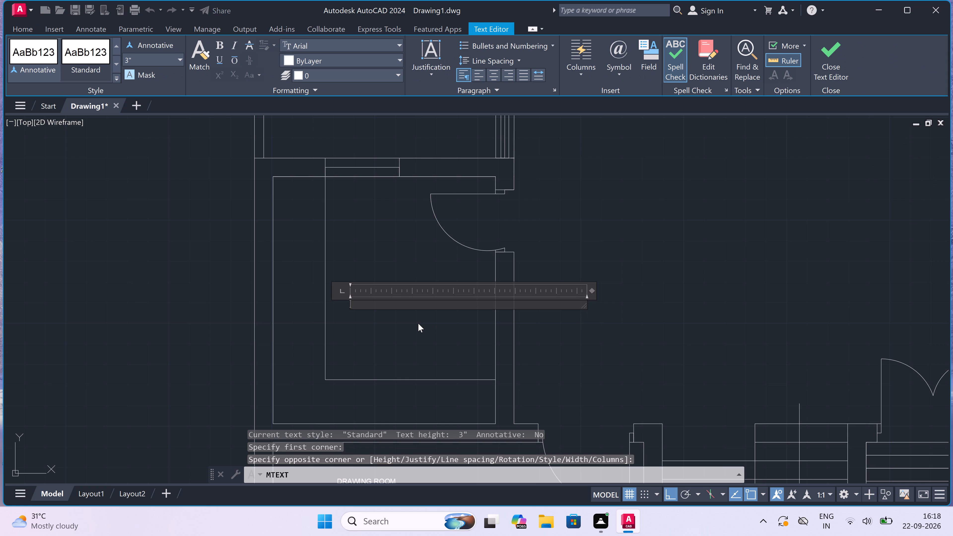
text(KIT)
text(CHE)
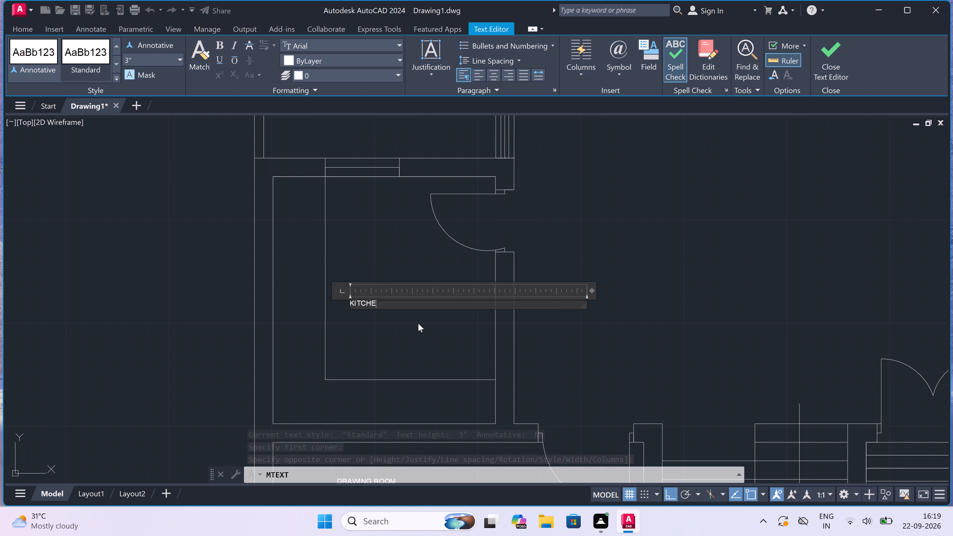
key(n)
Add the size 9'0"X10'0" as a second line of the KITCHEN label and finish the text.
key(Return)
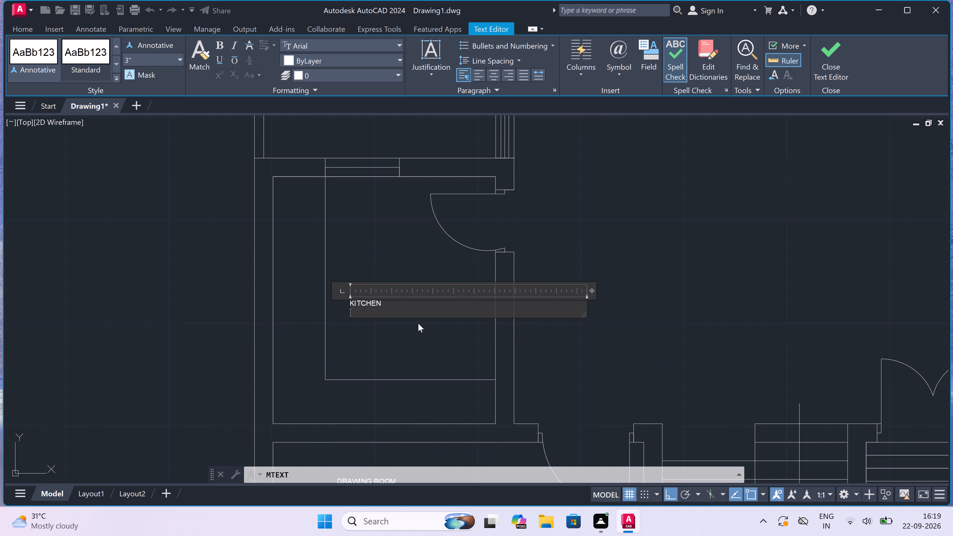
text(9'0)
text("X)
key(1)
text(0'0)
key(shift+quotedbl)
click(416, 331)
Start a multiline text label reading "LAUNDRY" inside the small room directly north of the kitchen.
scroll(416, 330, down, 3)
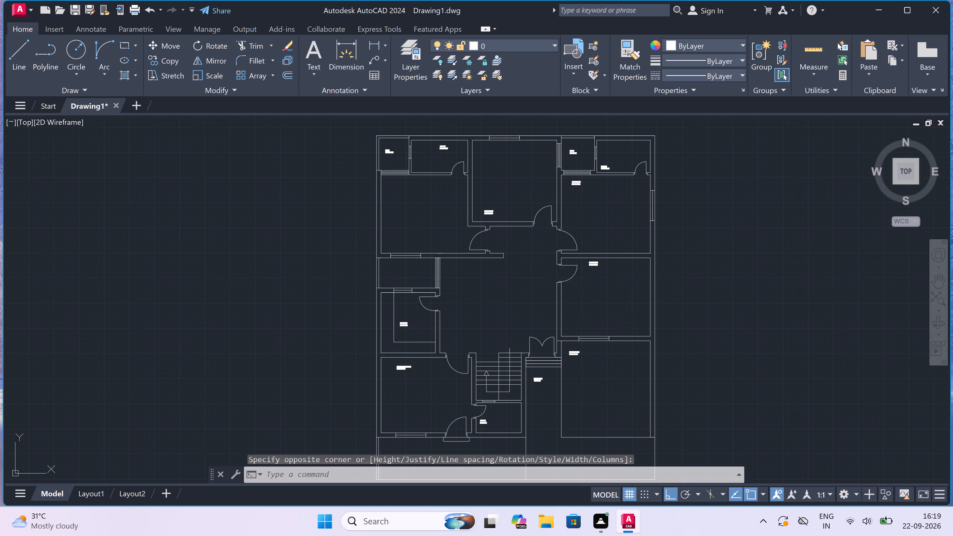
scroll(416, 326, down, 1)
scroll(417, 296, up, 4)
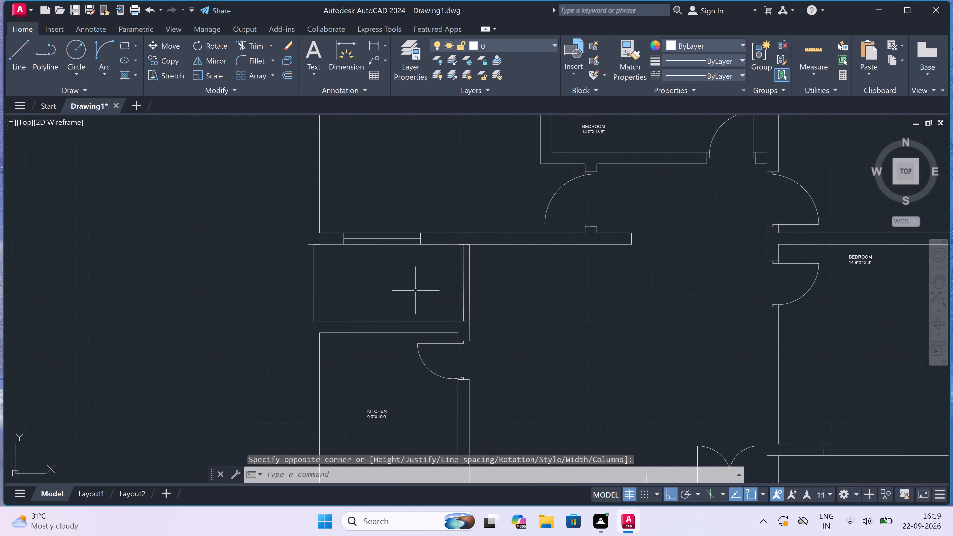
key(space)
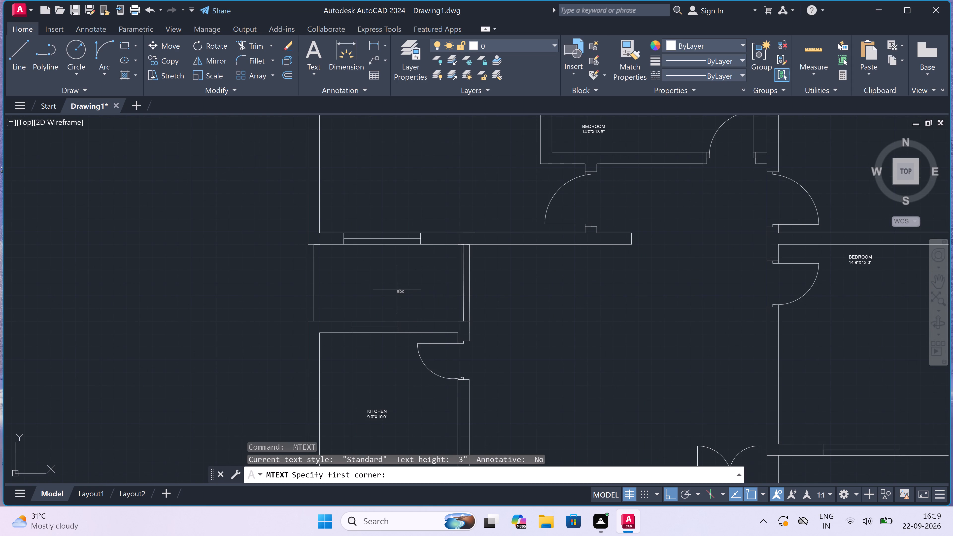
scroll(354, 278, up, 1)
drag(341, 272, 355, 272)
click(583, 300)
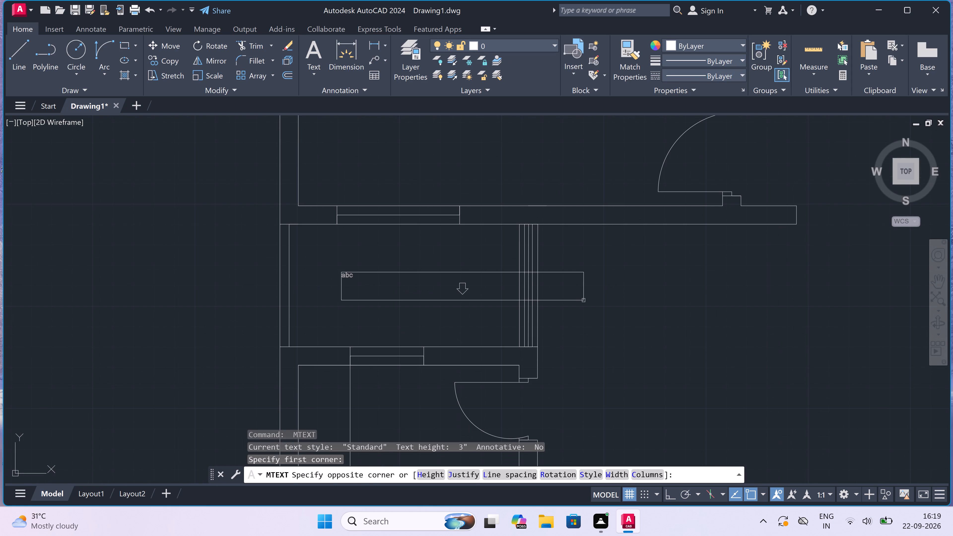
key(l)
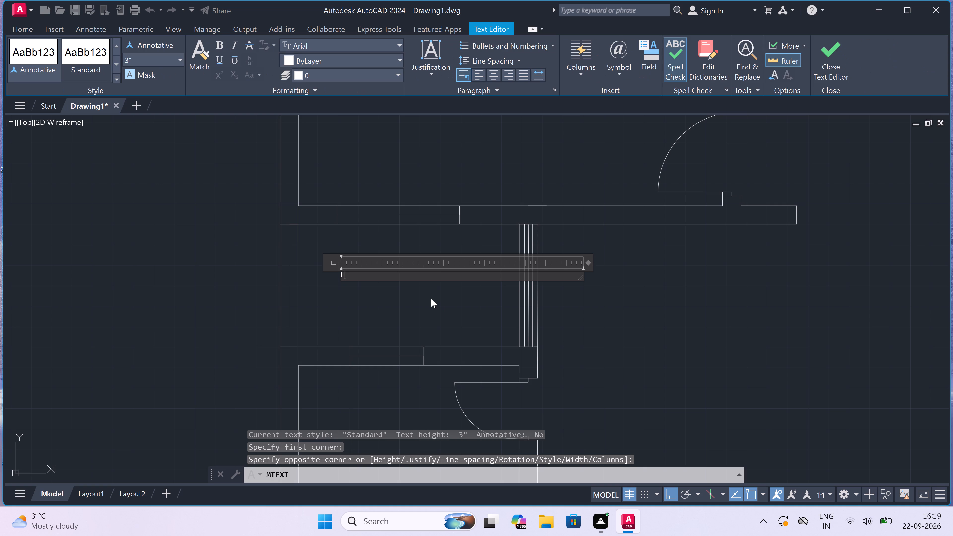
key(a)
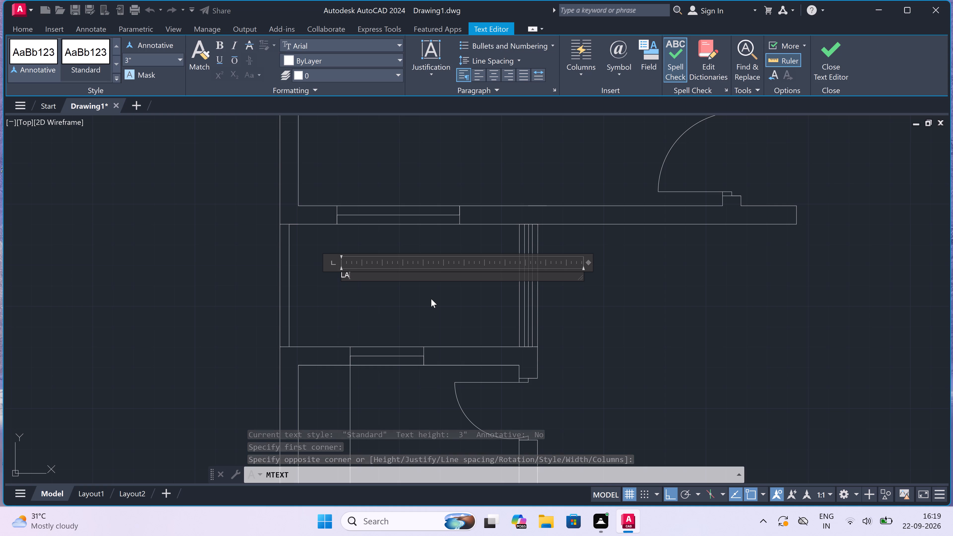
key(u)
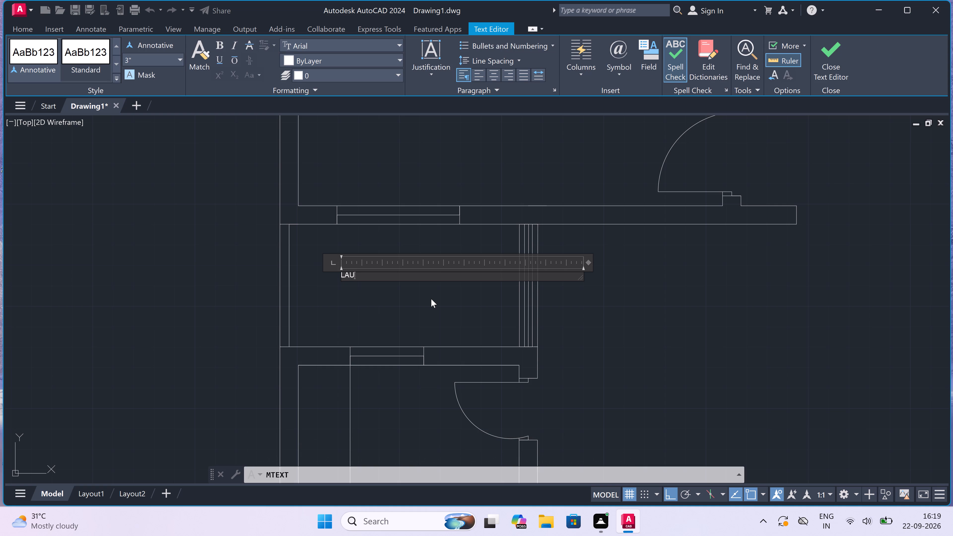
key(n)
key(d)
text(RY)
Add the size 9'4.5"X5'0" as a second line of the LAUNDRY label and finish the text.
key(Return)
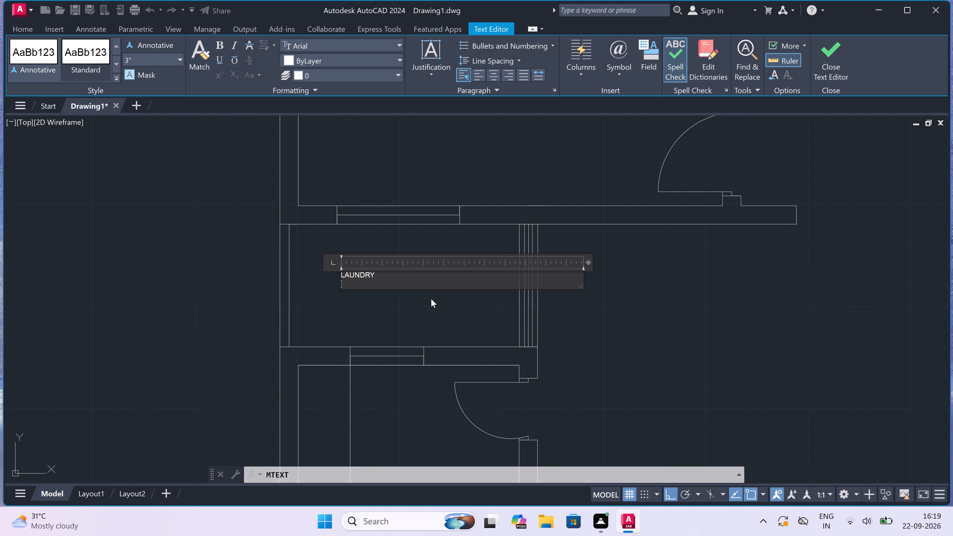
key(9)
key(apostrophe)
key(4)
key(period)
key(5)
key(shift+quotedbl)
key(x)
key(5)
text('0)
key(shift+quotedbl)
click(416, 319)
Start a multiline text label reading "BEDROOM" near the southwest corner of the large room directly north of the laundry.
scroll(408, 302, down, 2)
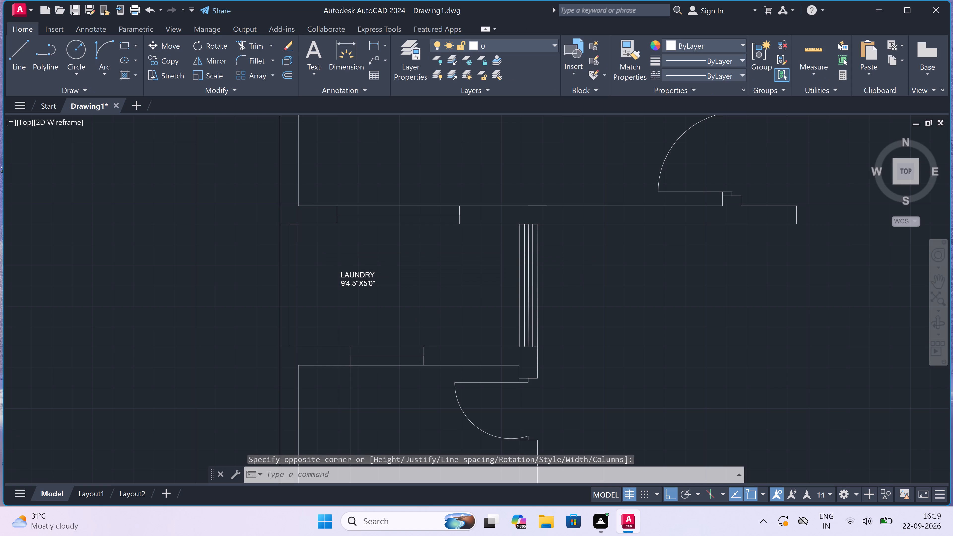
scroll(408, 302, down, 5)
scroll(411, 285, up, 5)
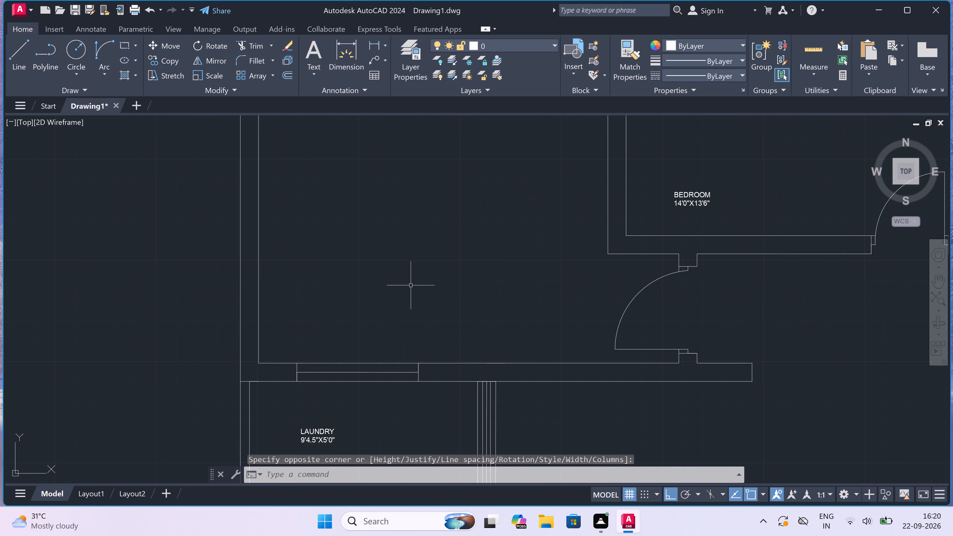
key(space)
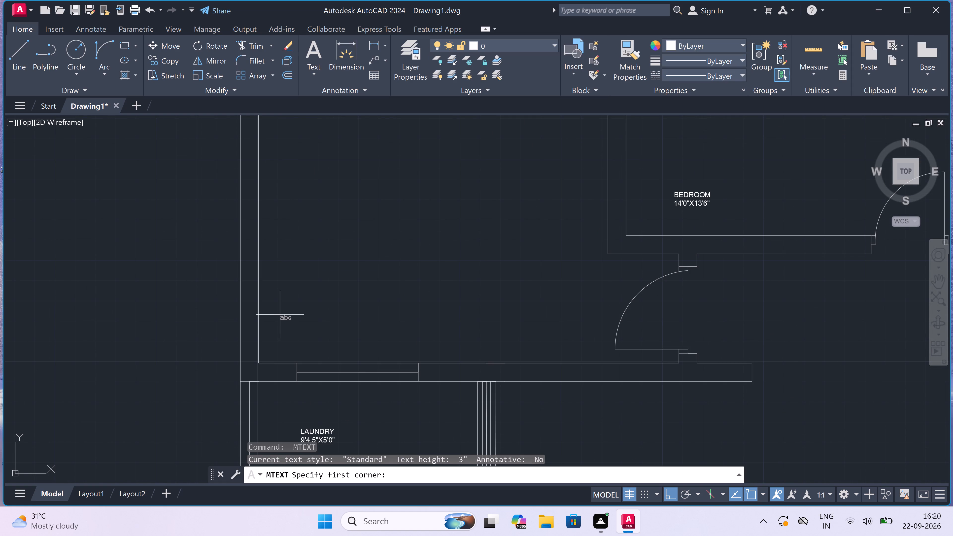
drag(298, 323, 305, 321)
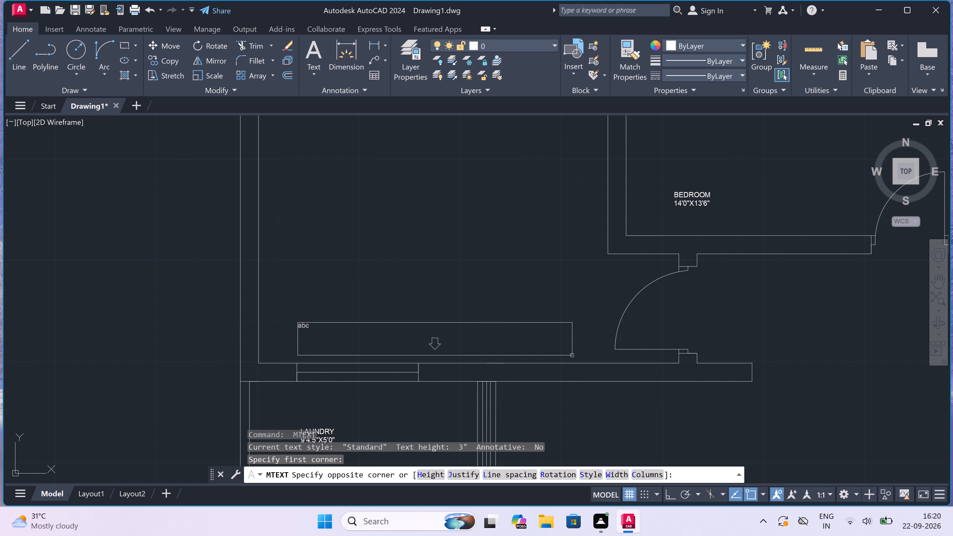
click(641, 330)
scroll(340, 333, up, 1)
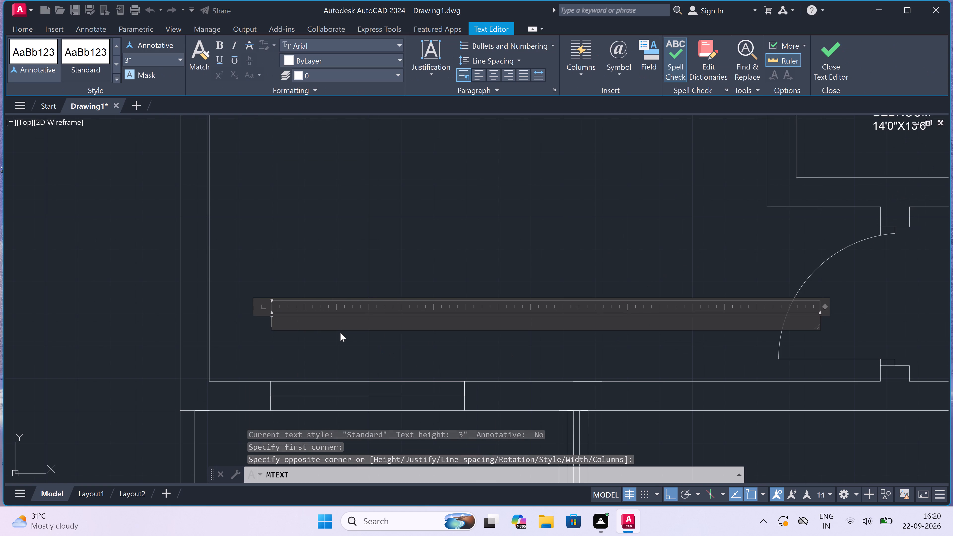
text(BEDROO)
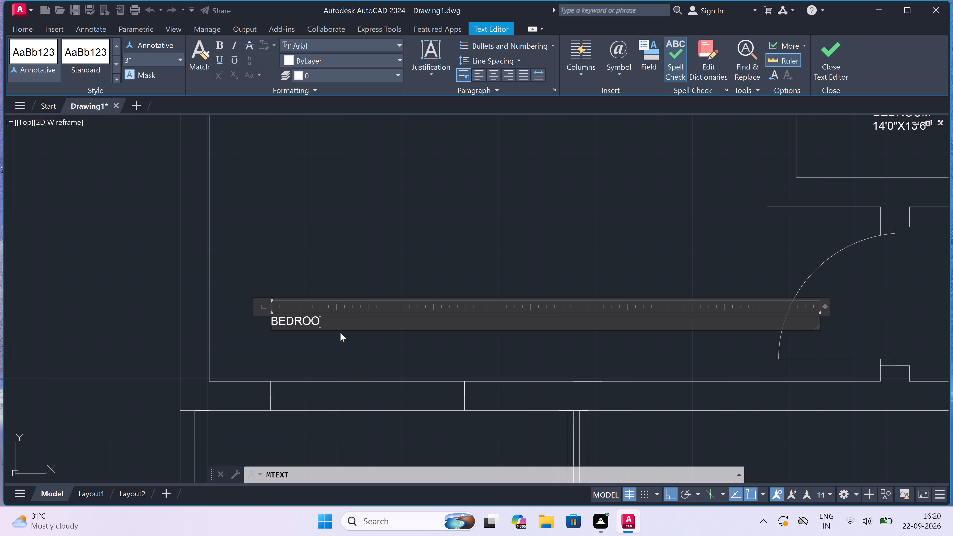
key(m)
Add the size 14'9"X13'0" as a second line of this BEDROOM label and finish the text.
key(Return)
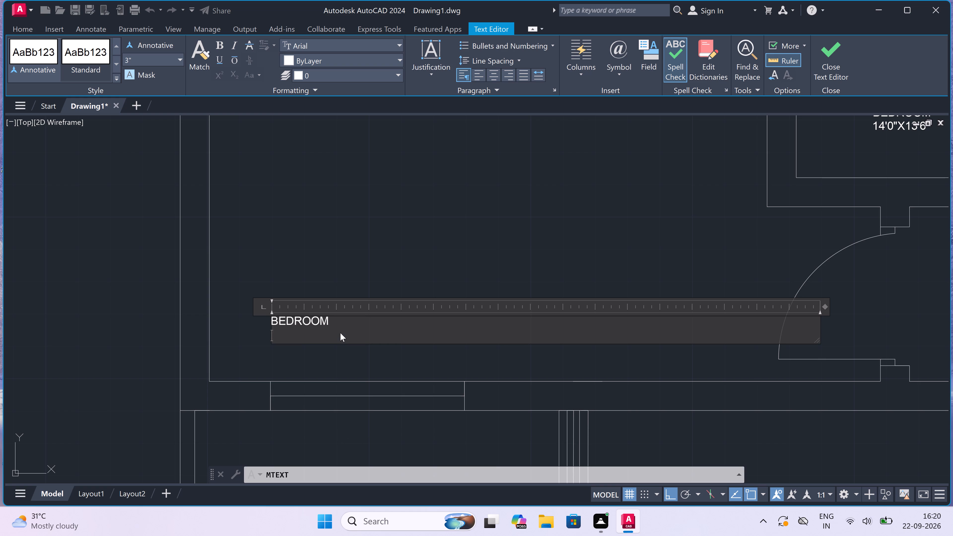
text(14)
key(apostrophe)
key(9)
key(shift+quotedbl)
key(x)
text(13)
text('0)
key(shift+quotedbl)
click(392, 198)
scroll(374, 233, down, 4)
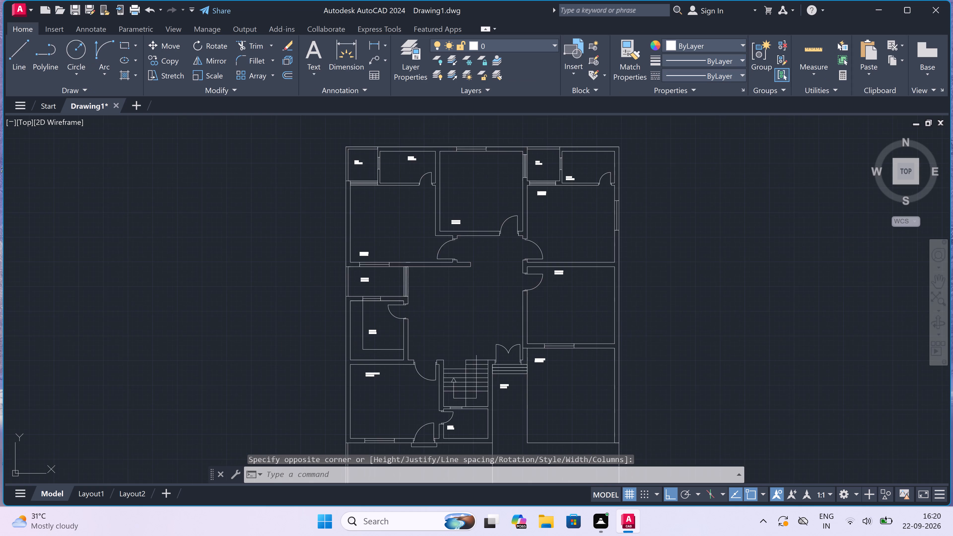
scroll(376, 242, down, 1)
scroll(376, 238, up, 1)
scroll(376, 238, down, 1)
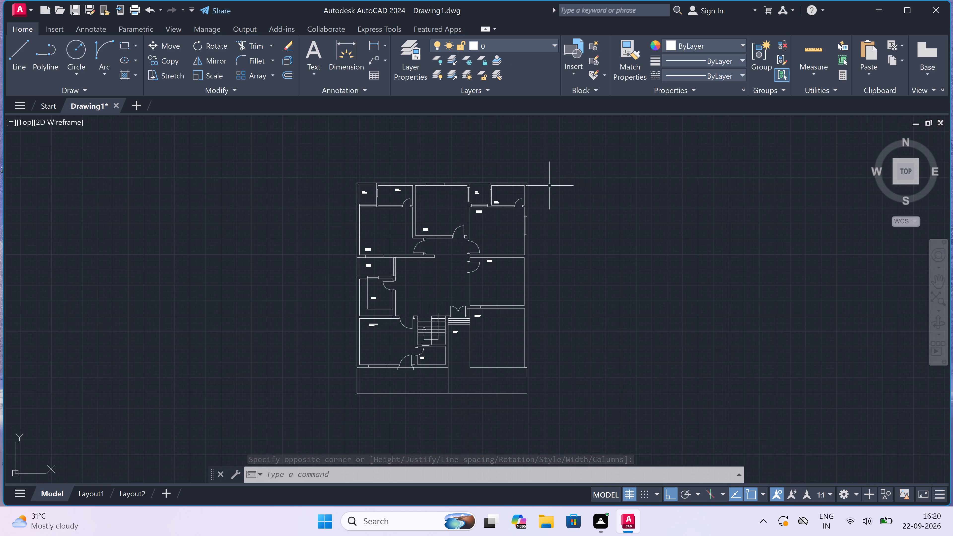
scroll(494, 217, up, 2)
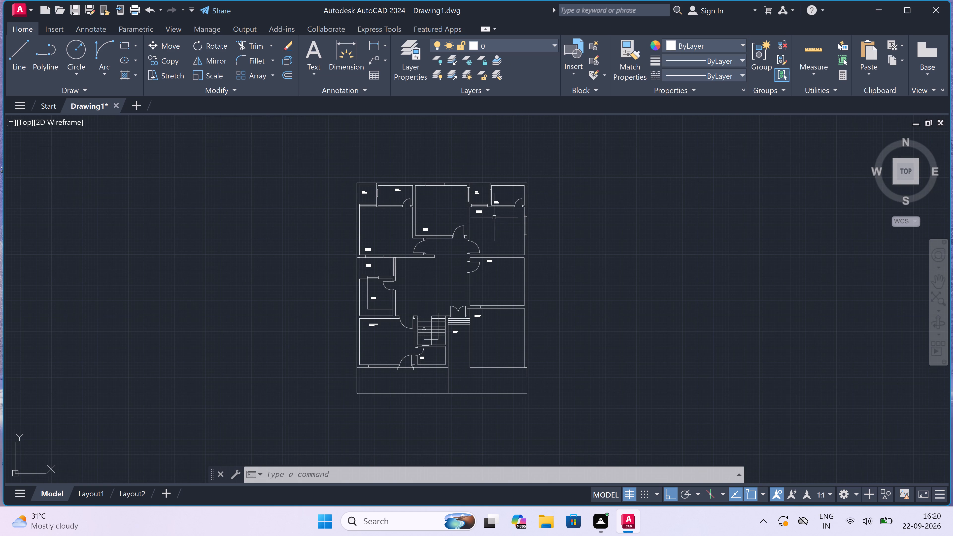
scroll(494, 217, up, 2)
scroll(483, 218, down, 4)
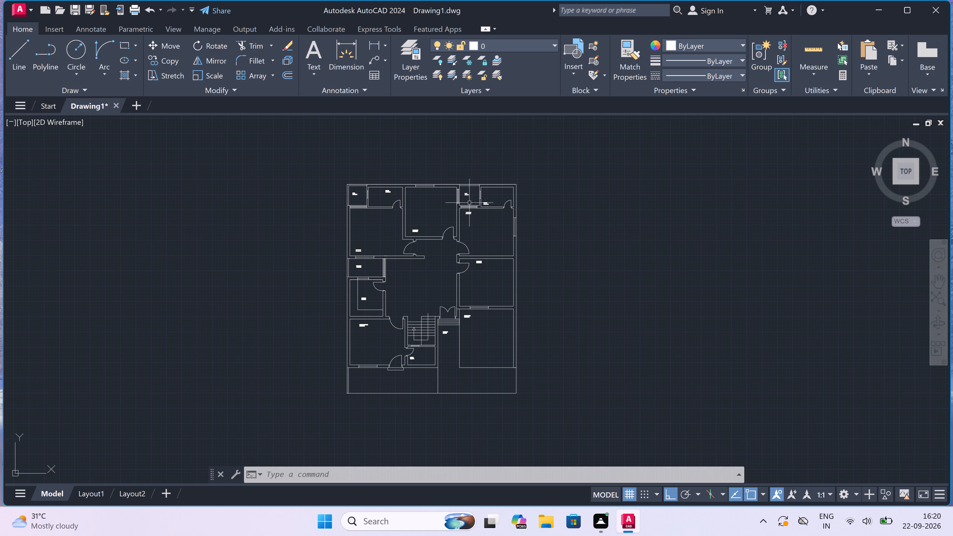
Start a multiline text label reading "TV LOUNGE" in the middle of the large central hall east of the kitchen.
key(space)
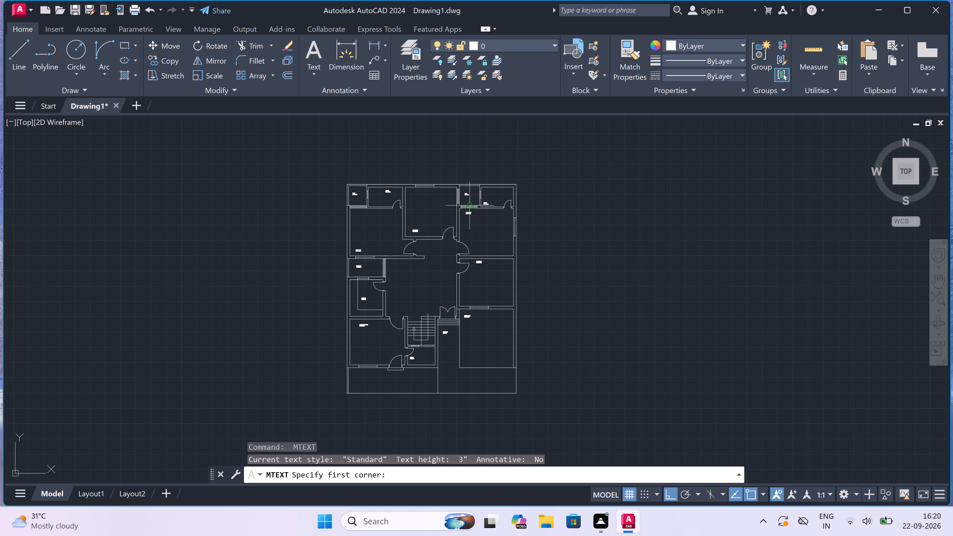
scroll(426, 289, up, 3)
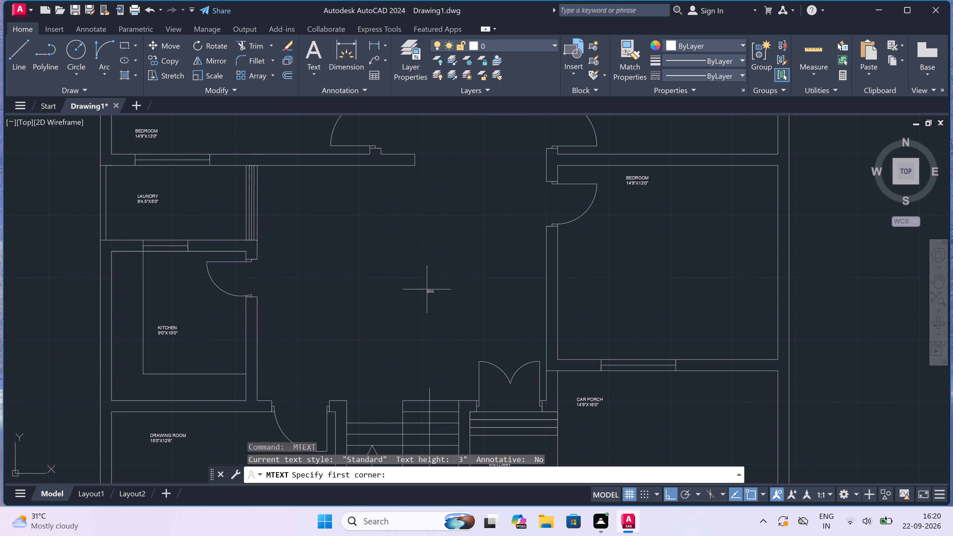
drag(401, 299, 410, 300)
click(514, 319)
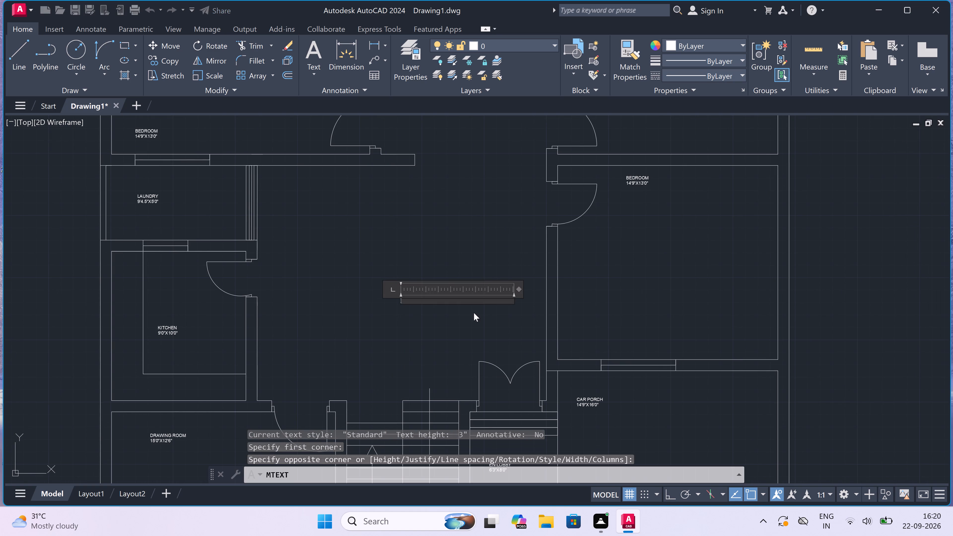
text(TV)
key(space)
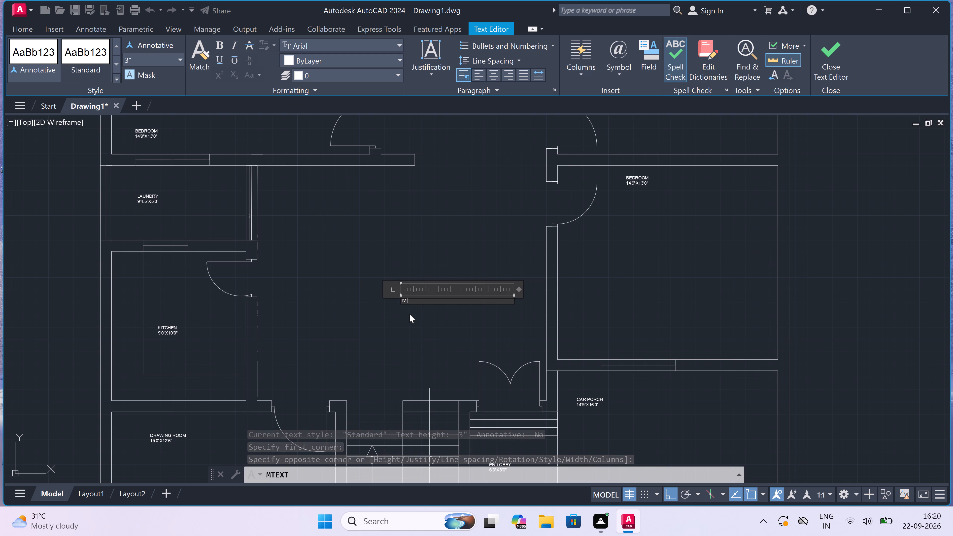
text(LOU)
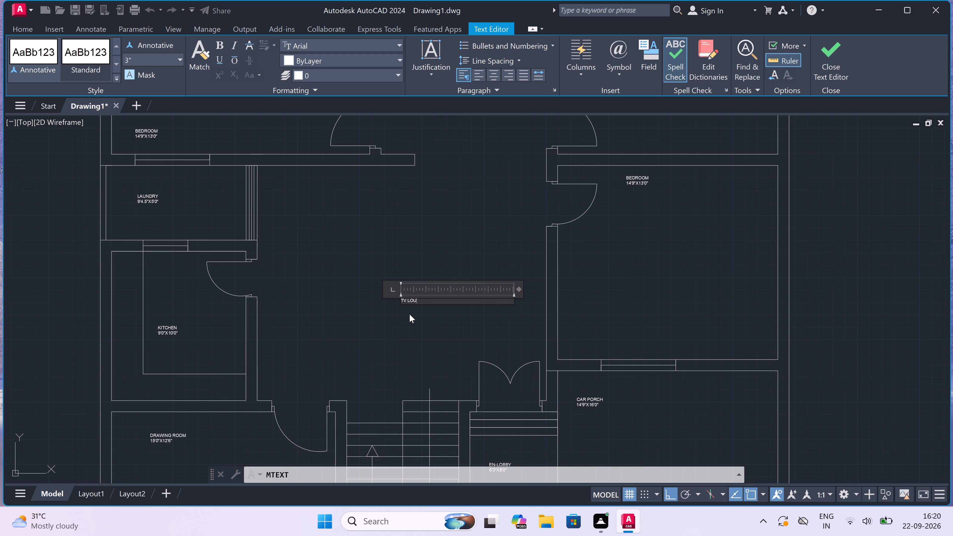
text(NGE)
scroll(409, 314, up, 2)
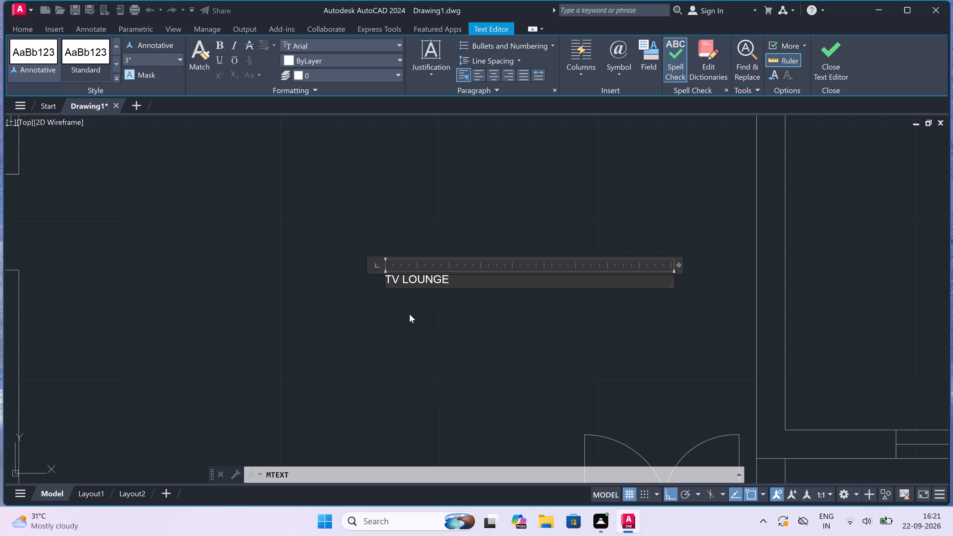
Add the size 19'9"X15'9" as a second line of the TV LOUNGE label and finish the text.
key(Return)
key(1)
text(9')
key(9)
key(shift+quotedbl)
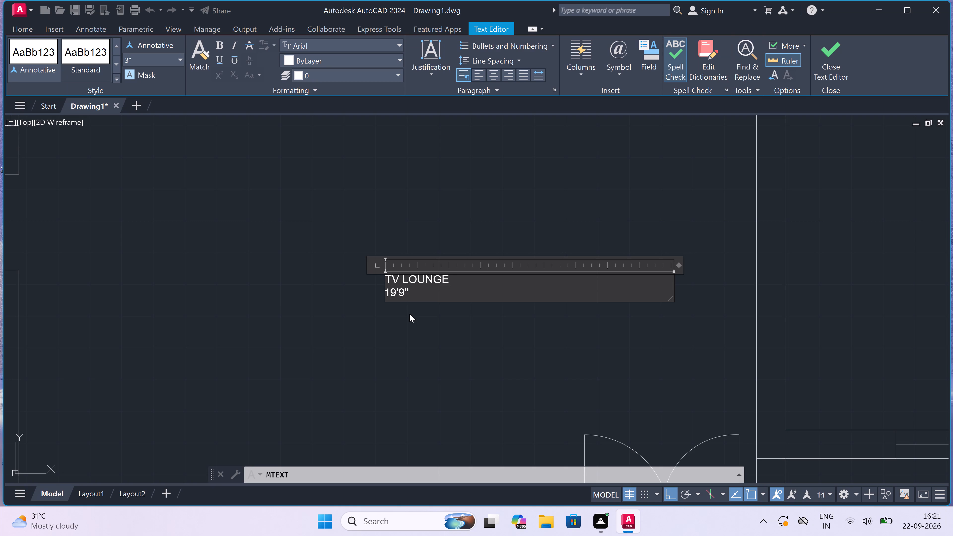
key(x)
key(1)
text(5')
key(9)
key(shift+quotedbl)
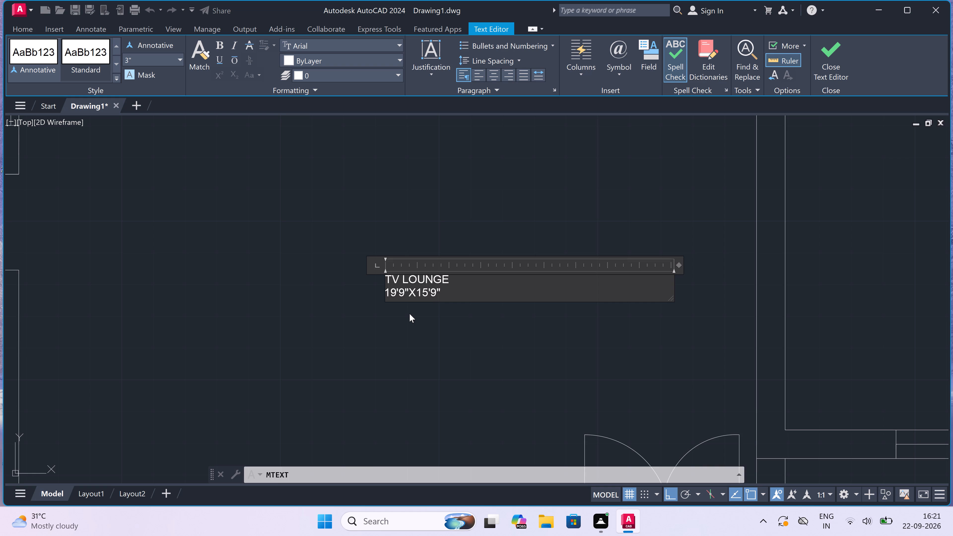
click(412, 308)
Select all the room labels using the TV LOUNGE label as the match and set their text height to 6".
scroll(412, 307, down, 4)
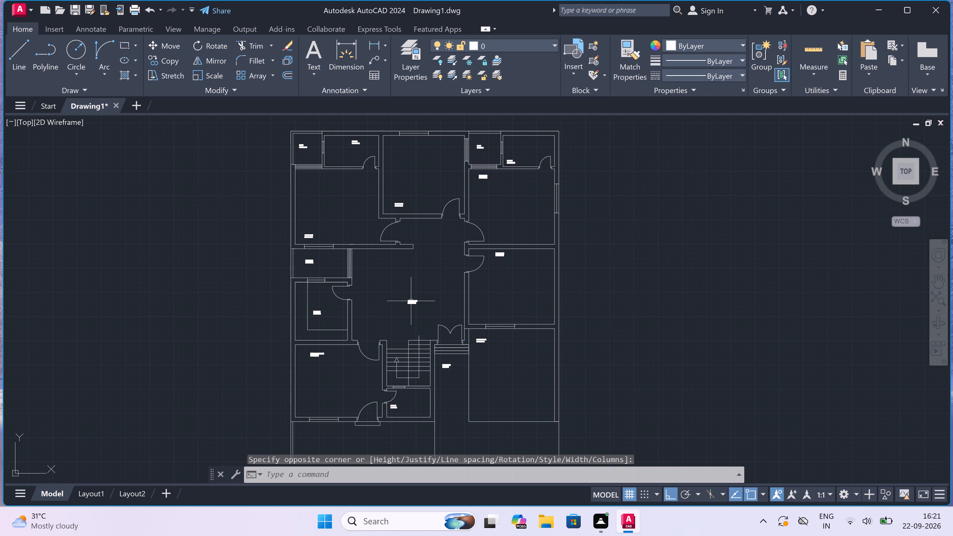
scroll(411, 301, down, 1)
scroll(413, 298, up, 1)
click(414, 296)
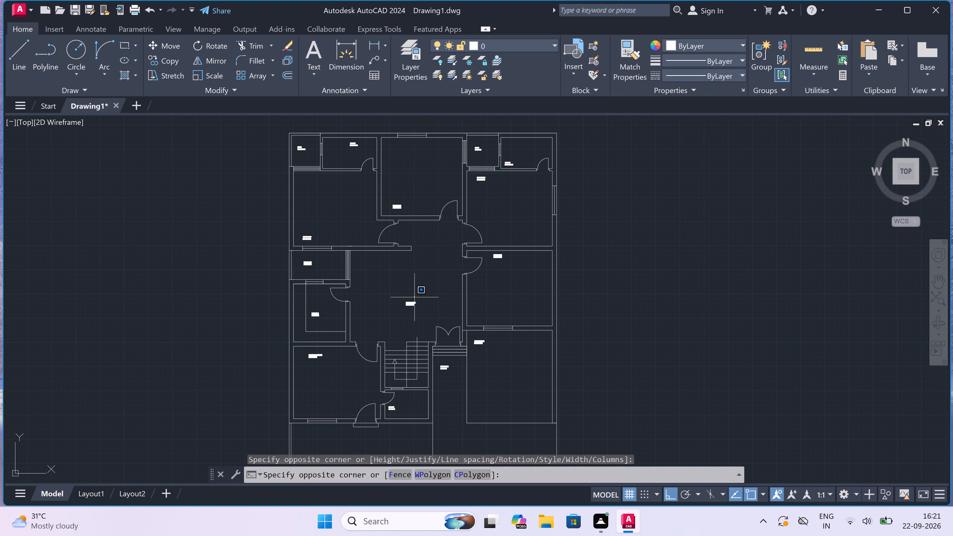
click(405, 309)
right_click(389, 280)
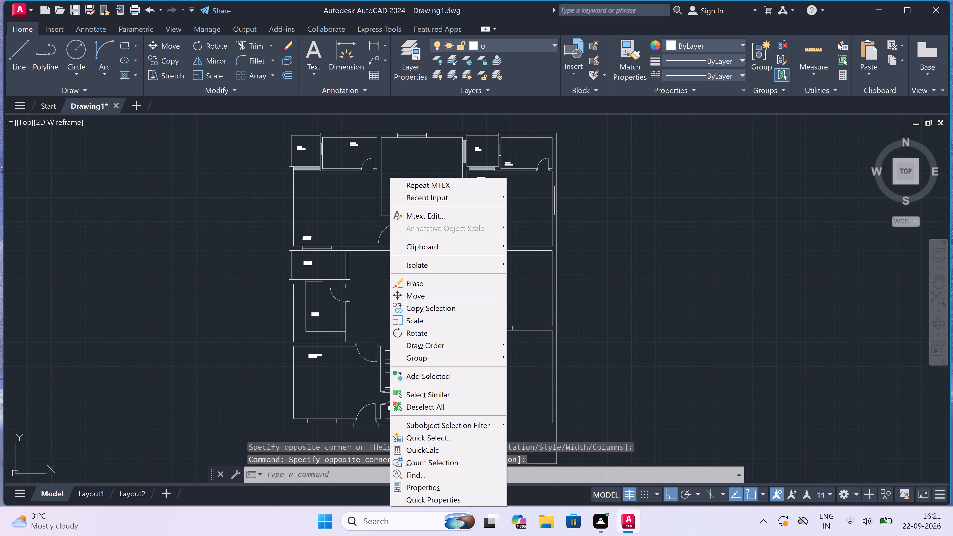
click(438, 389)
right_click(261, 262)
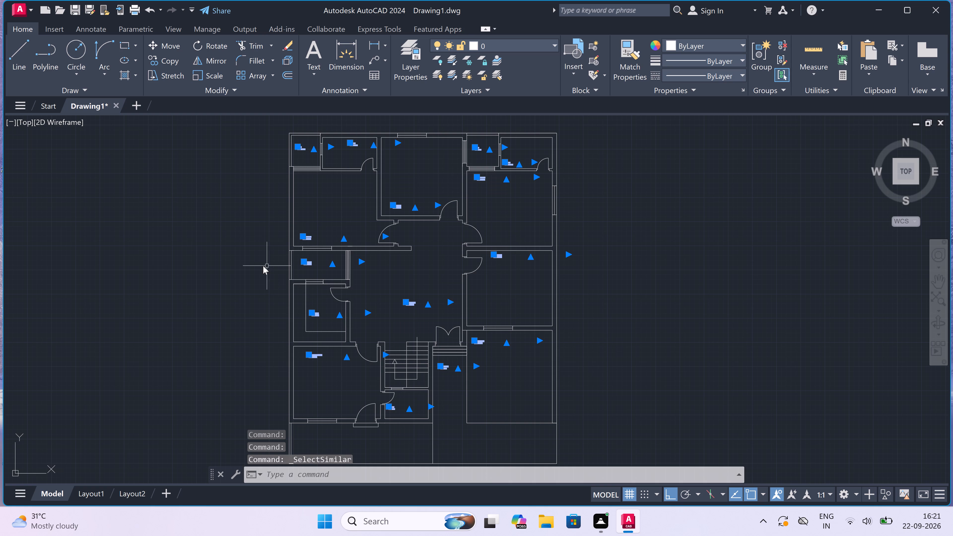
click(311, 487)
click(121, 283)
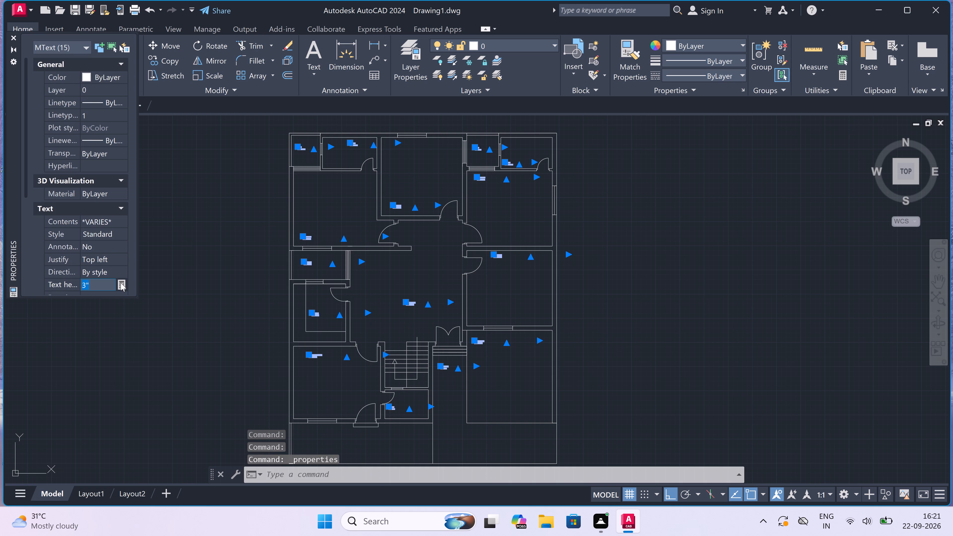
key(BackSpace)
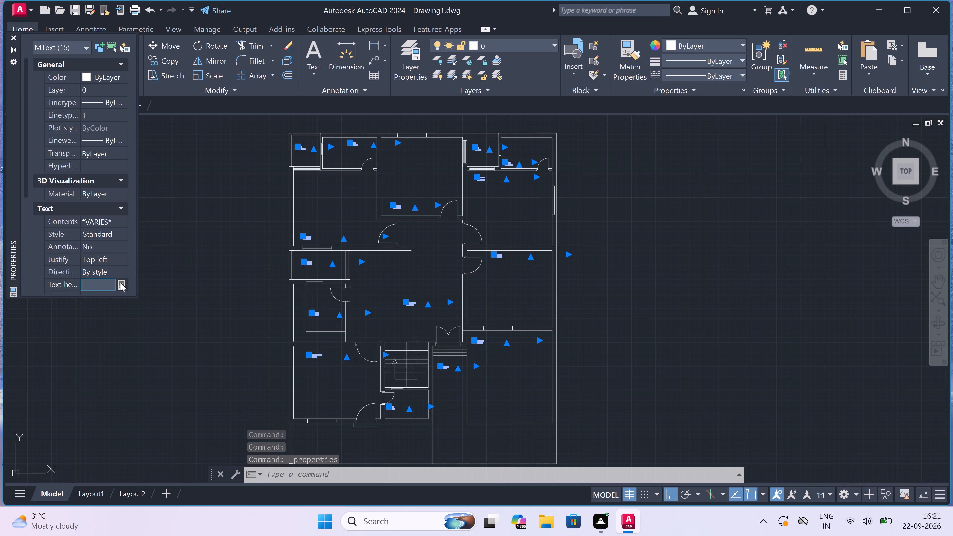
key(6)
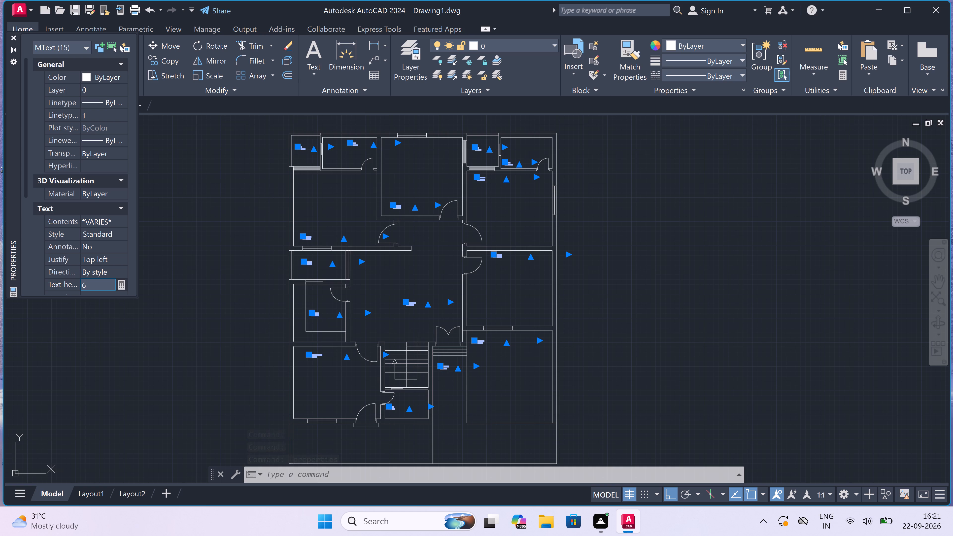
key(shift+quotedbl)
click(276, 259)
key(Escape)
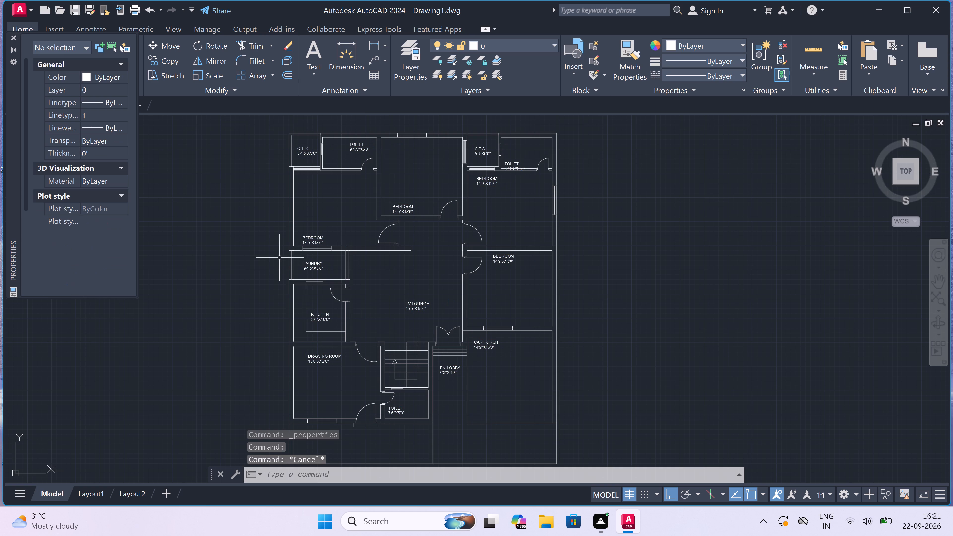
Copy the entire labelled floor plan about 54'-9" straight east, beside the original.
scroll(277, 244, down, 1)
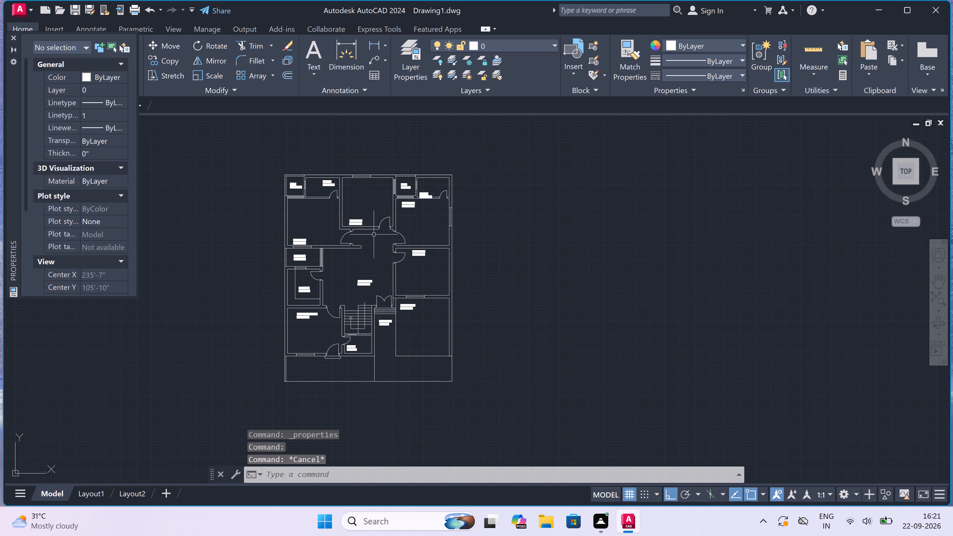
drag(515, 150, 479, 184)
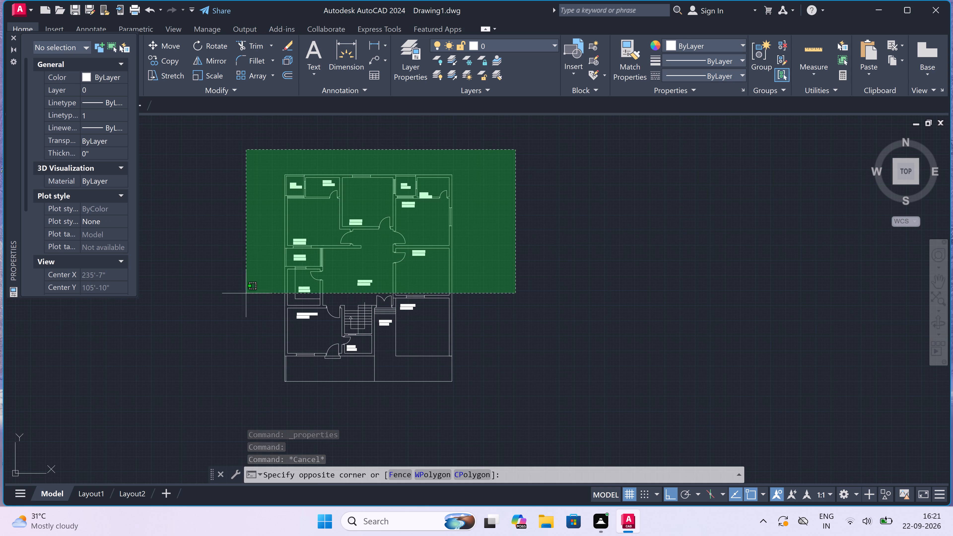
click(199, 419)
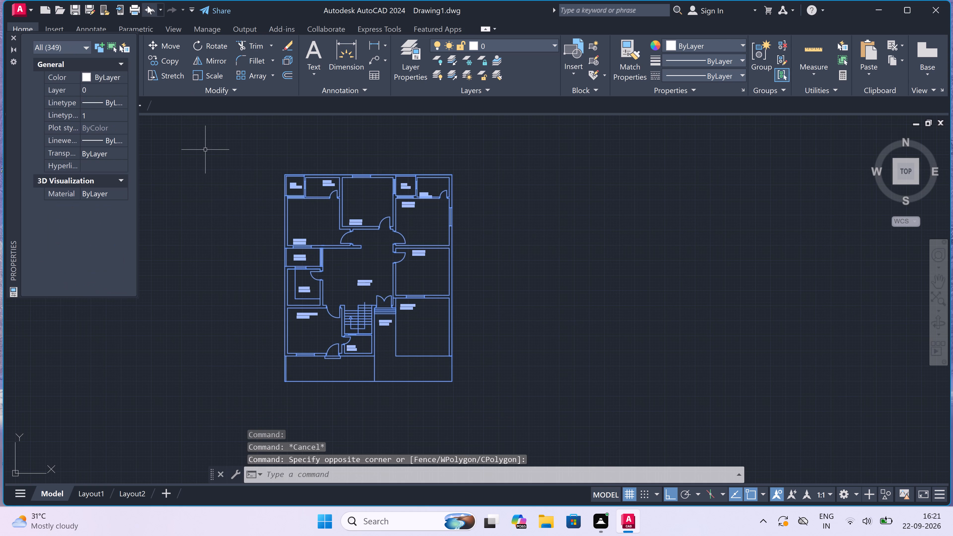
click(156, 59)
drag(323, 225, 347, 228)
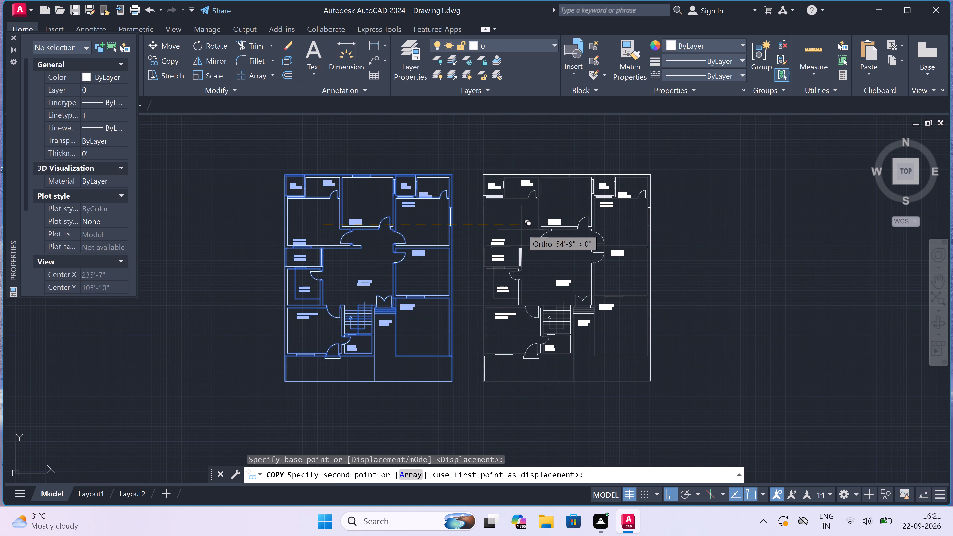
click(522, 229)
key(Escape)
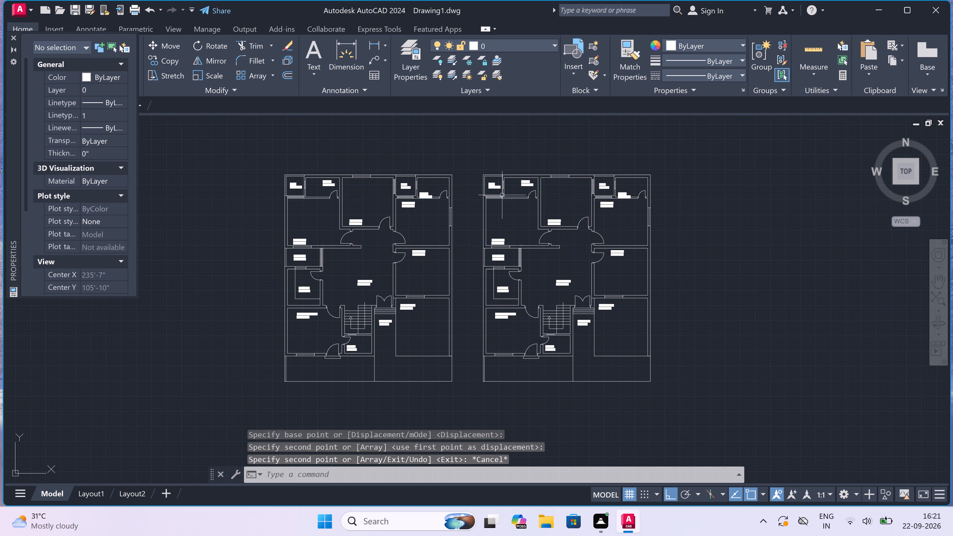
Delete twelve room labels from the east plan copy, leaving only the O.T.S, TOILET and BEDROOM labels in its northeast corner.
scroll(501, 183, up, 3)
click(477, 189)
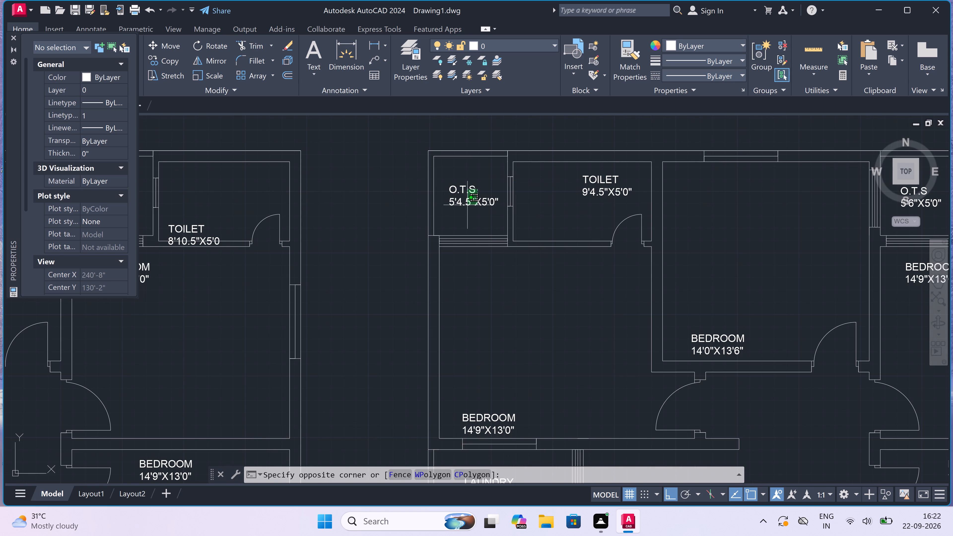
click(467, 204)
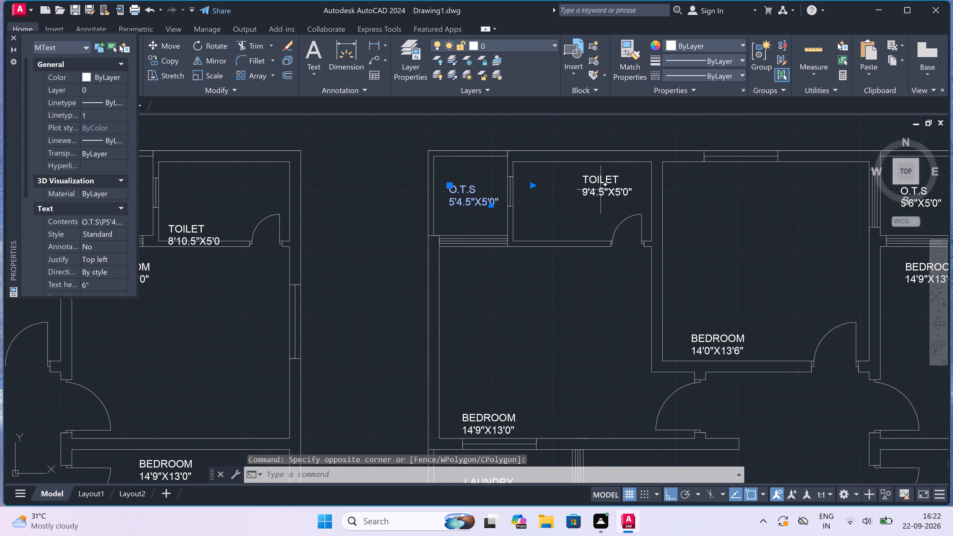
click(602, 189)
click(722, 344)
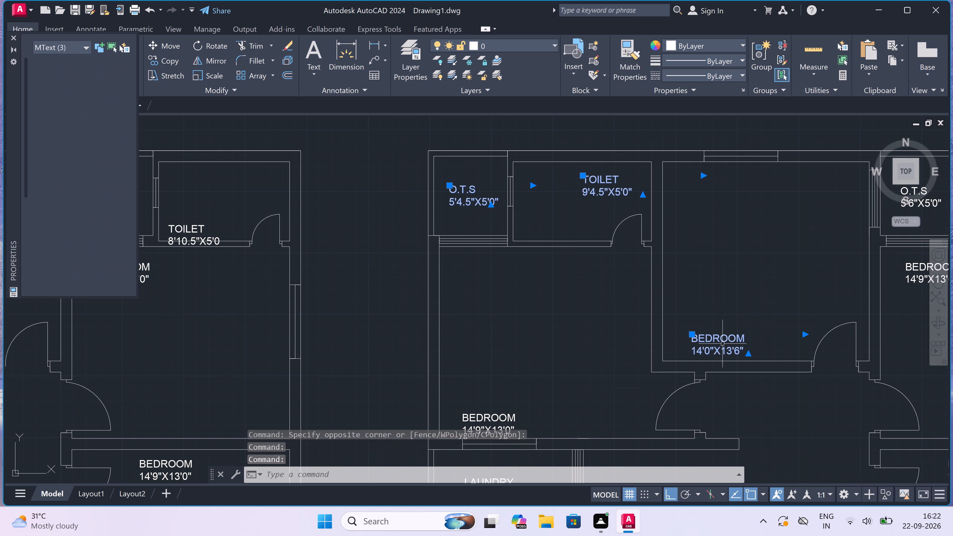
scroll(594, 274, down, 3)
scroll(580, 308, up, 3)
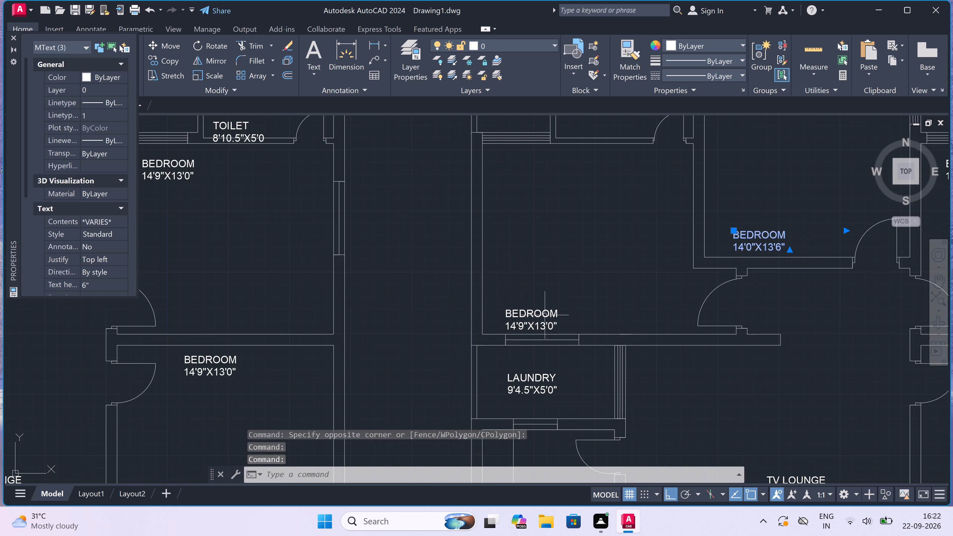
click(534, 315)
click(527, 391)
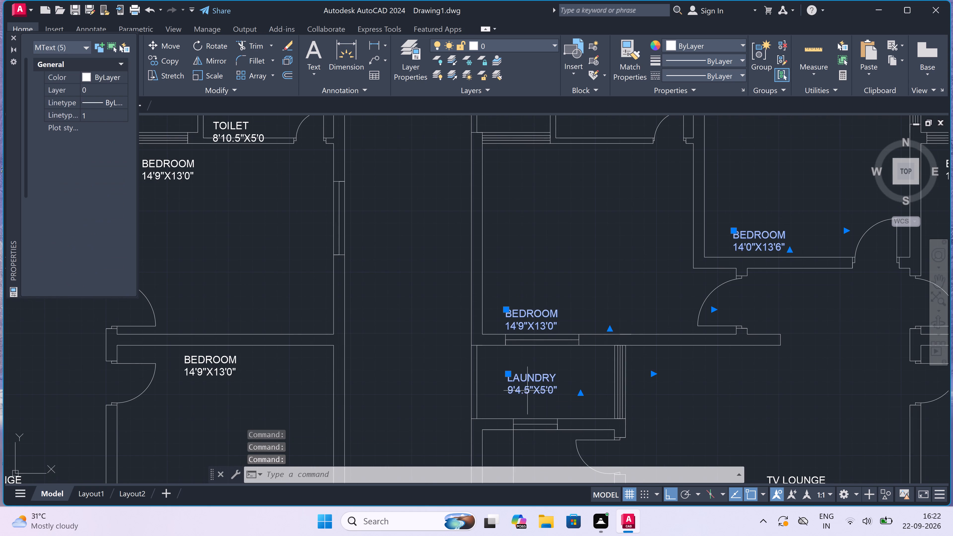
scroll(523, 343, down, 4)
scroll(520, 385, up, 3)
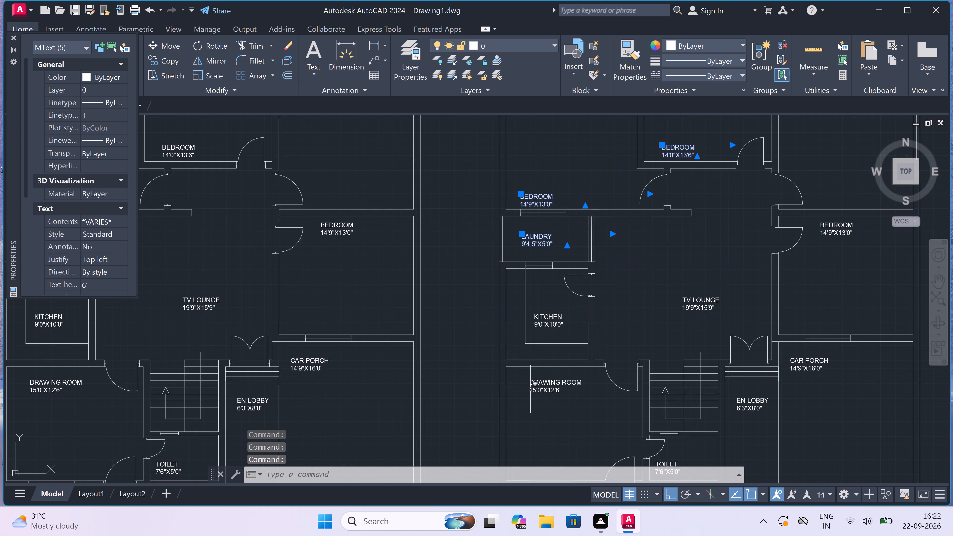
click(530, 389)
click(556, 317)
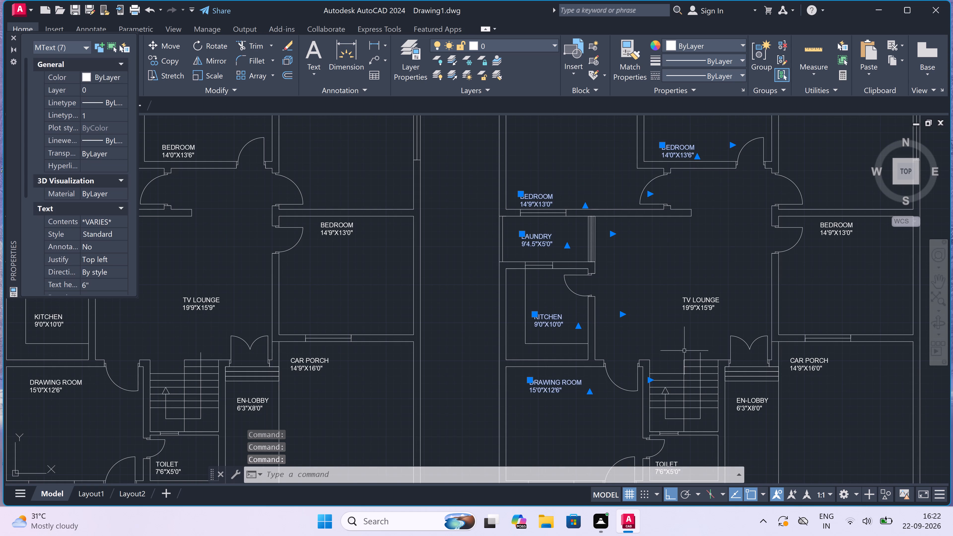
click(697, 305)
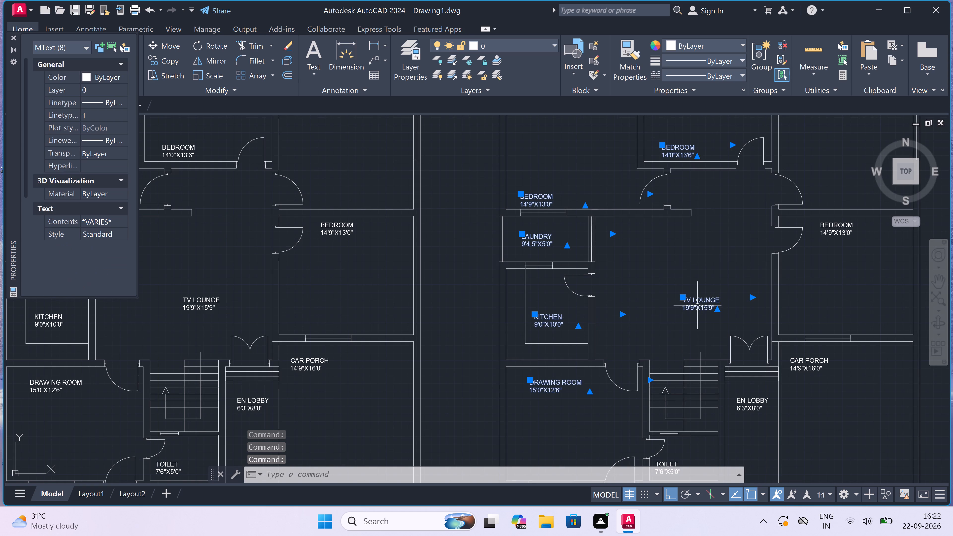
click(829, 234)
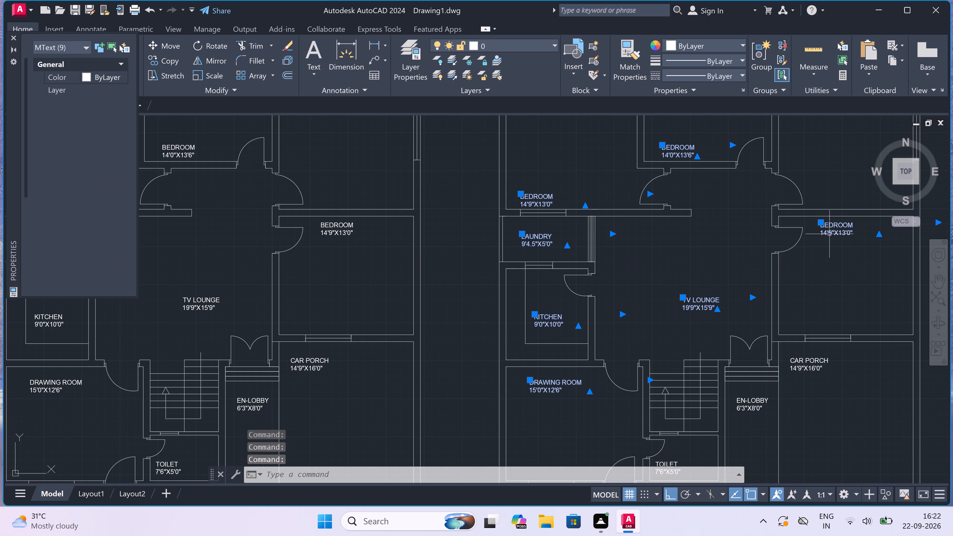
click(809, 364)
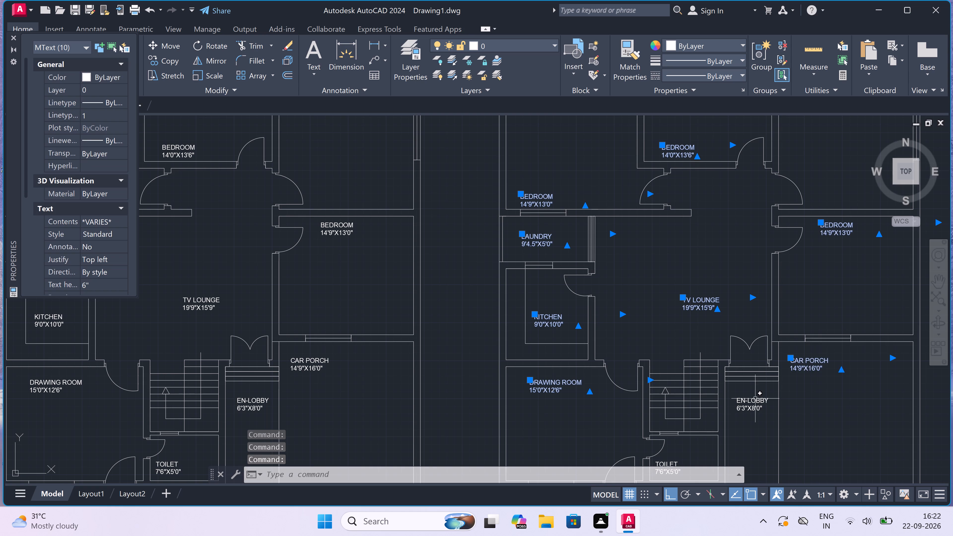
click(754, 399)
scroll(726, 368, down, 5)
scroll(725, 379, up, 4)
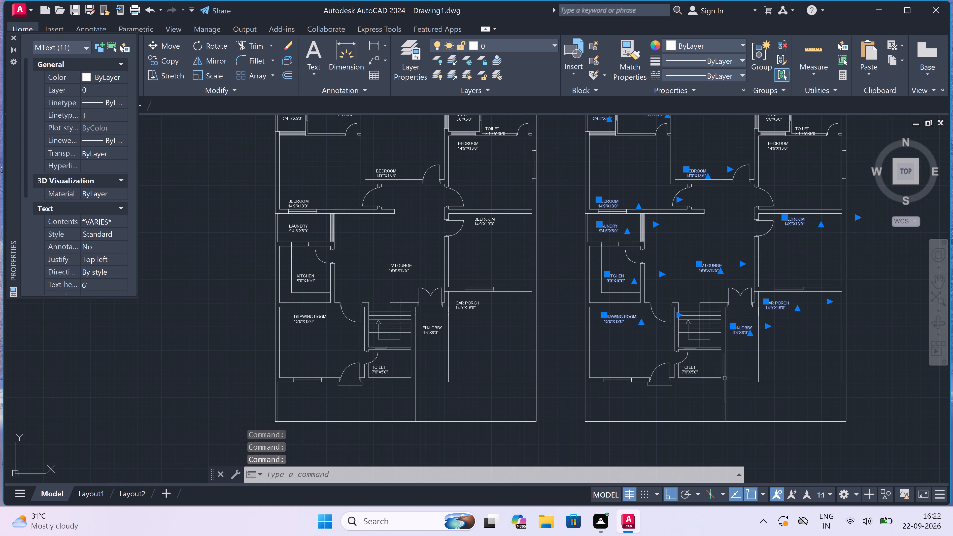
scroll(691, 364, up, 3)
click(680, 382)
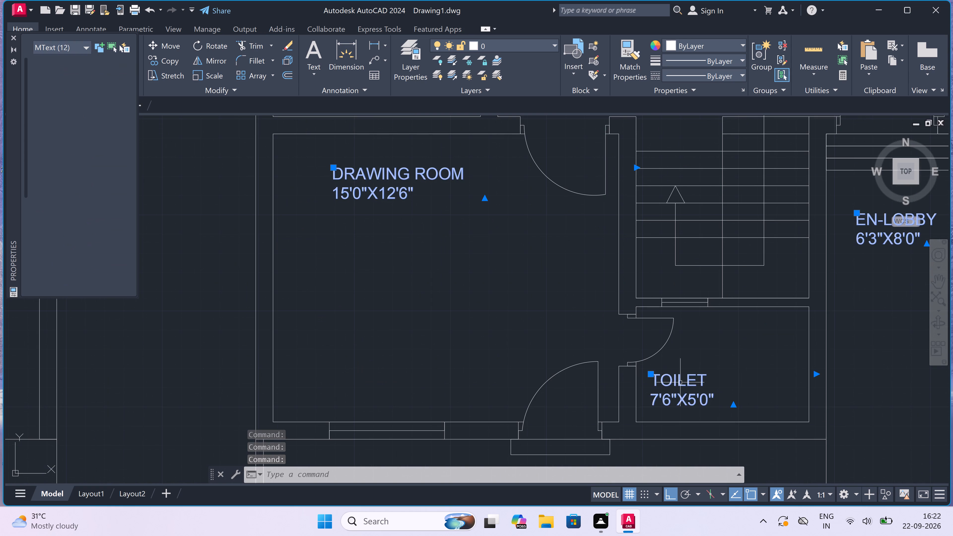
key(Delete)
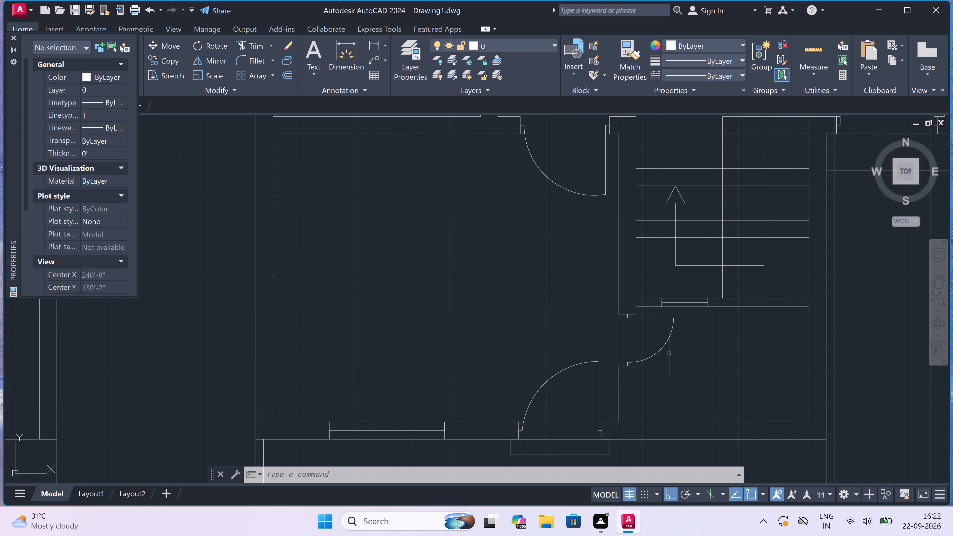
Delete the remaining TOILET, O.T.S and BEDROOM labels in the northeast corner of the east plan copy.
scroll(595, 338, down, 3)
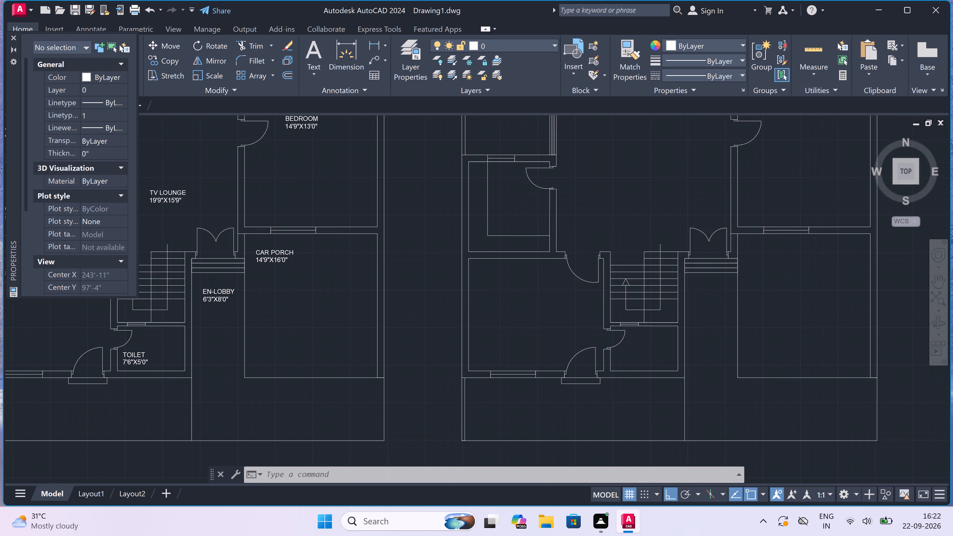
scroll(591, 338, down, 1)
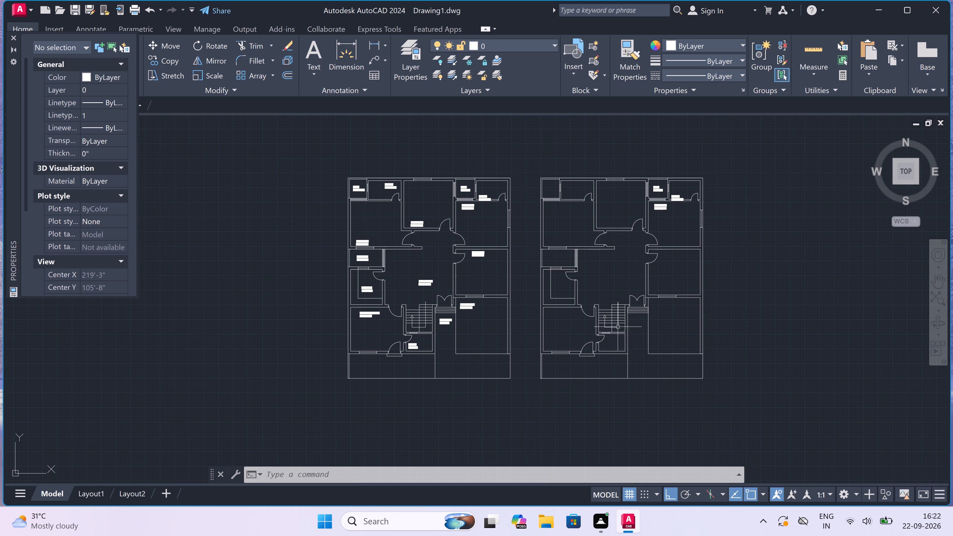
scroll(682, 159, up, 3)
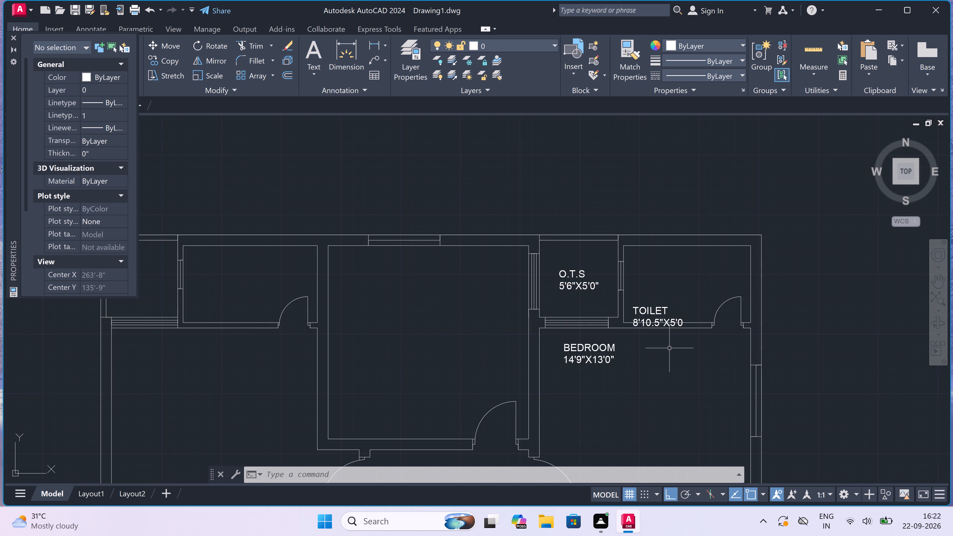
click(651, 316)
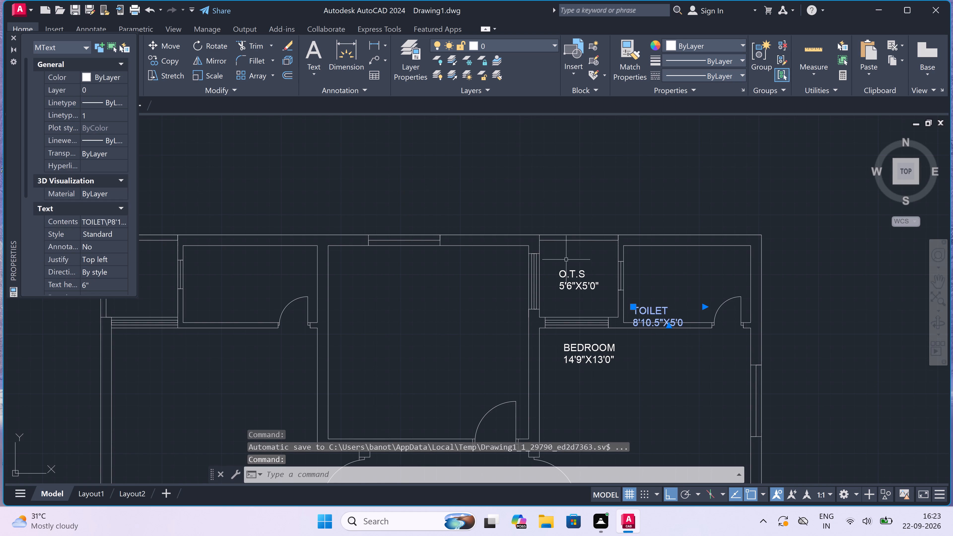
click(577, 274)
click(586, 351)
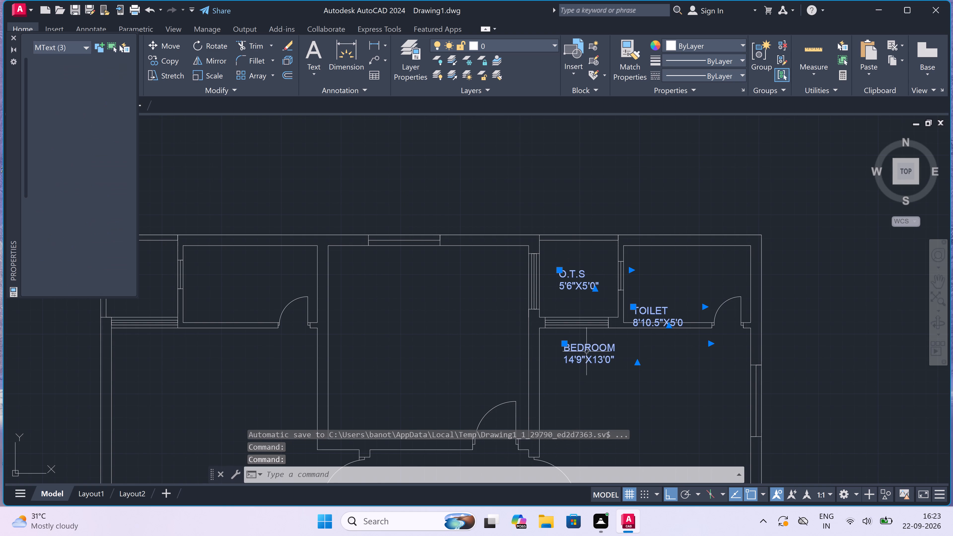
key(Delete)
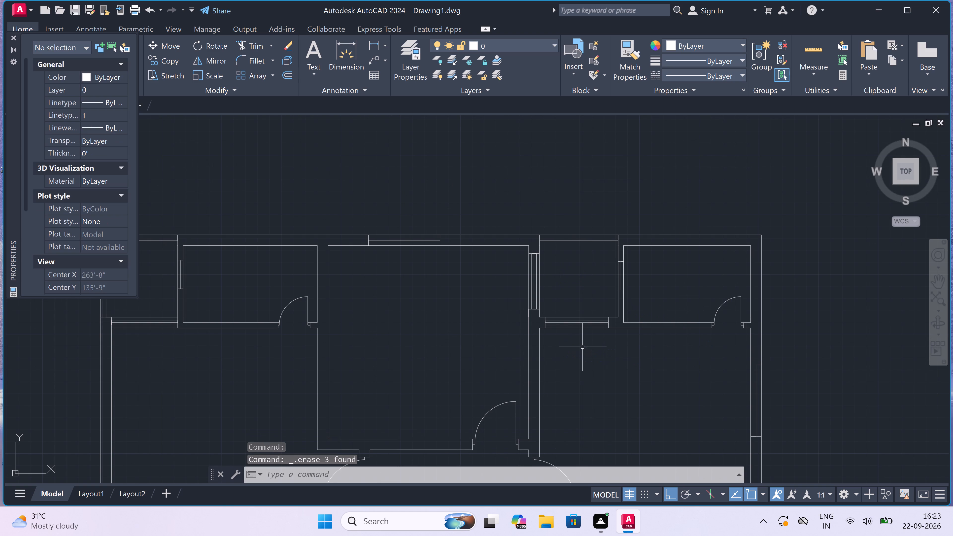
Examine the unlabelled east plan copy alongside the labelled original.
scroll(559, 276, down, 4)
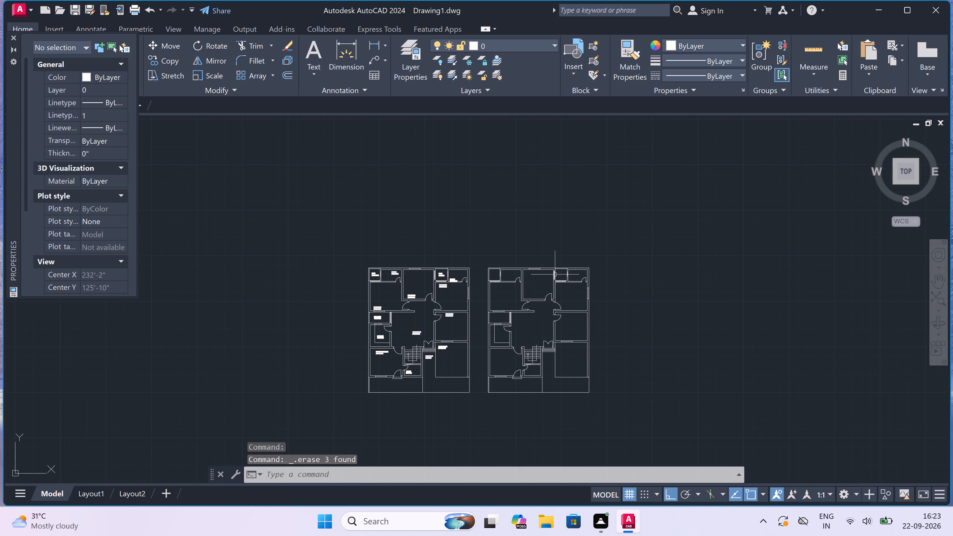
scroll(469, 298, up, 2)
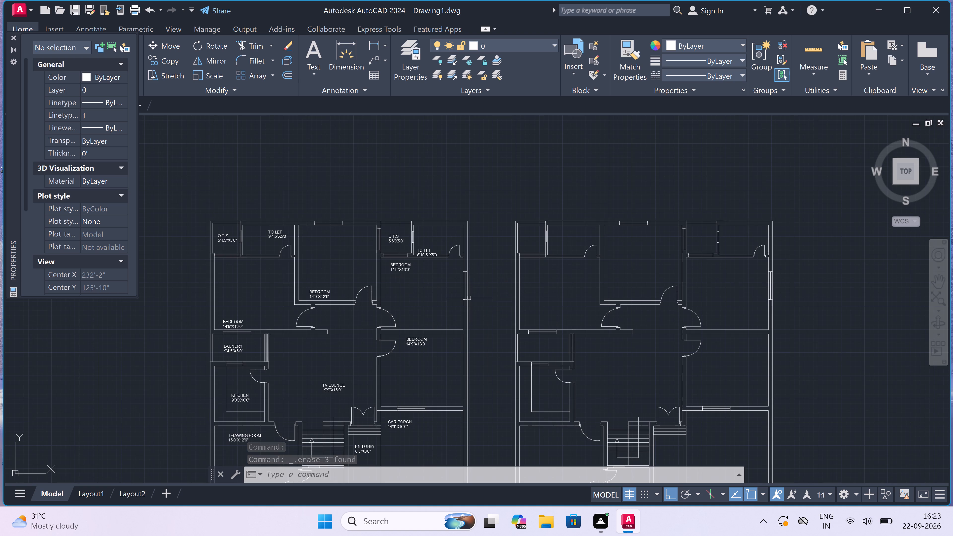
scroll(469, 298, down, 2)
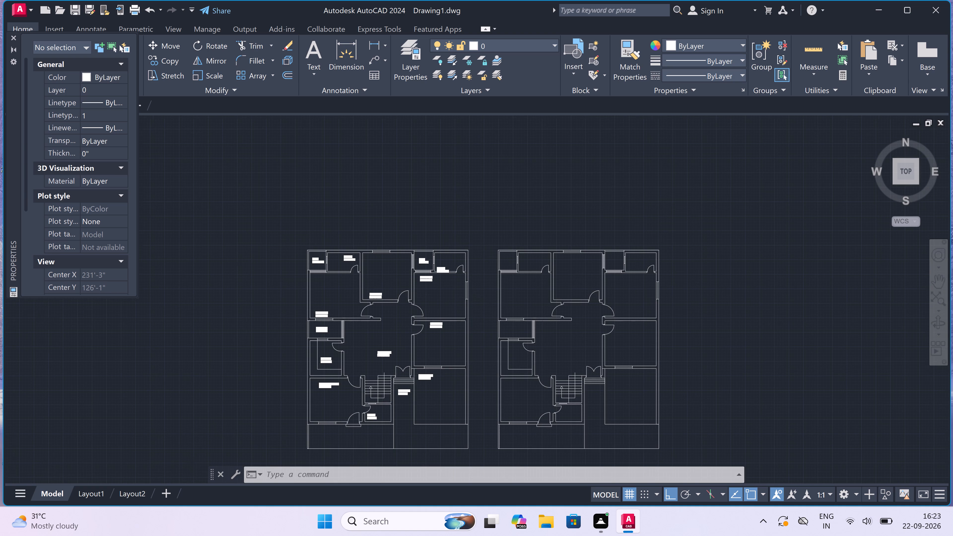
scroll(572, 302, up, 2)
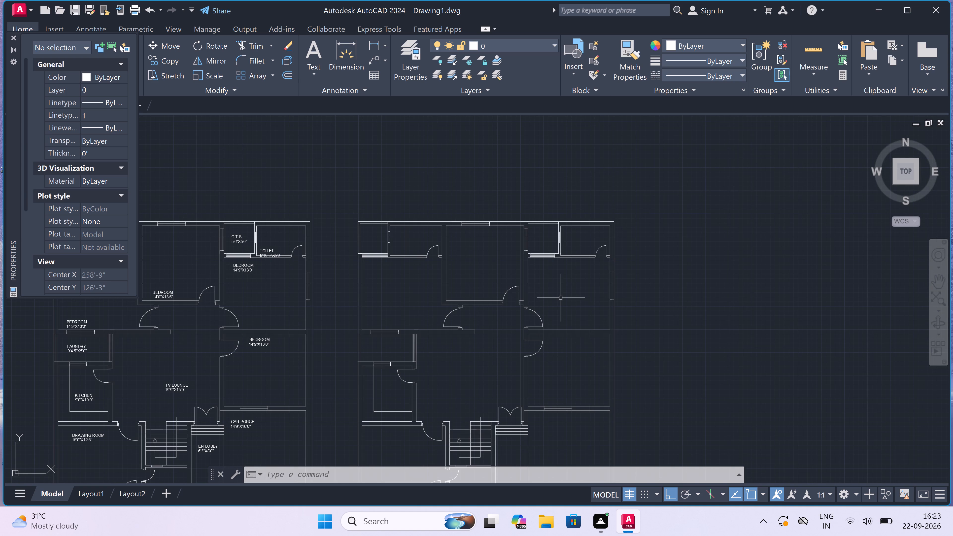
scroll(559, 297, down, 1)
scroll(550, 350, down, 1)
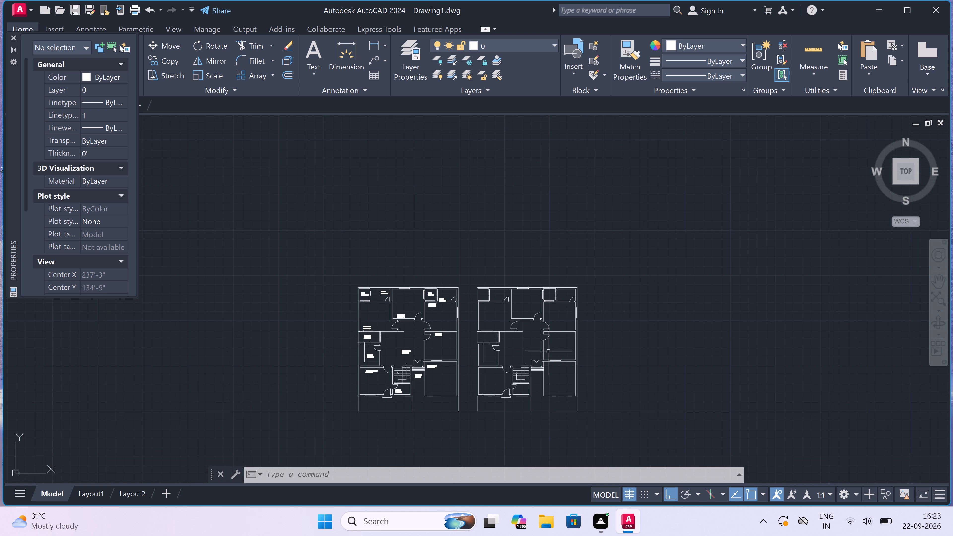
scroll(510, 404, up, 2)
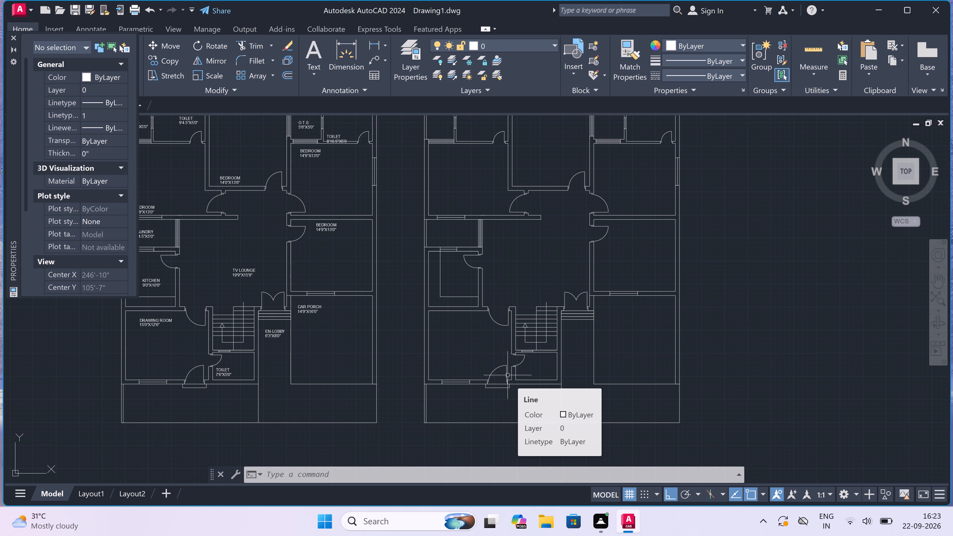
scroll(508, 375, down, 1)
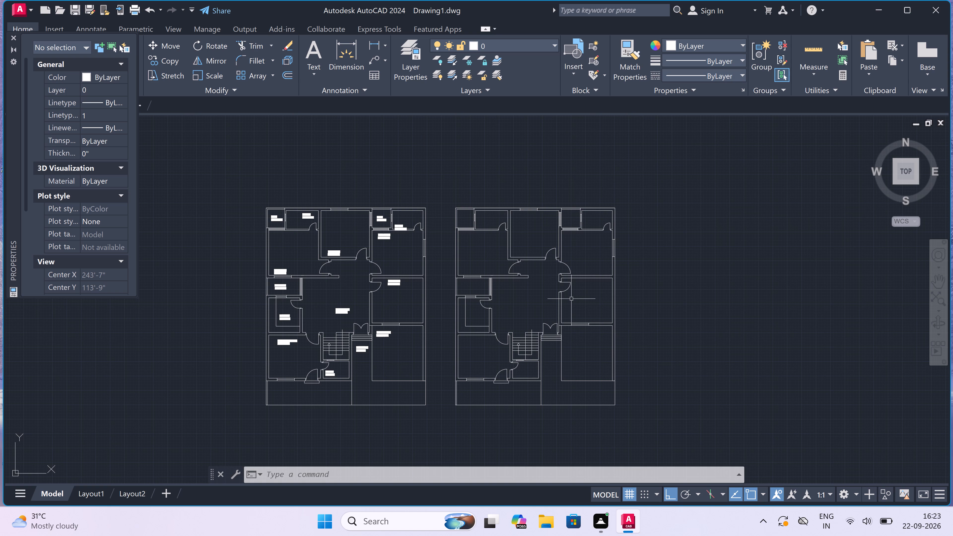
Draw a horizontal line about 52'-8" long across the east copy's northern bedrooms, with a short northward segment at its east end.
text(L)
key(space)
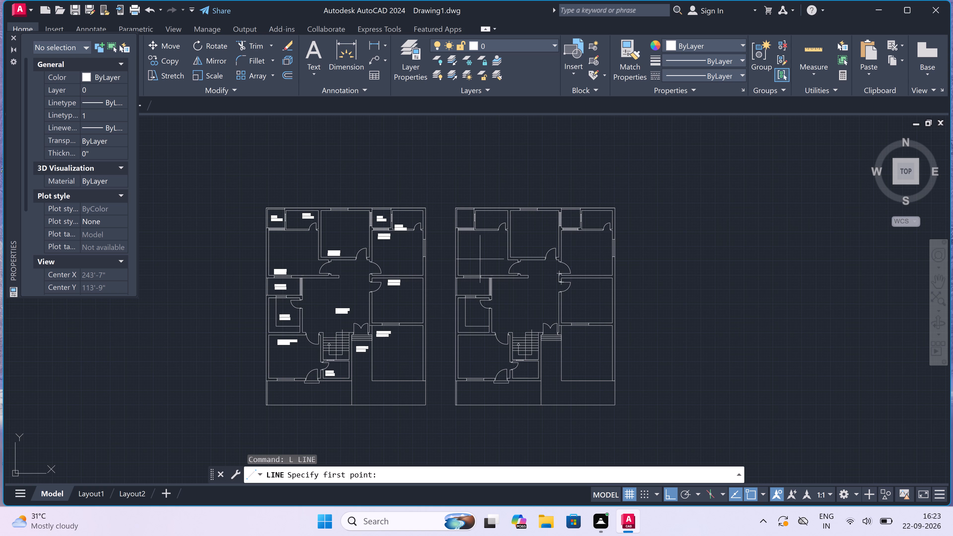
drag(445, 250, 449, 251)
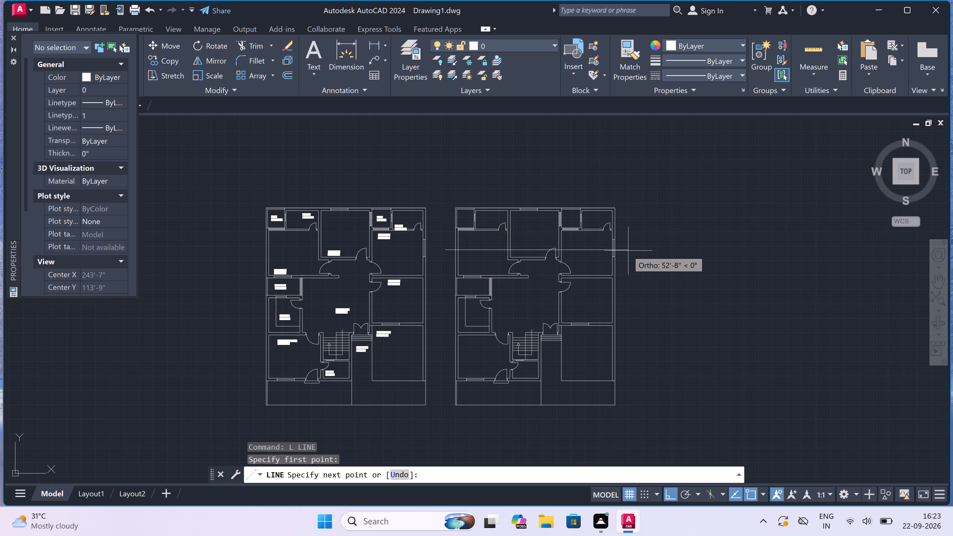
click(629, 251)
click(628, 230)
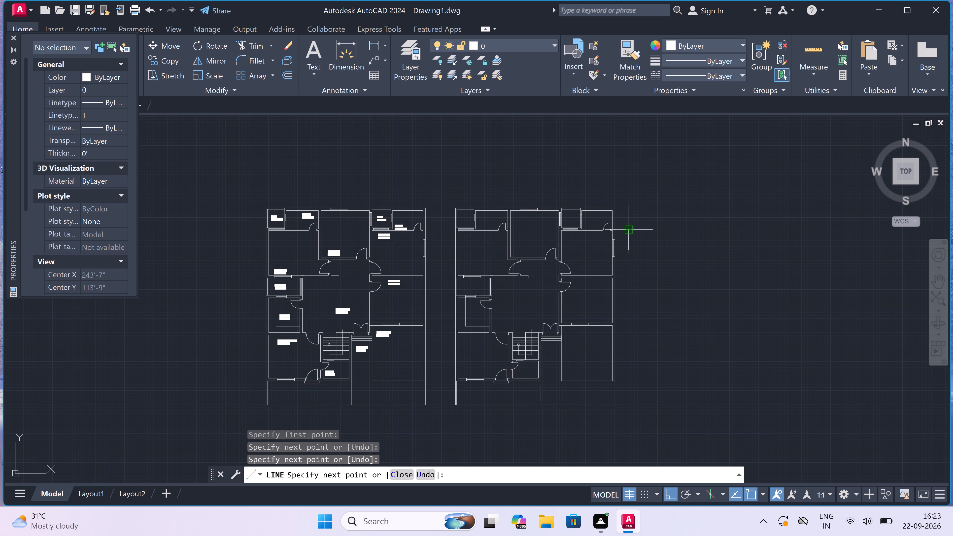
key(Escape)
Add a multiline text label "A" just above the short northward segment at the line's east end.
key(m)
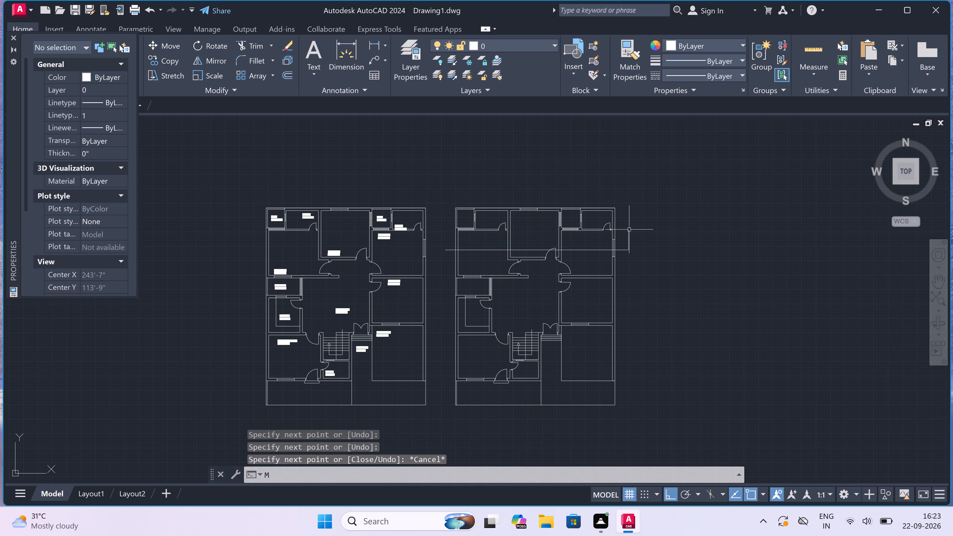
text(T)
key(space)
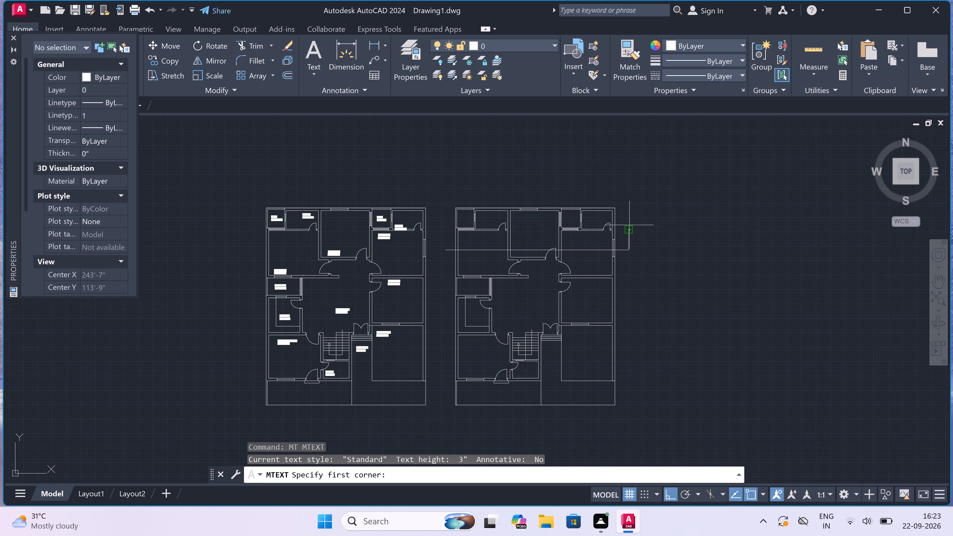
scroll(630, 222, up, 2)
click(619, 221)
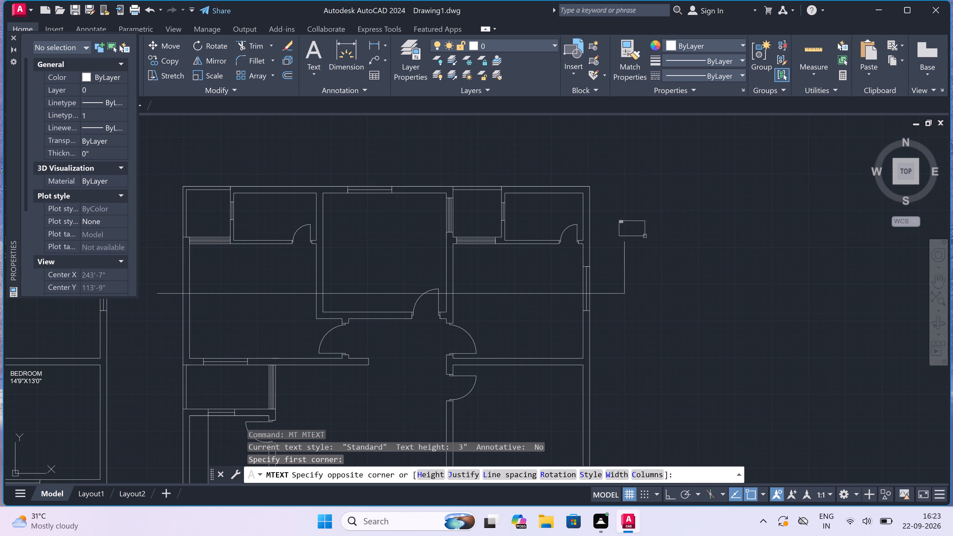
click(677, 251)
key(a)
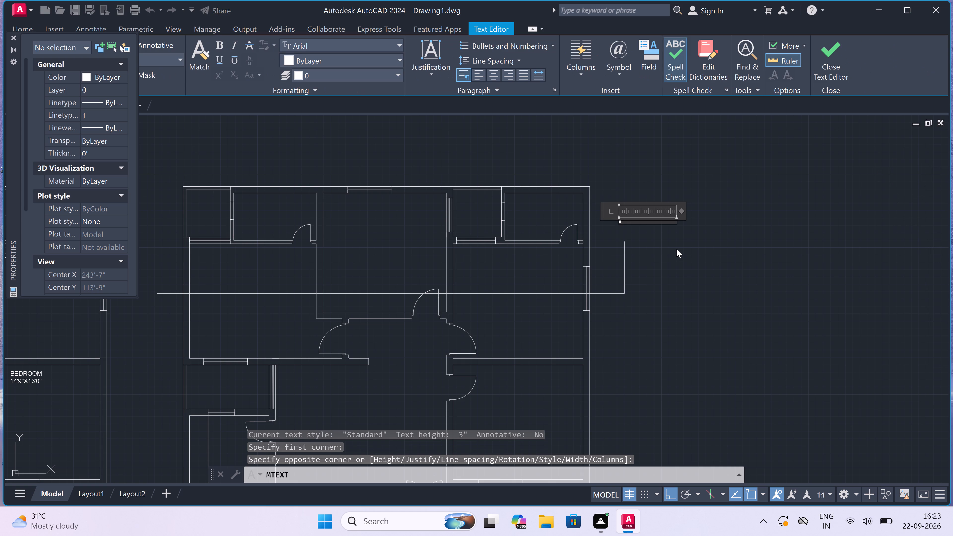
click(658, 243)
Set the text height of the section label "A" beside the east plan copy to 1'.
scroll(628, 224, up, 3)
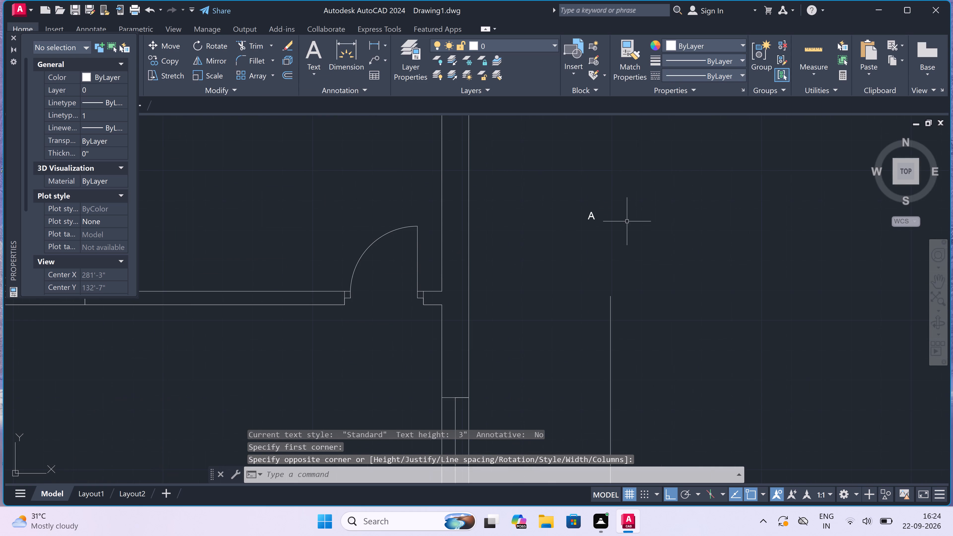
drag(603, 186, 593, 199)
click(579, 234)
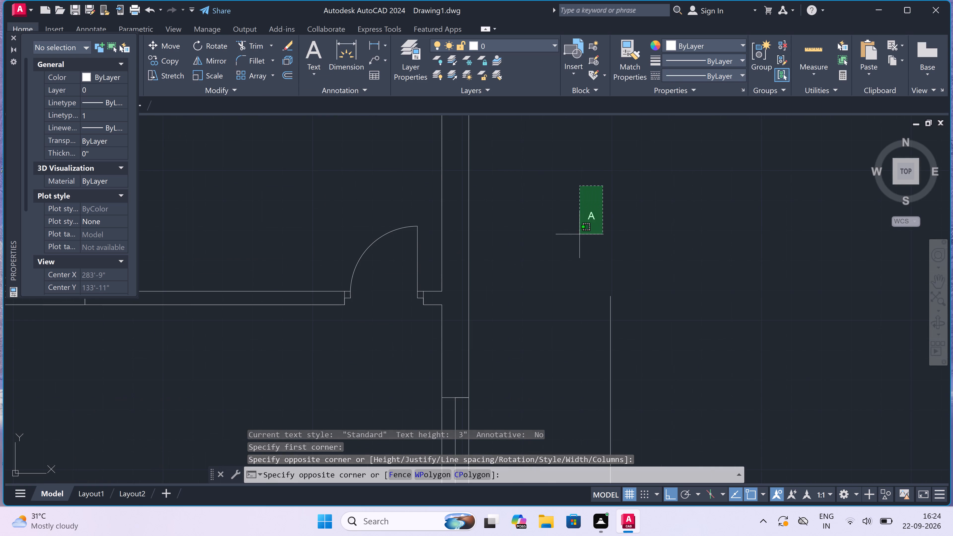
click(105, 279)
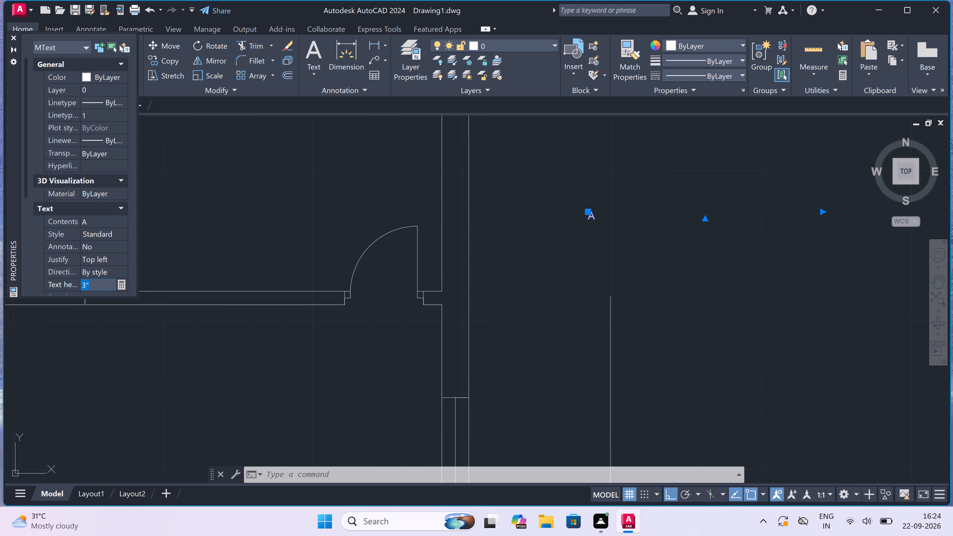
key(BackSpace)
text(1')
click(275, 375)
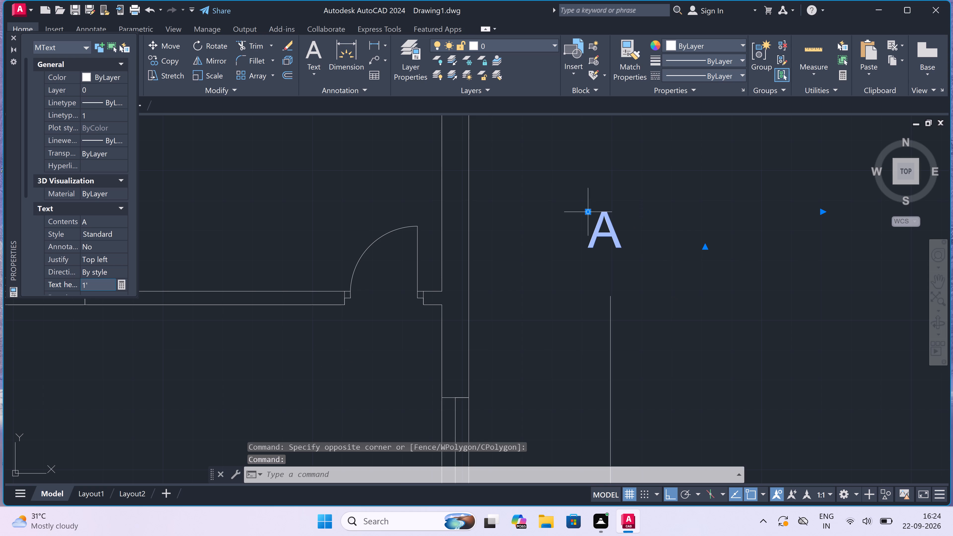
Move the label "A" with Ortho off so it sits centred just above the section line's short northward segment.
drag(587, 209, 590, 213)
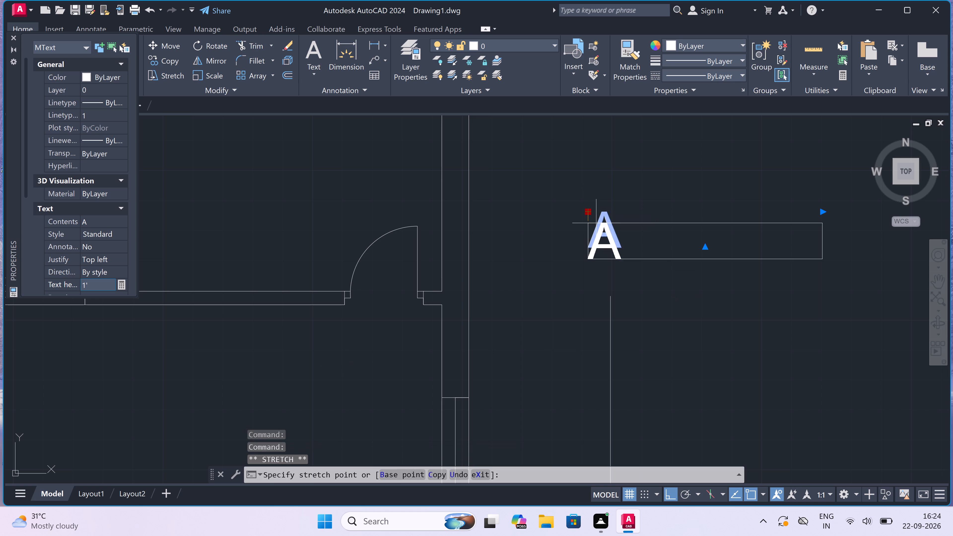
key(F8)
click(596, 225)
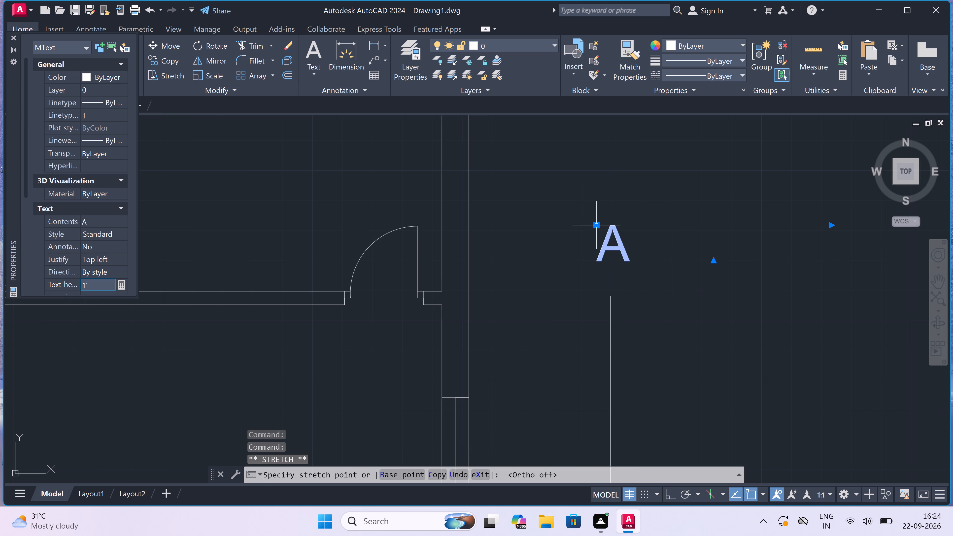
key(Escape)
Move the 8'10.5"X5'0 TOILET label in the west plan's northeast corner north, clear of the wall and inside the toilet.
scroll(574, 231, down, 5)
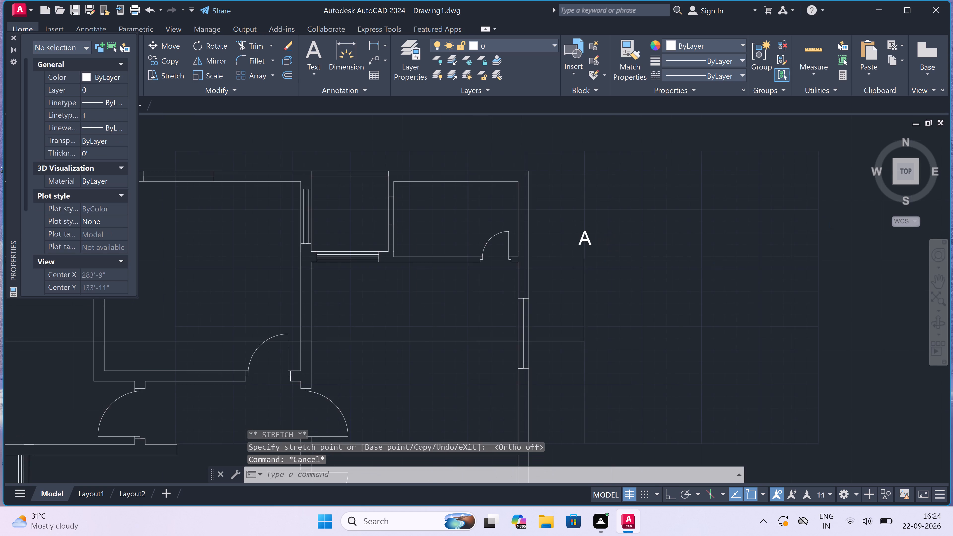
scroll(563, 236, down, 3)
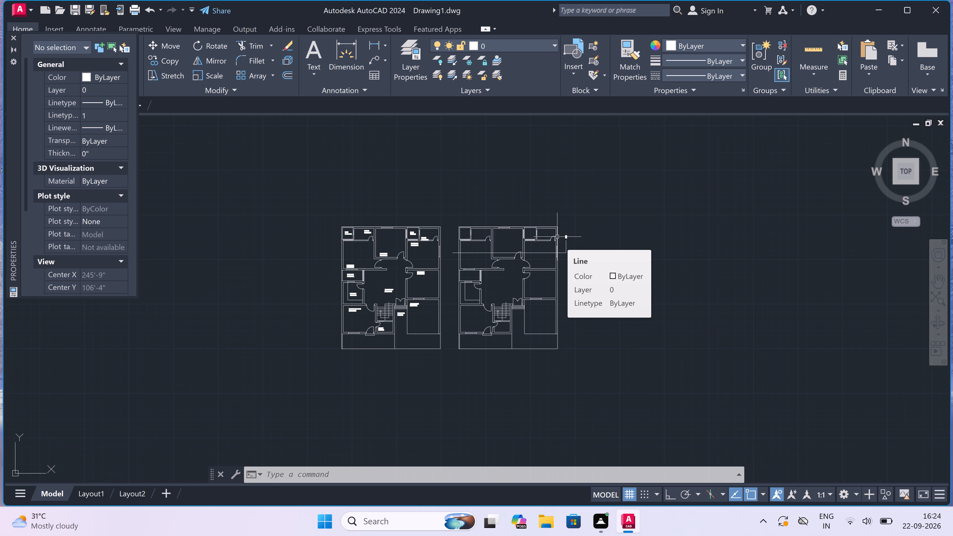
scroll(557, 237, down, 2)
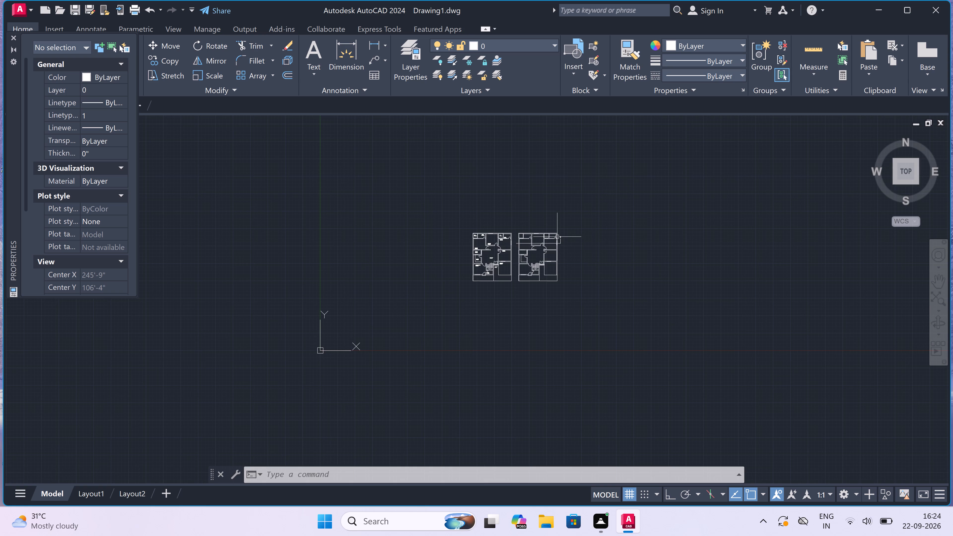
scroll(491, 248, up, 3)
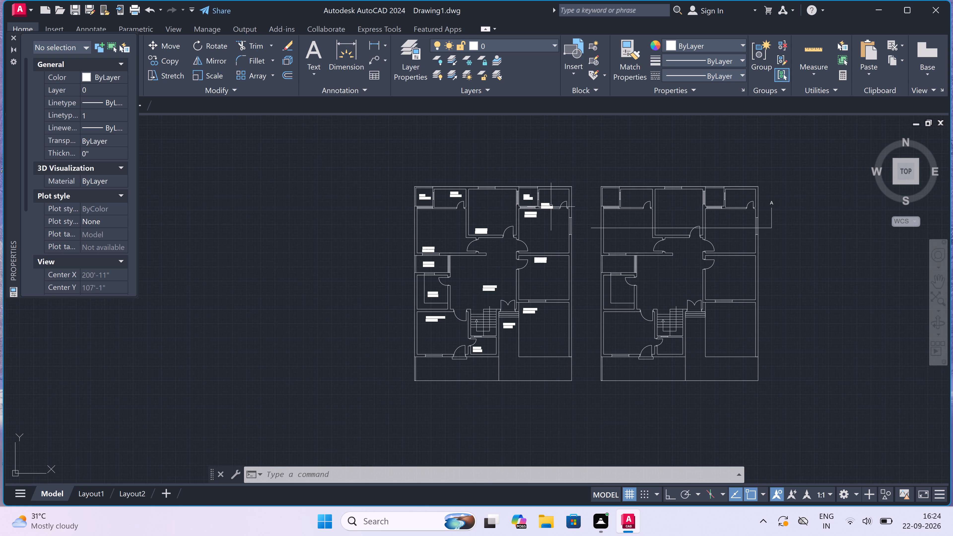
scroll(551, 207, up, 3)
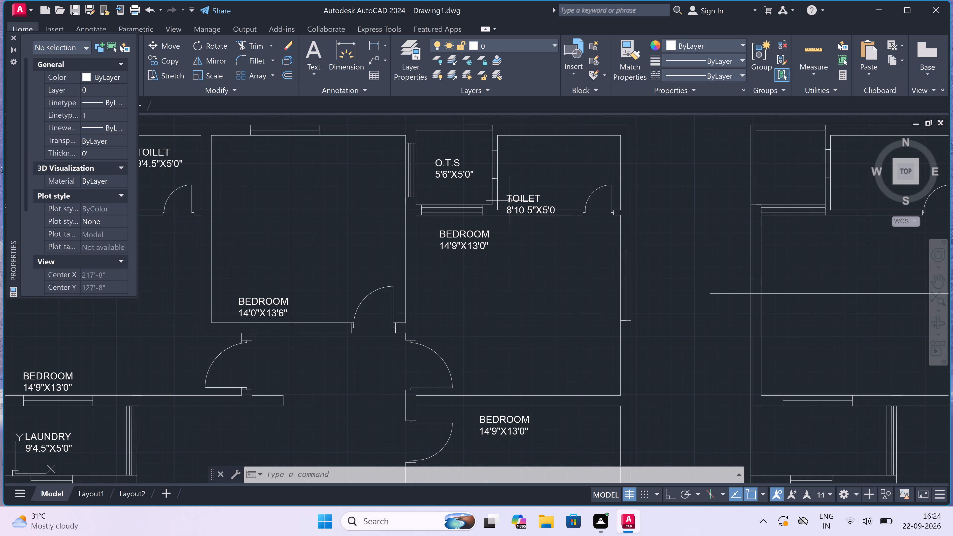
scroll(510, 200, up, 1)
click(510, 200)
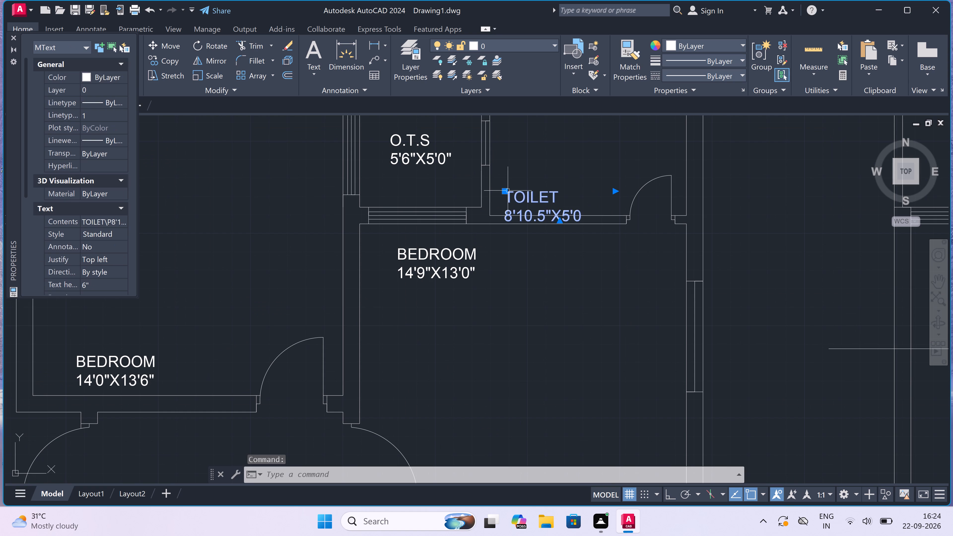
click(504, 189)
click(500, 160)
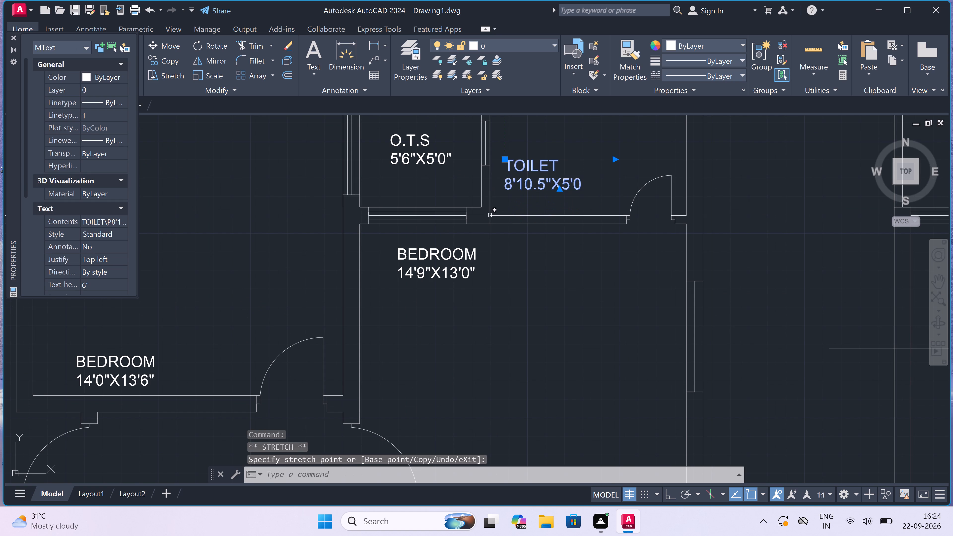
key(Escape)
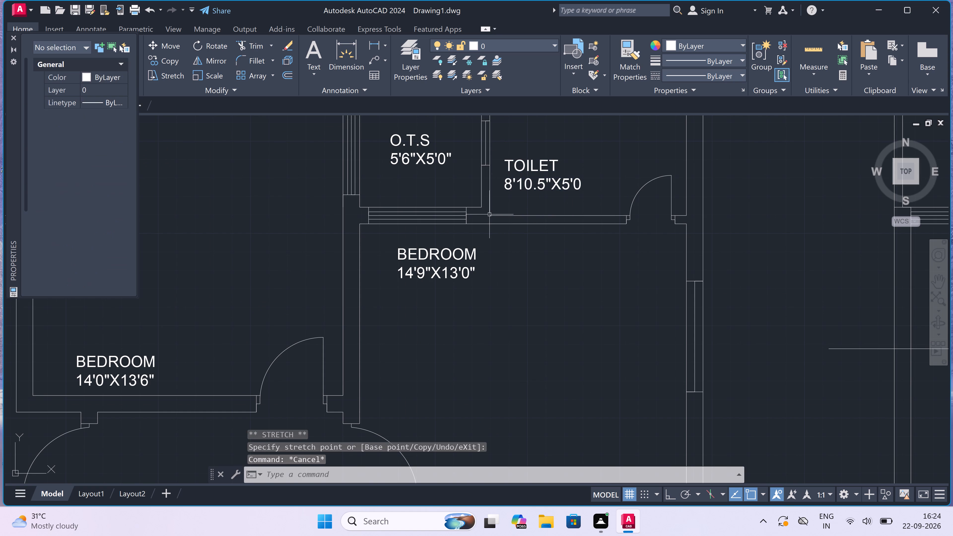
Move the BEDROOM 14'9"X13'0" label in the west plan's northwest bedroom slightly north-west, away from the wall above the laundry.
scroll(489, 214, down, 3)
scroll(489, 214, up, 1)
scroll(489, 214, down, 1)
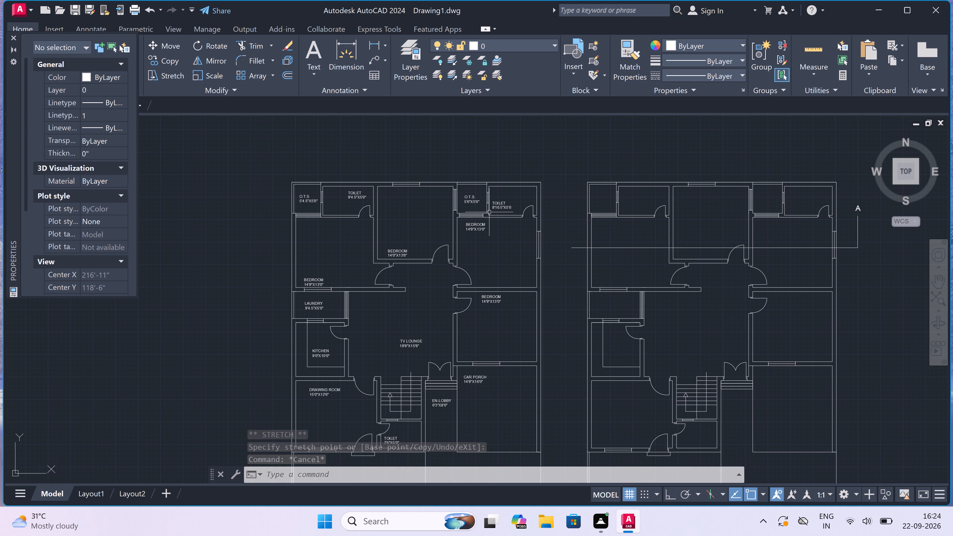
scroll(486, 211, down, 1)
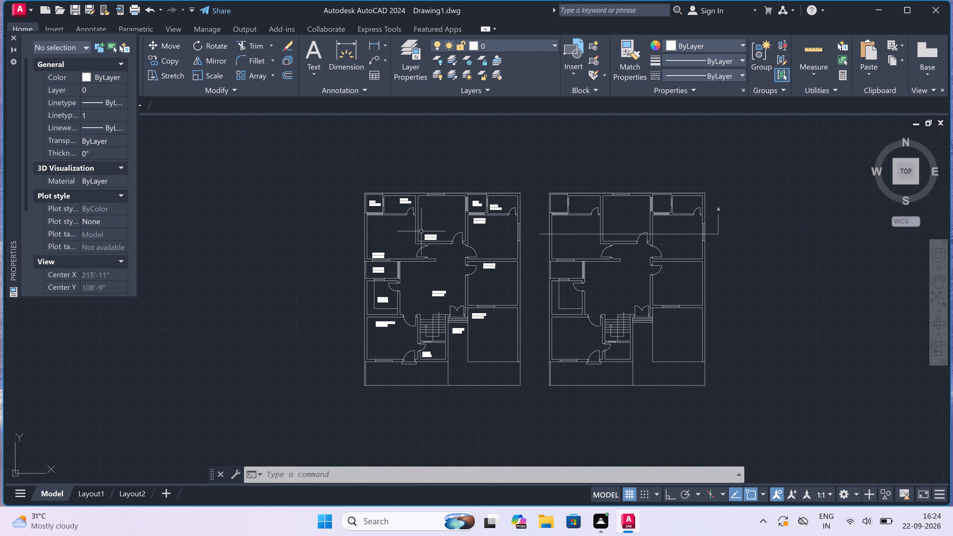
scroll(369, 251, up, 2)
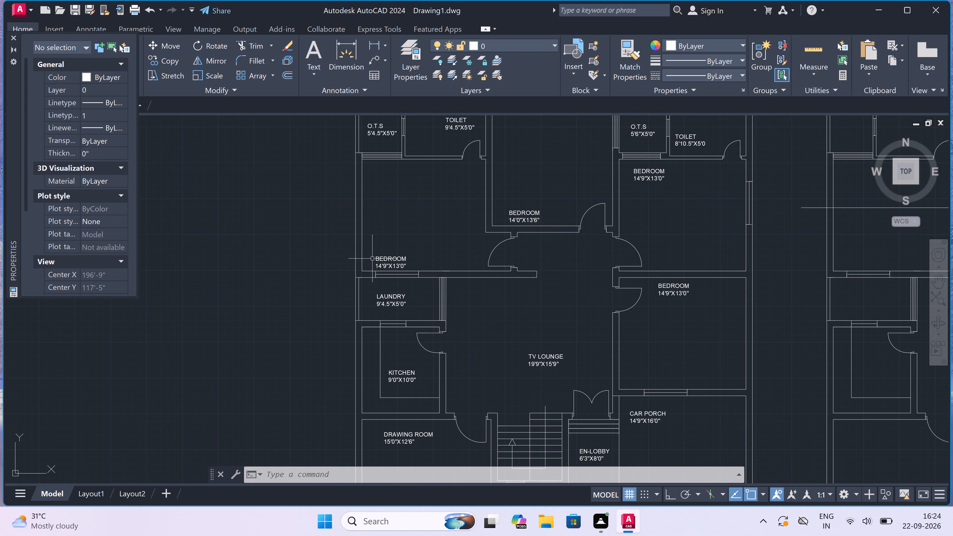
click(378, 261)
scroll(378, 260, up, 2)
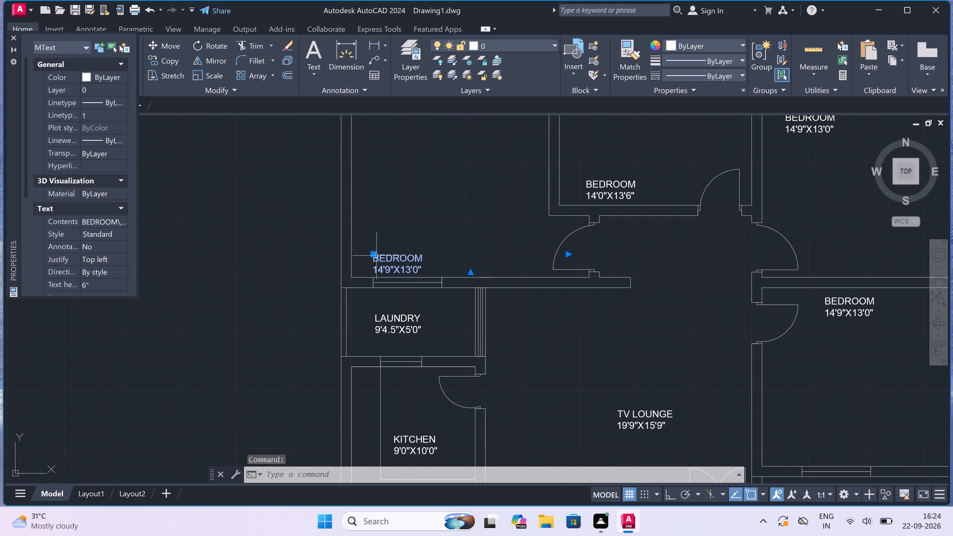
click(373, 253)
click(367, 234)
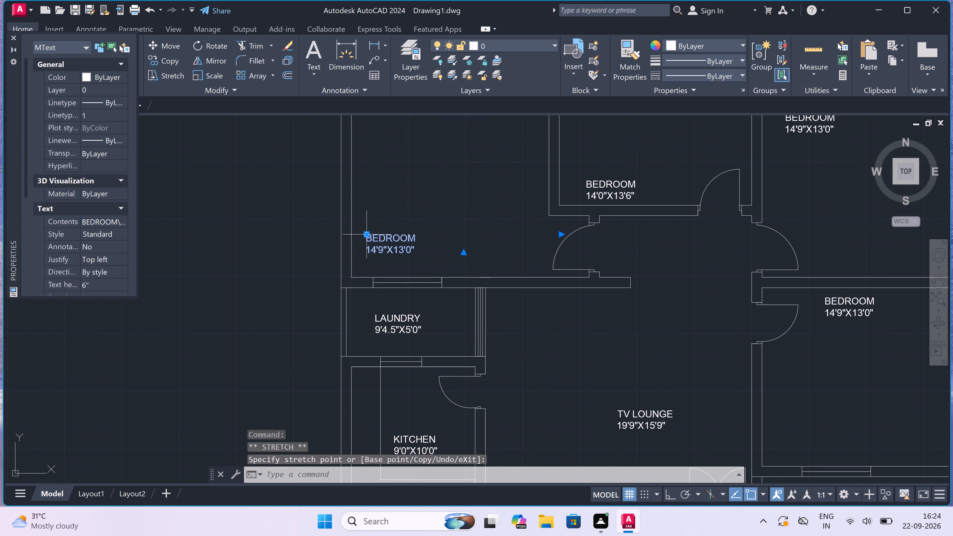
key(Escape)
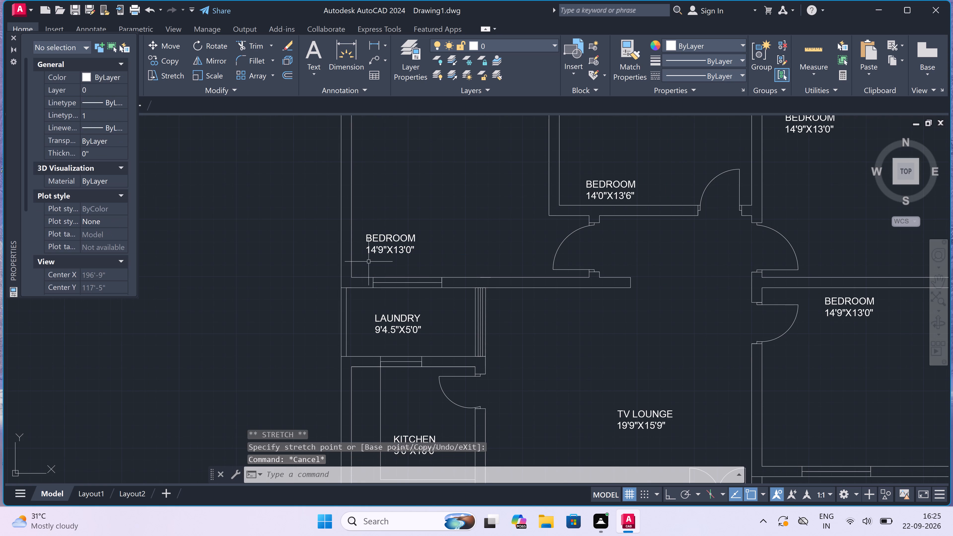
Examine the labelled west plan and the east copy with its section line side by side.
scroll(394, 254, down, 2)
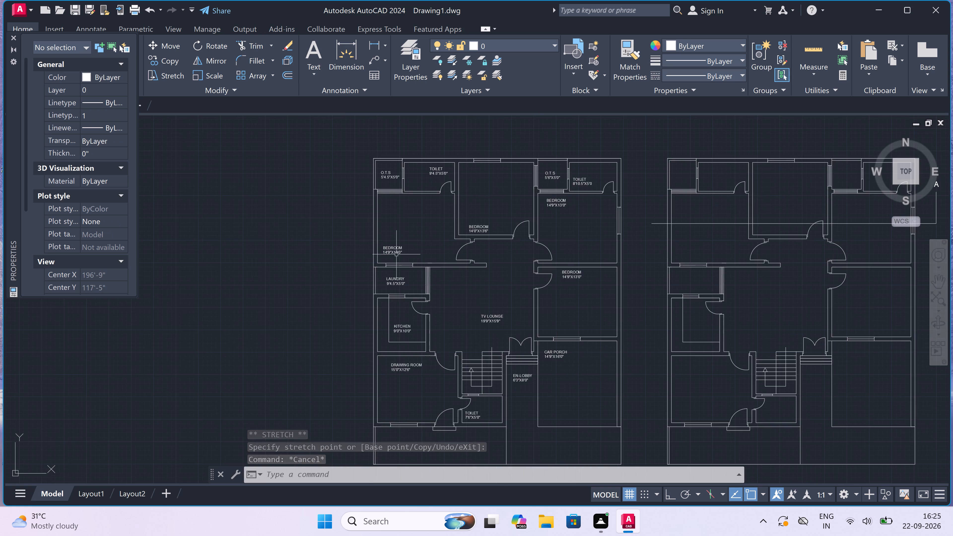
scroll(403, 257, down, 2)
scroll(396, 301, up, 2)
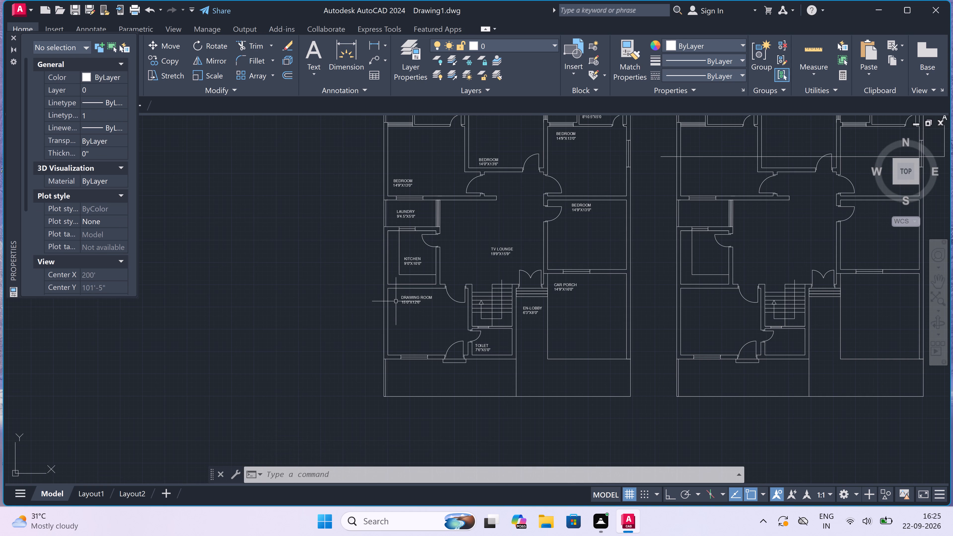
scroll(410, 298, down, 1)
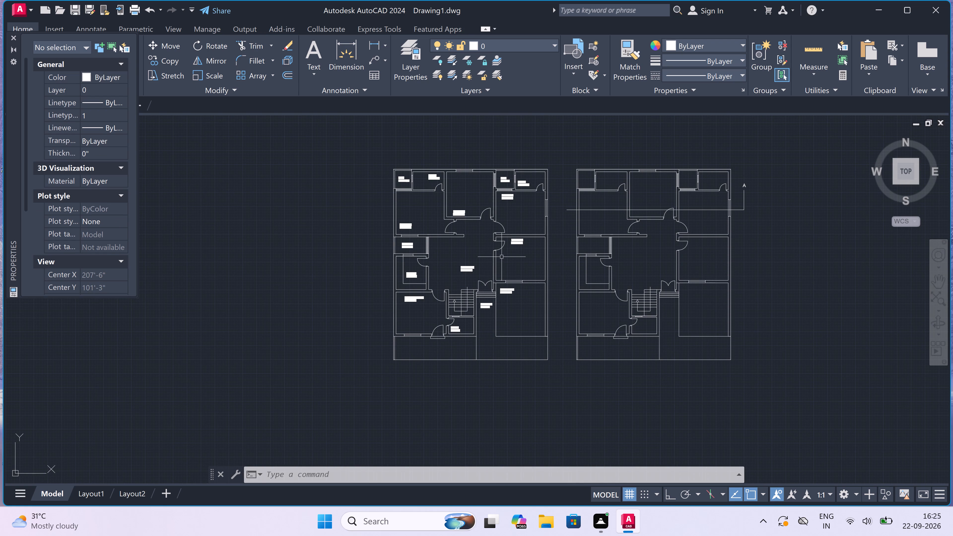
scroll(512, 243, up, 1)
scroll(512, 243, down, 2)
scroll(523, 226, up, 2)
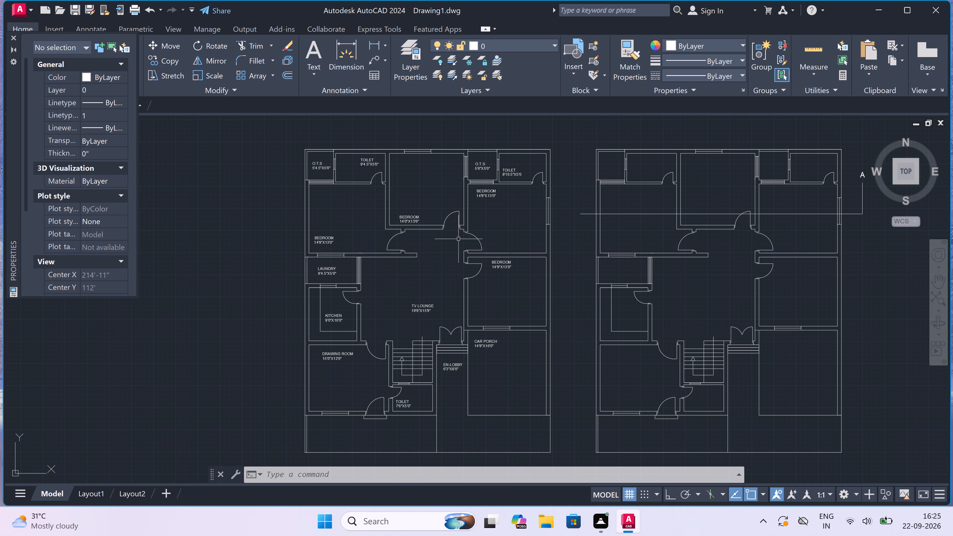
Draw vertical construction lines through the labelled west plan's southwest outer wall corner and both edges of the drawing room's front window.
key(x)
key(l)
key(space)
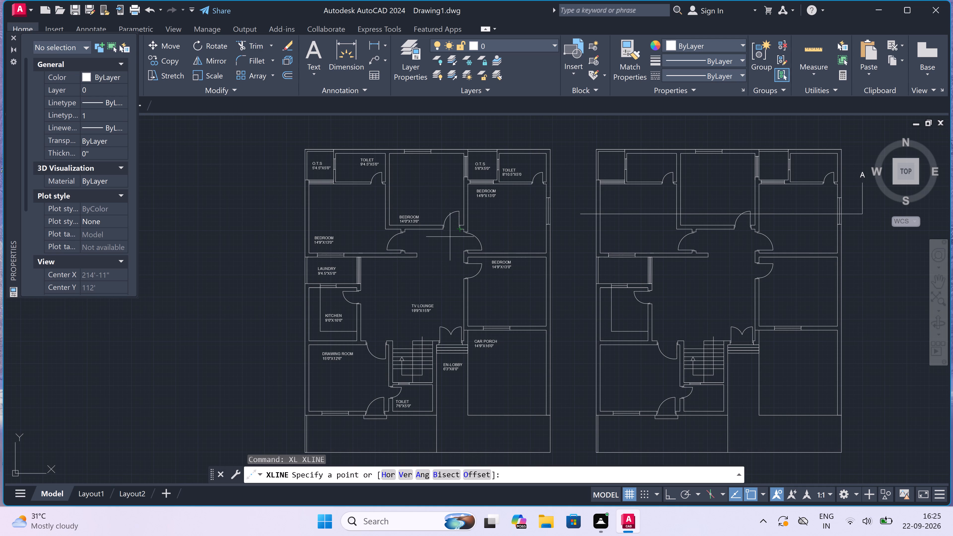
click(403, 472)
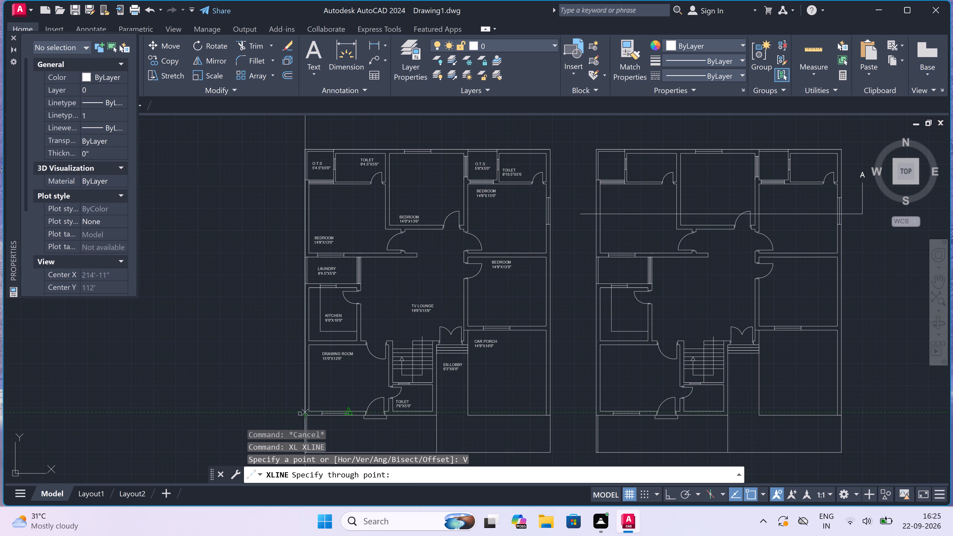
scroll(299, 415, up, 1)
click(307, 415)
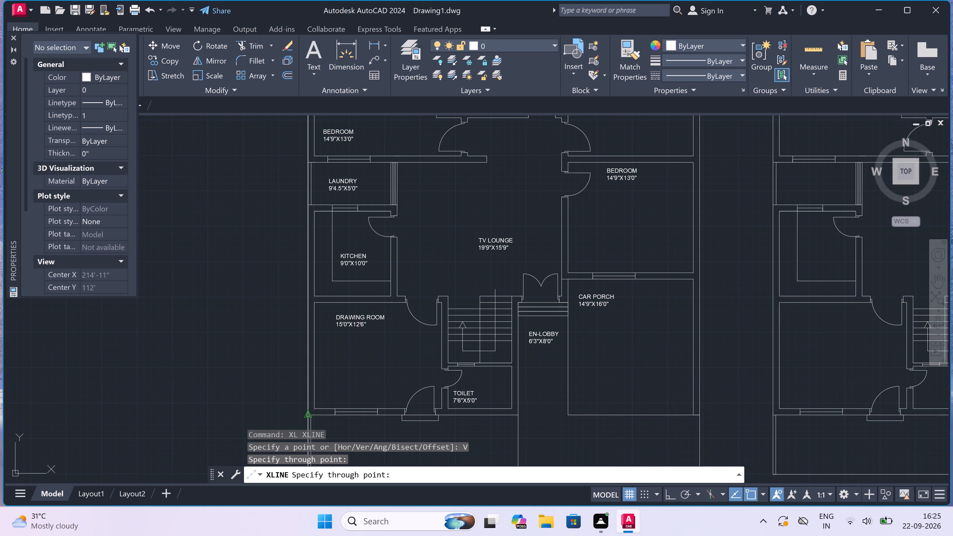
click(336, 418)
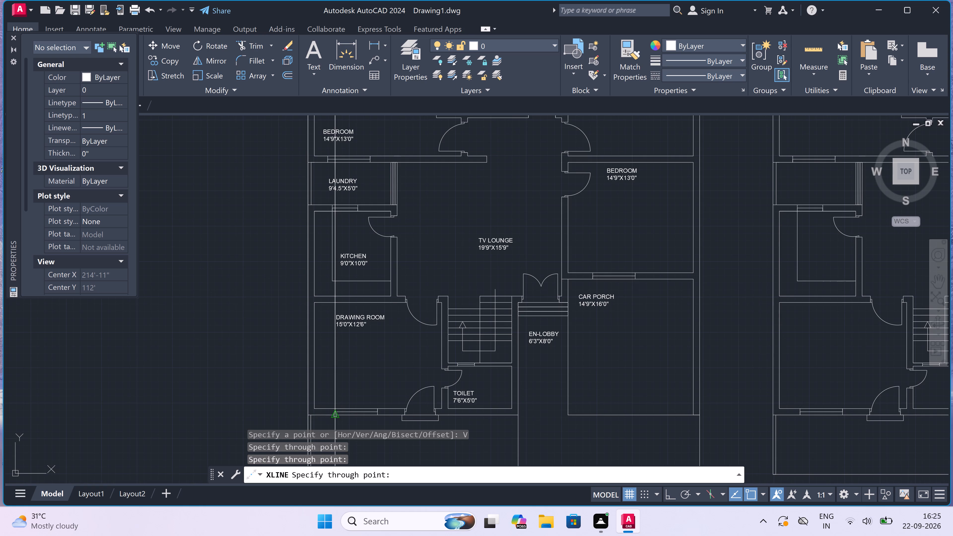
click(374, 415)
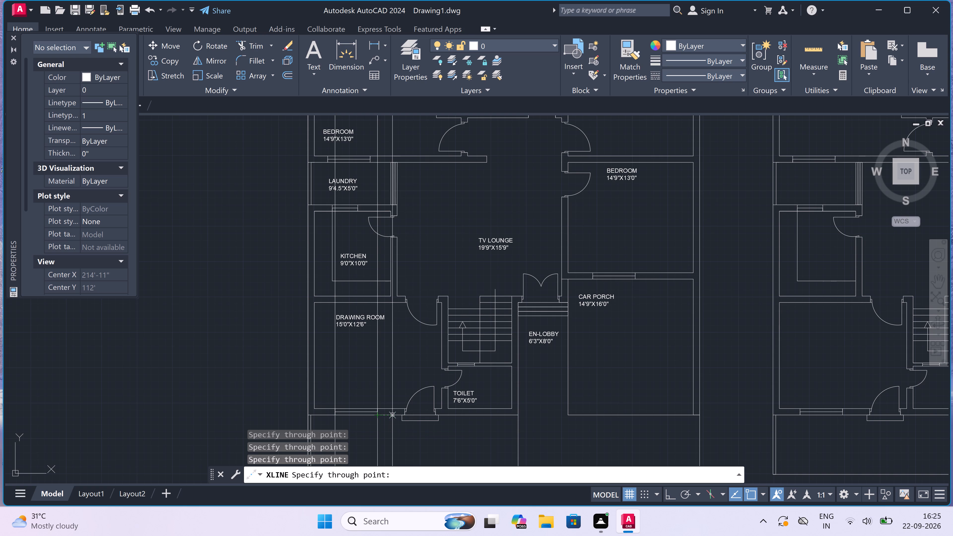
Add vertical construction lines through both jambs of the drawing room's front door in the west plan.
scroll(401, 413, up, 3)
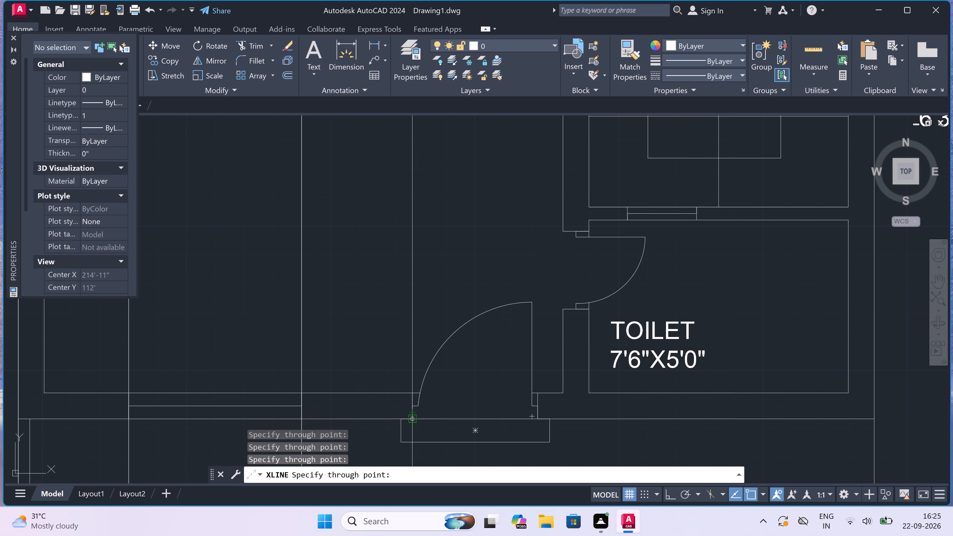
click(413, 419)
scroll(407, 421, down, 3)
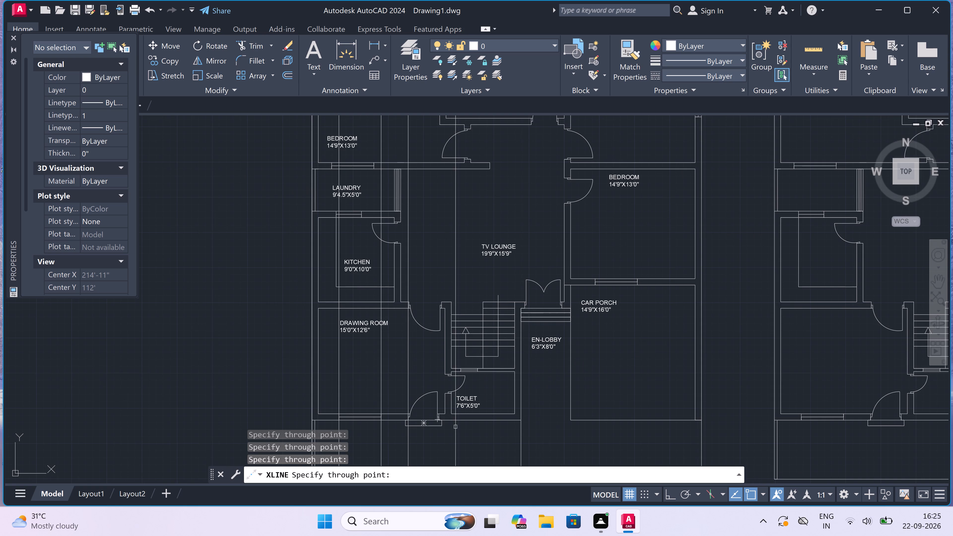
scroll(425, 425, up, 3)
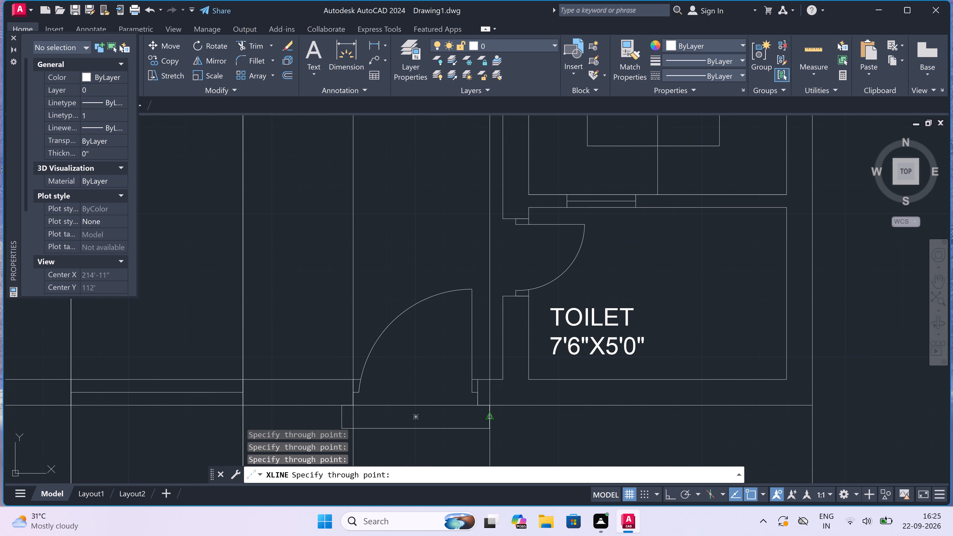
click(475, 403)
scroll(445, 404, down, 4)
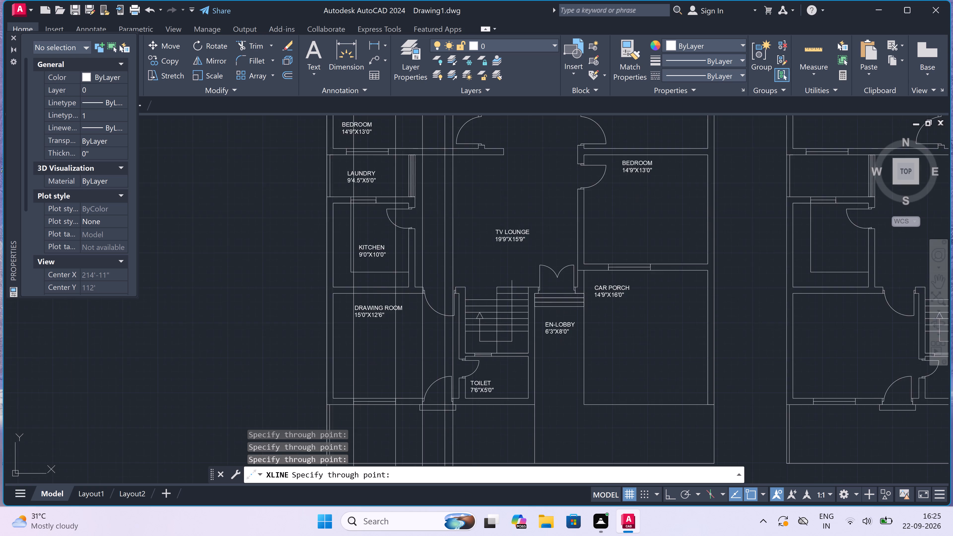
Add vertical construction lines through both jambs of the double entrance door between the EN-LOBBY and TV LOUNGE in the west plan.
scroll(498, 382, down, 2)
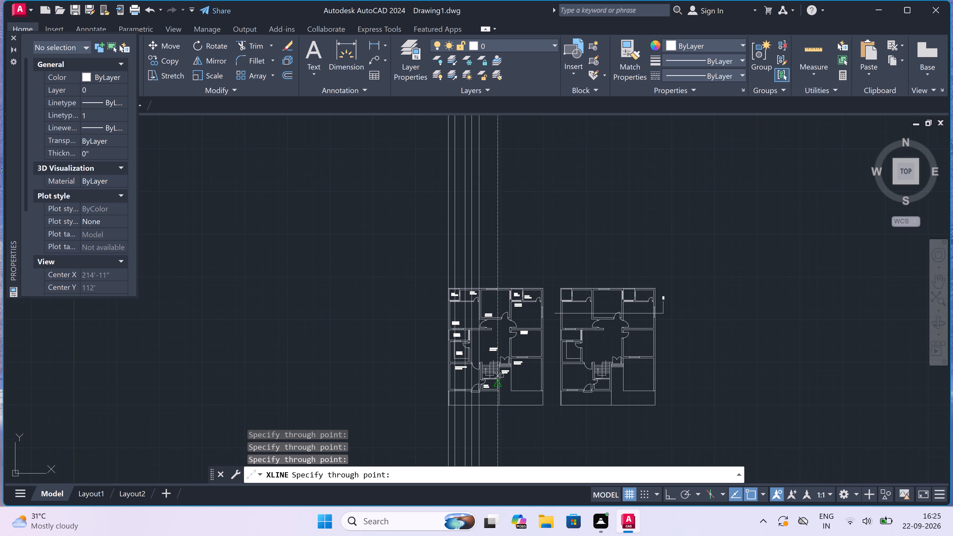
scroll(514, 353, up, 3)
scroll(444, 404, up, 1)
scroll(456, 388, up, 2)
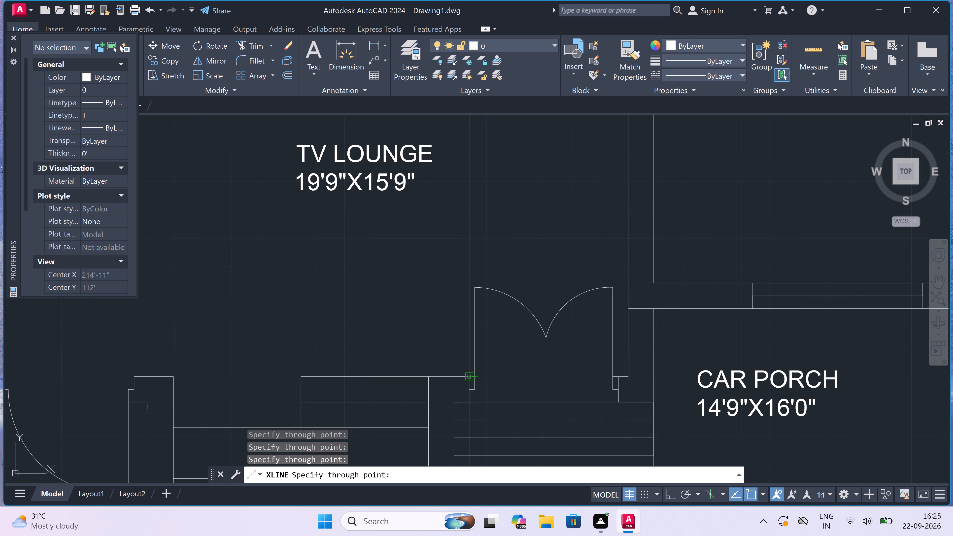
click(466, 377)
scroll(434, 382, down, 4)
scroll(462, 389, up, 3)
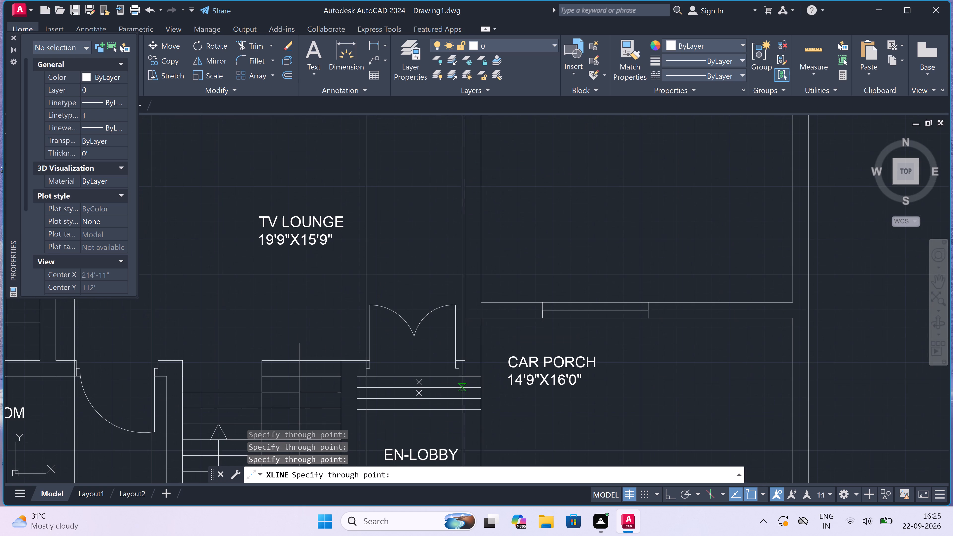
scroll(457, 376, up, 3)
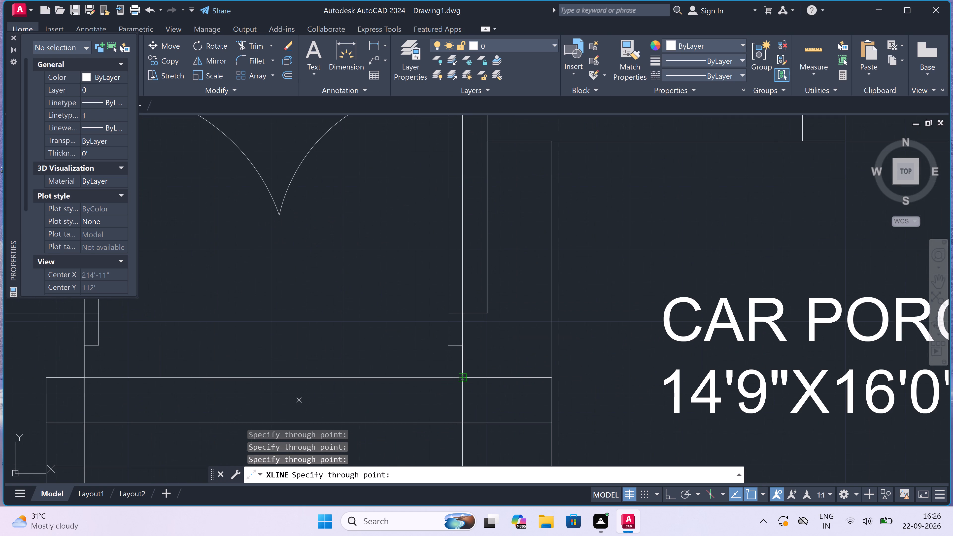
click(461, 377)
scroll(445, 374, down, 5)
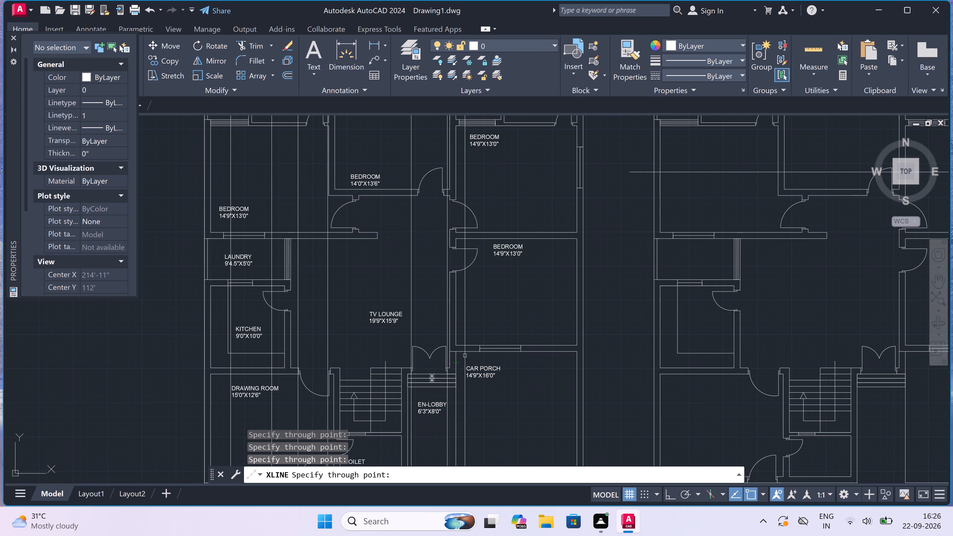
Add vertical construction lines through both edges of the bedroom window facing the CAR PORCH and the west plan's east outer wall face.
scroll(486, 354, up, 3)
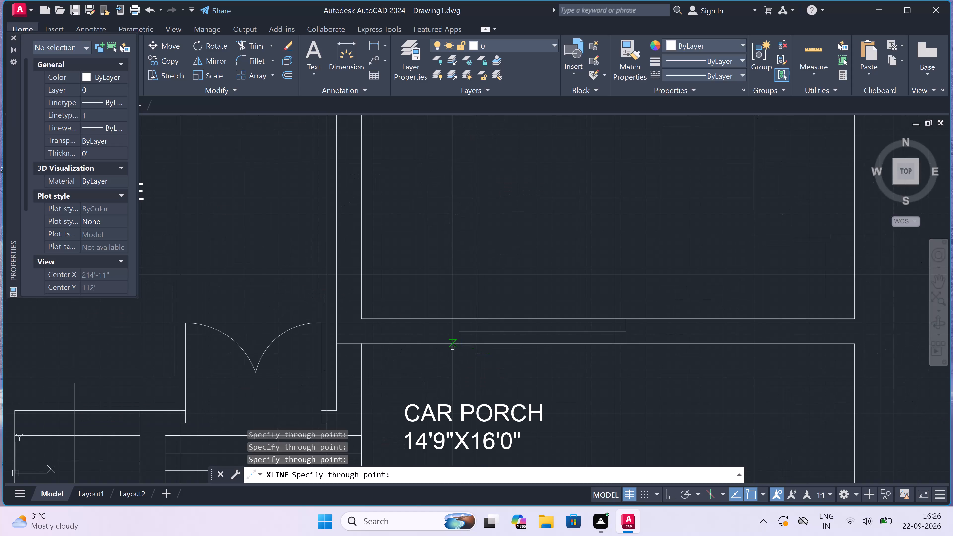
click(461, 341)
scroll(461, 341, down, 3)
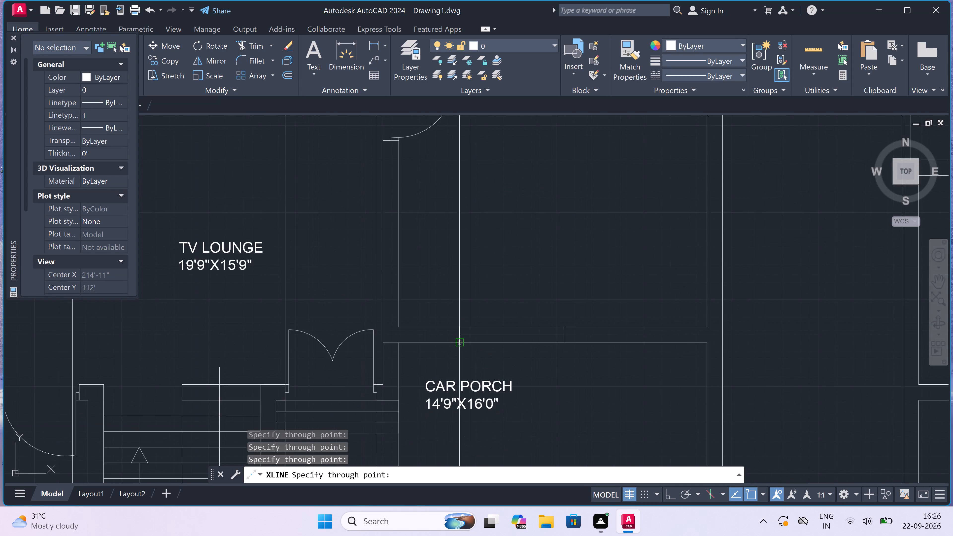
scroll(508, 341, up, 1)
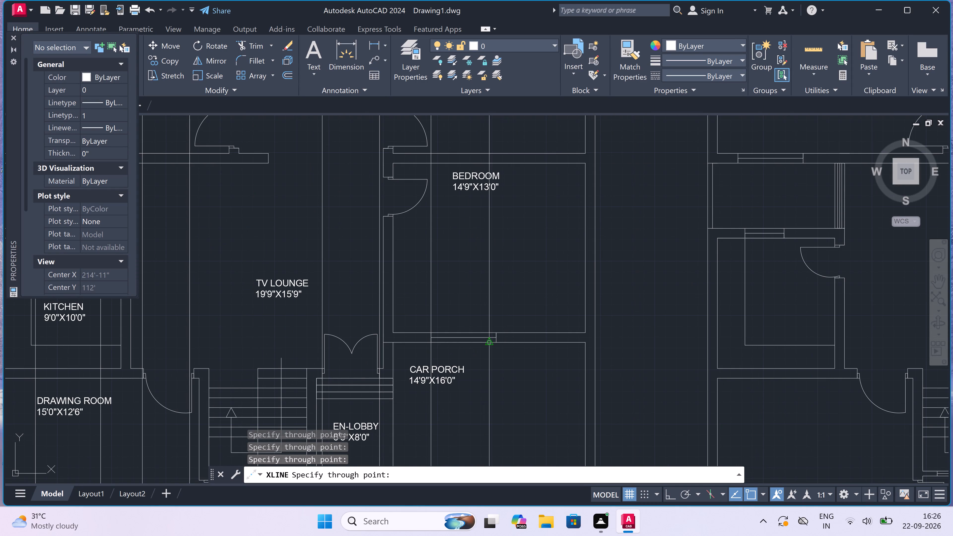
scroll(489, 341, up, 2)
click(503, 342)
scroll(490, 345, down, 3)
scroll(563, 351, up, 2)
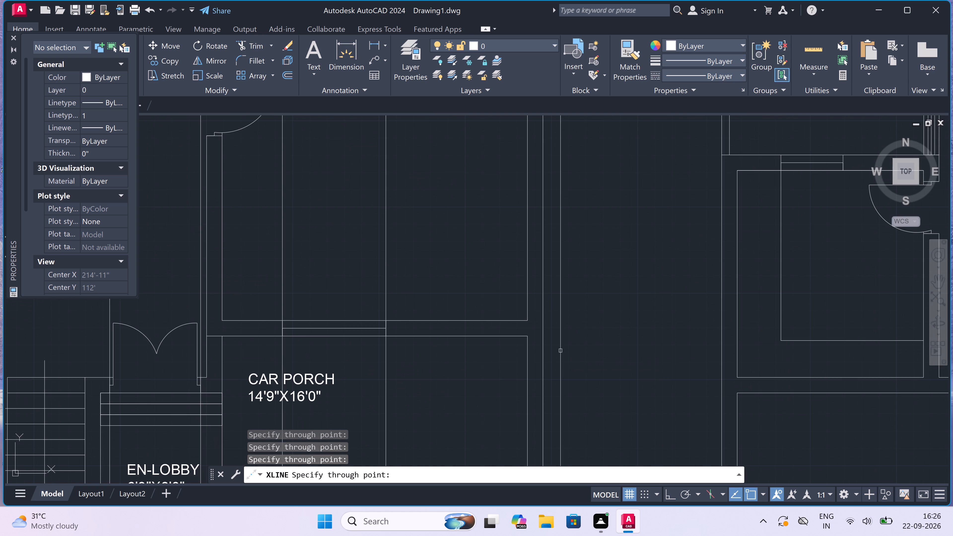
click(542, 326)
scroll(516, 336, down, 6)
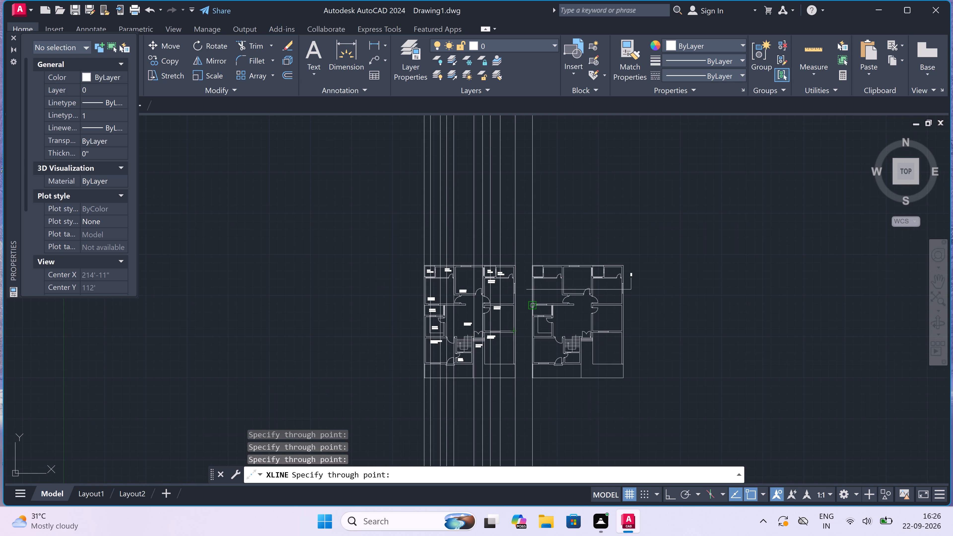
Add vertical construction lines through both faces of the east copy's west outer wall where the section line crosses it.
scroll(531, 283, up, 4)
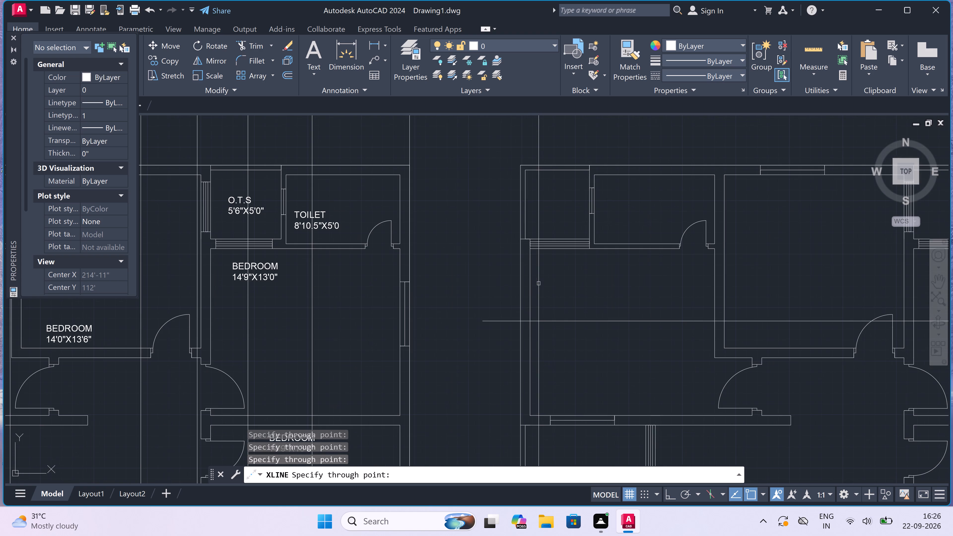
scroll(520, 315, up, 1)
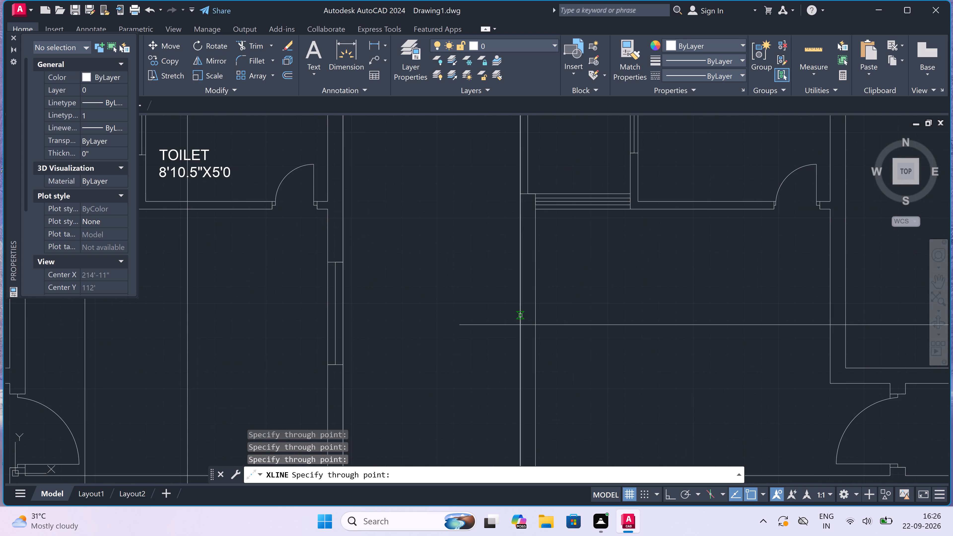
click(520, 323)
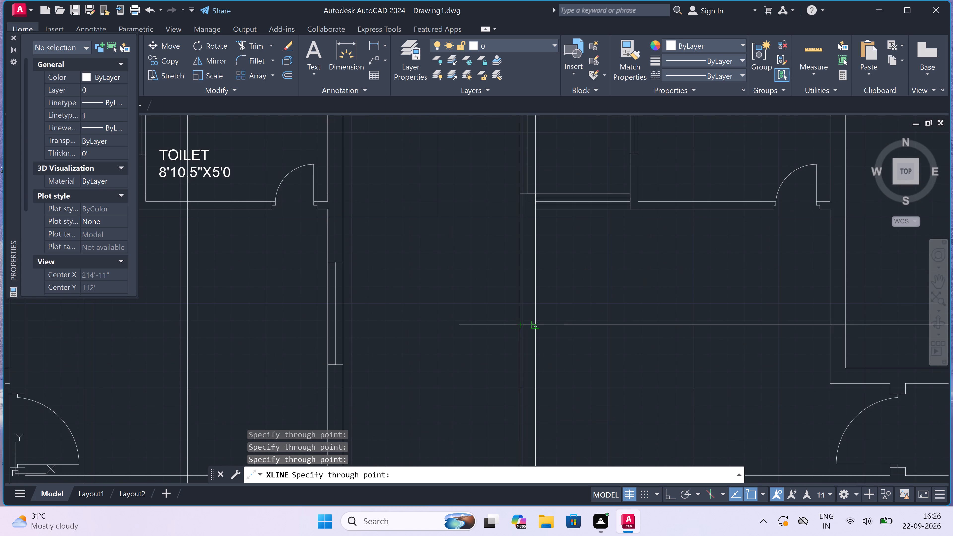
click(539, 322)
scroll(511, 321, down, 4)
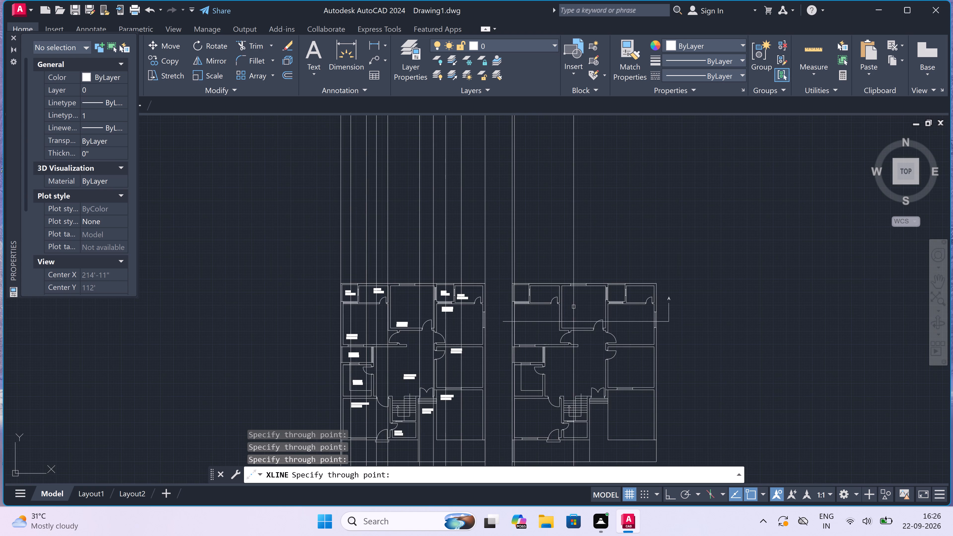
Add vertical construction lines through both faces of the two walls flanking the east copy's middle north bedroom, at the section line.
scroll(560, 316, up, 3)
scroll(548, 340, up, 2)
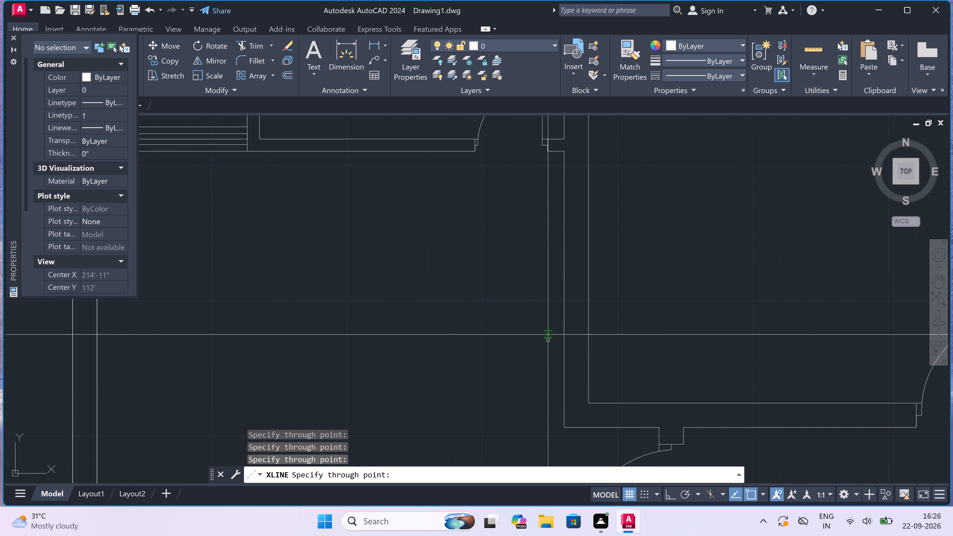
click(562, 333)
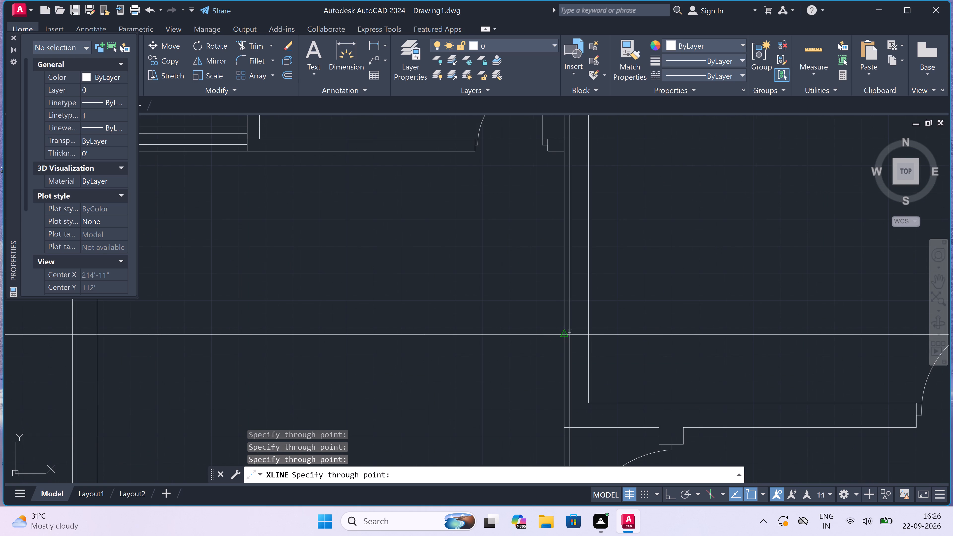
click(586, 333)
scroll(514, 329, down, 5)
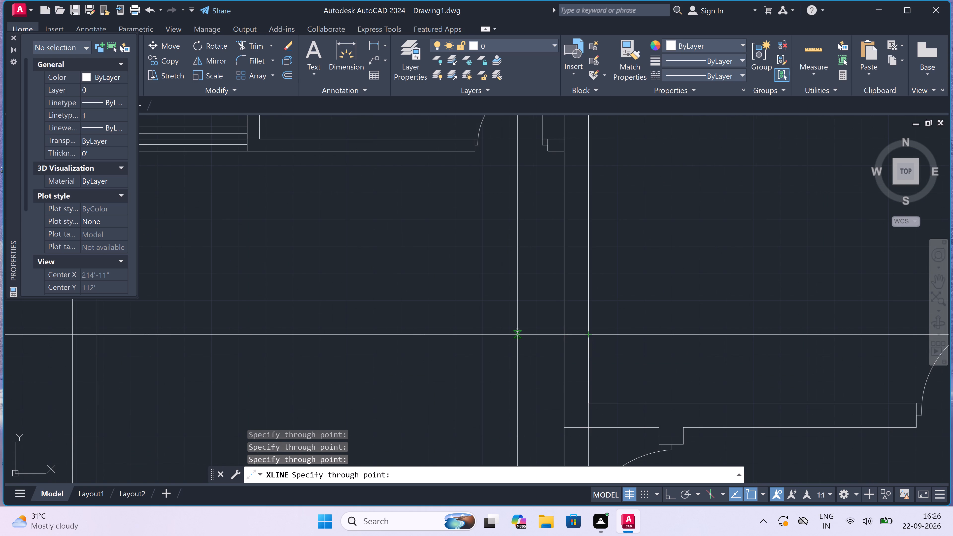
scroll(670, 331, up, 4)
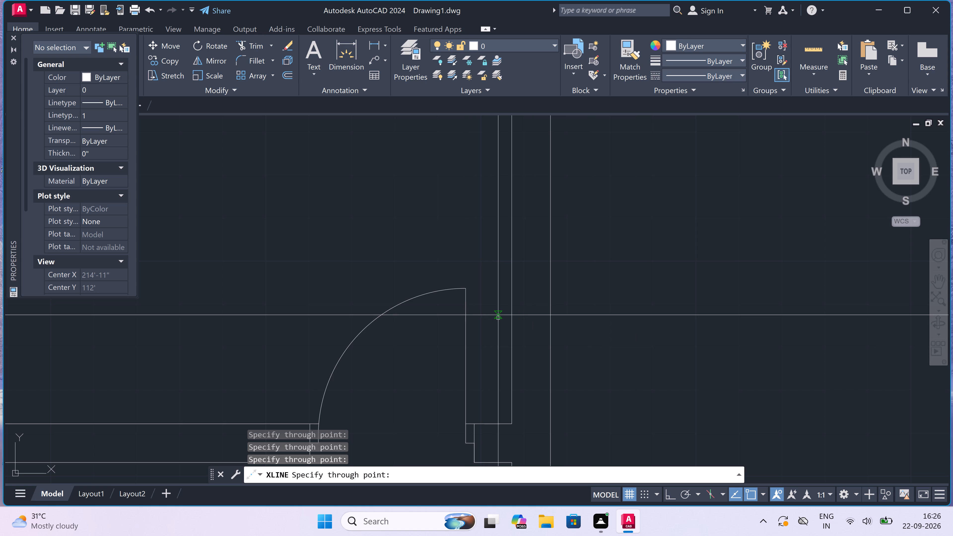
click(511, 319)
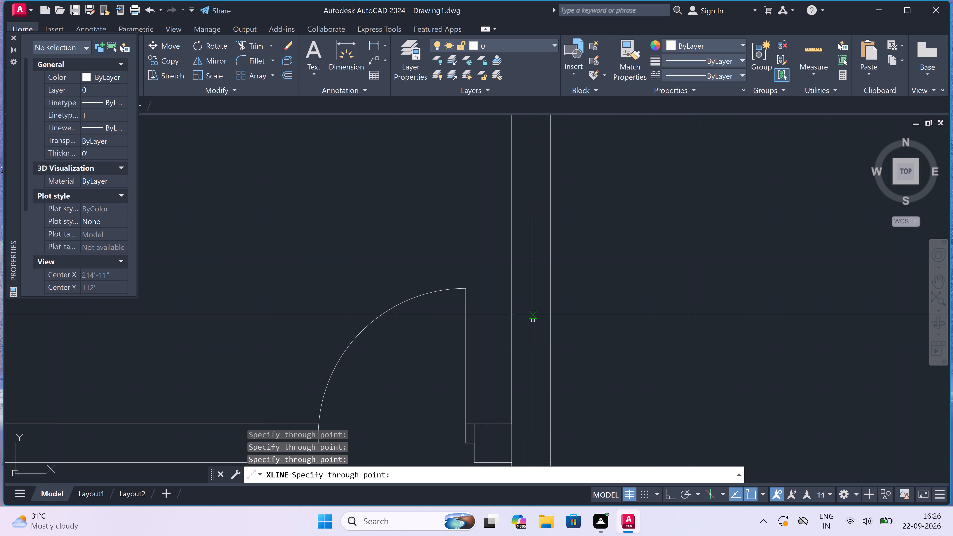
click(550, 318)
scroll(548, 320, down, 5)
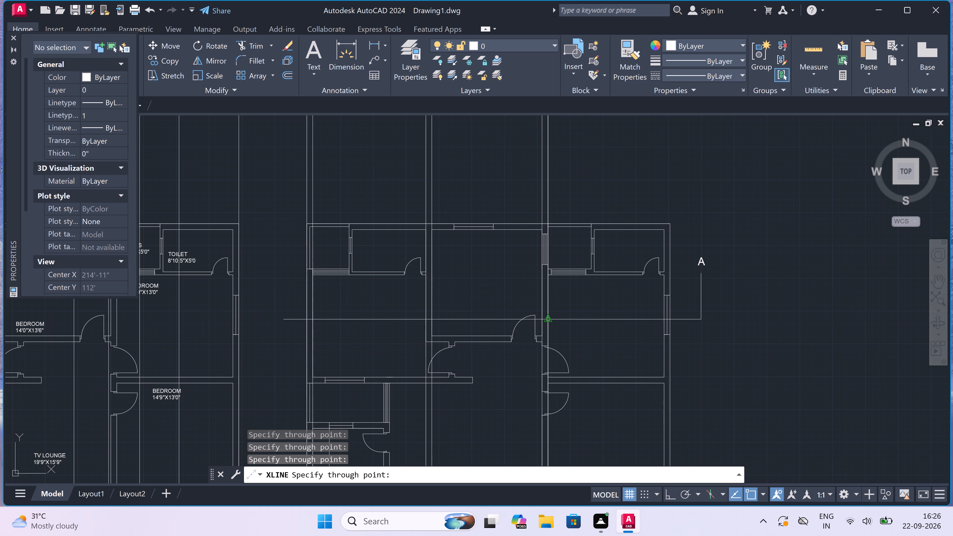
Add vertical construction lines through both jambs of the northeast toilet's door in the east copy.
scroll(654, 273, up, 3)
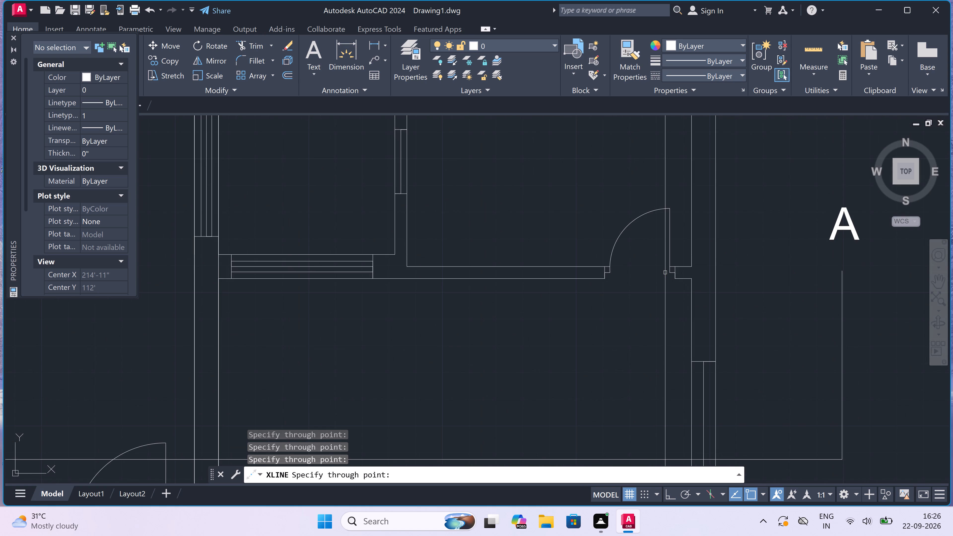
scroll(677, 274, up, 3)
click(664, 287)
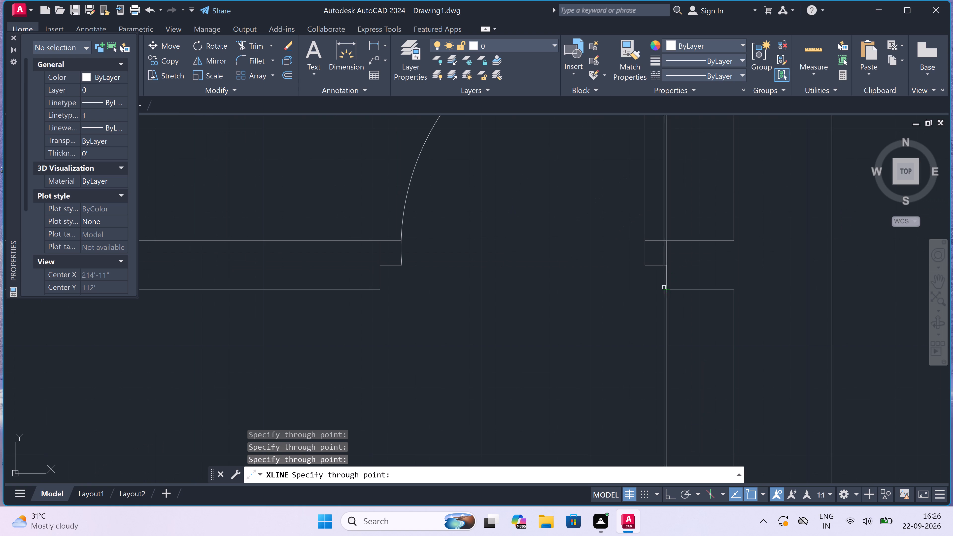
drag(377, 286, 385, 282)
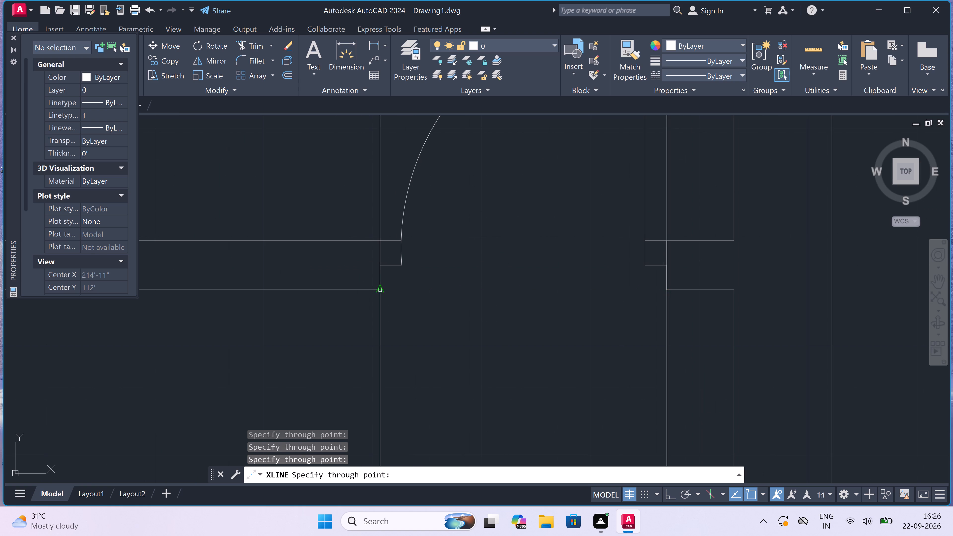
scroll(425, 264, down, 5)
Add vertical construction lines through both faces of the east copy's east outer wall where the section line crosses its window.
scroll(496, 310, down, 2)
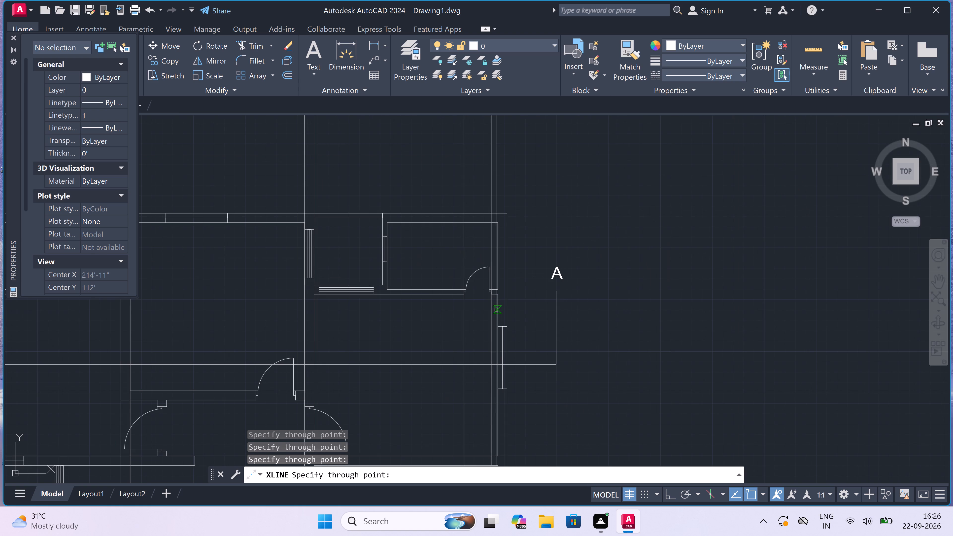
scroll(487, 337, down, 3)
scroll(490, 372, up, 3)
scroll(483, 255, up, 2)
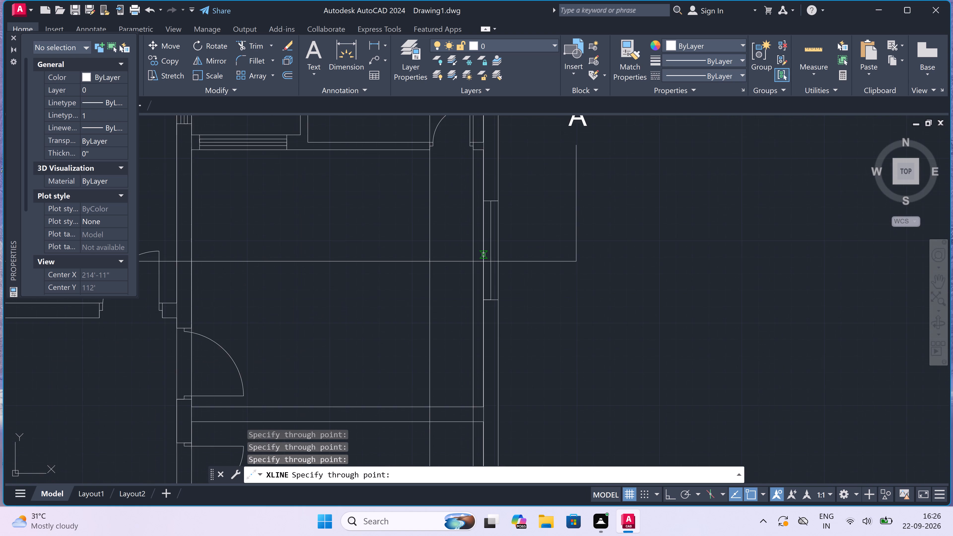
scroll(483, 255, up, 1)
click(481, 271)
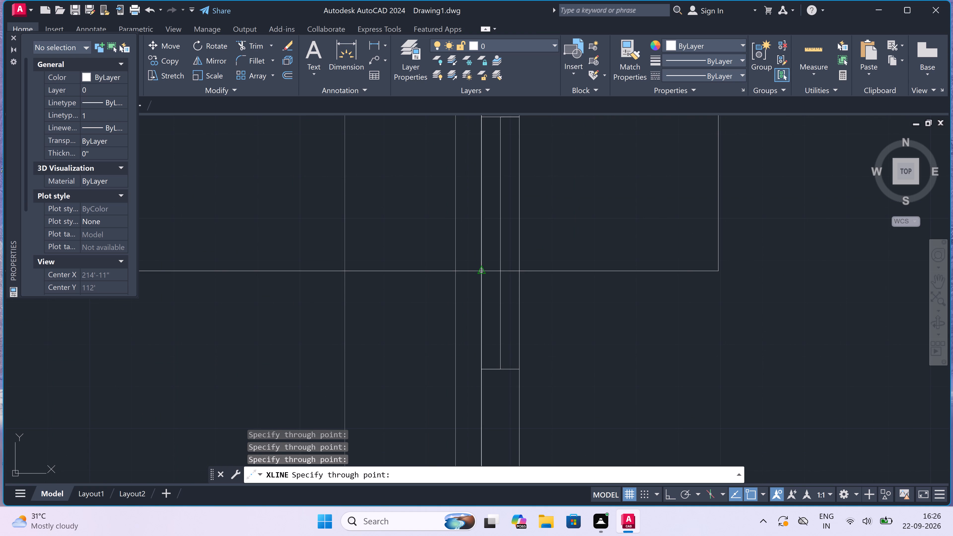
click(518, 270)
Add vertical construction lines through both jambs of the northwest toilet's door in the east copy.
scroll(518, 272, down, 2)
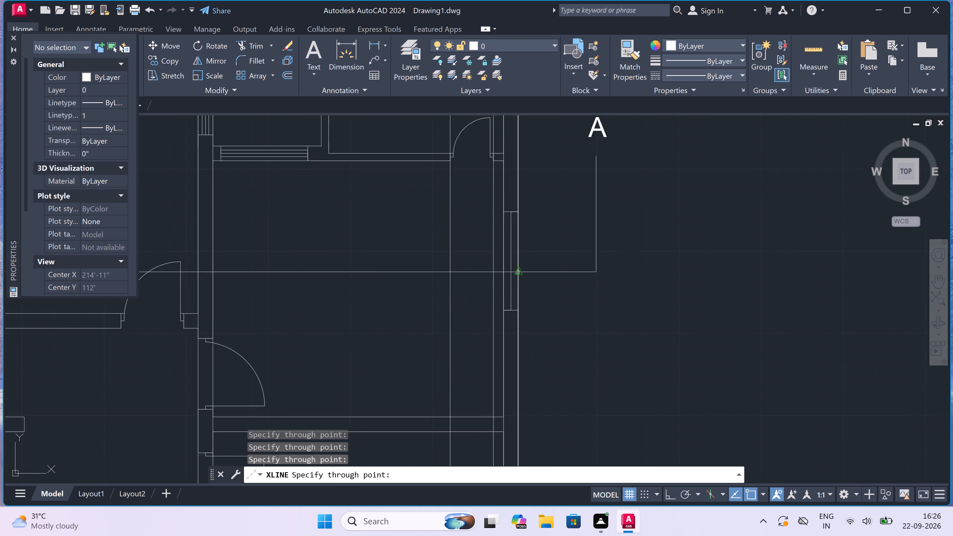
scroll(518, 272, down, 7)
scroll(469, 269, up, 3)
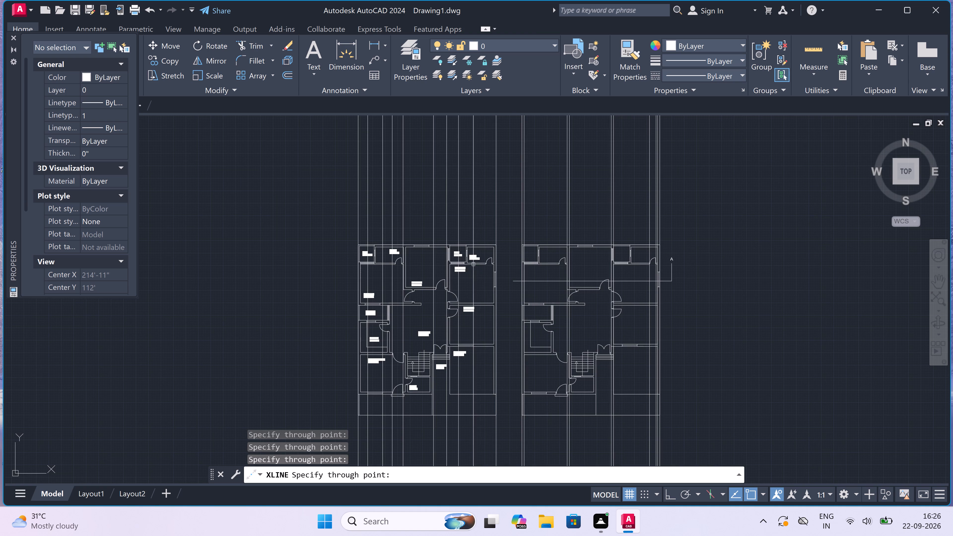
scroll(566, 245, up, 4)
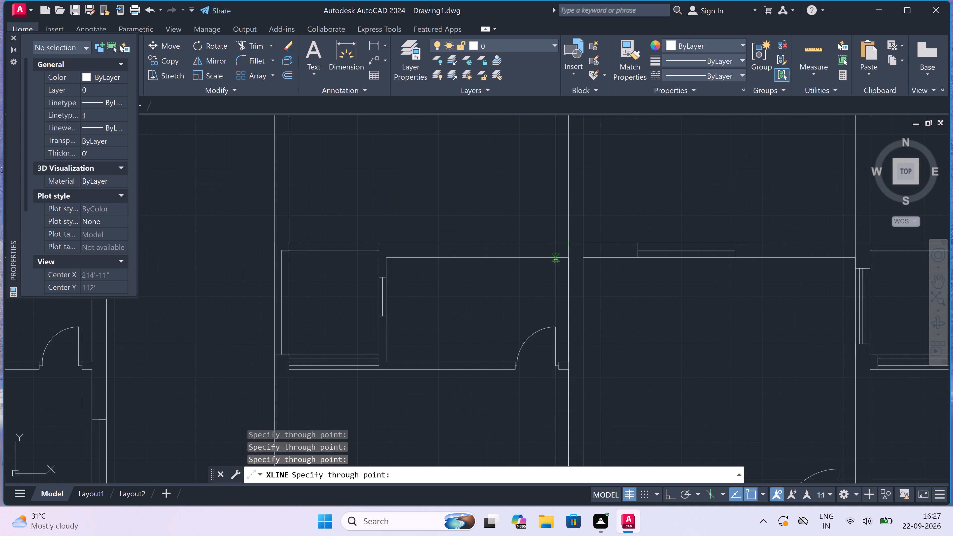
scroll(556, 384, up, 3)
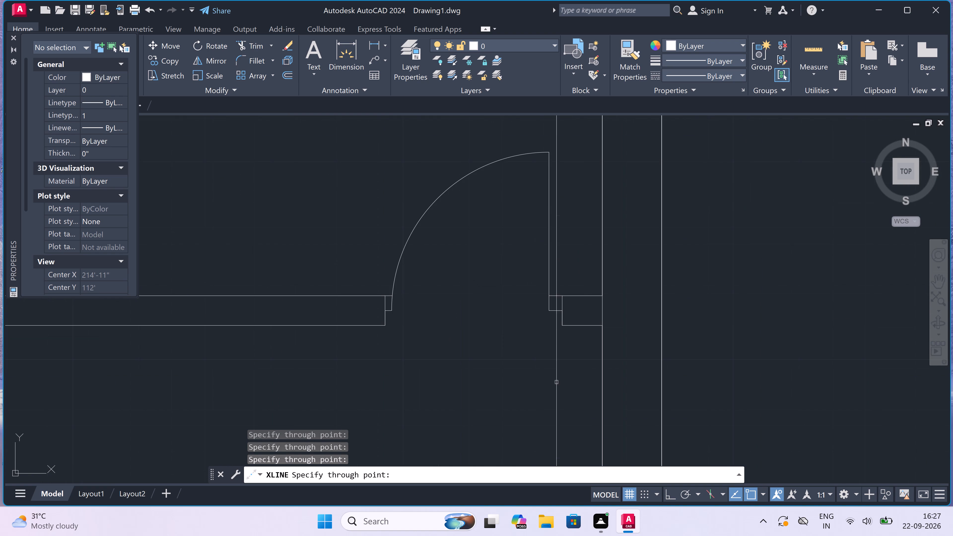
click(560, 325)
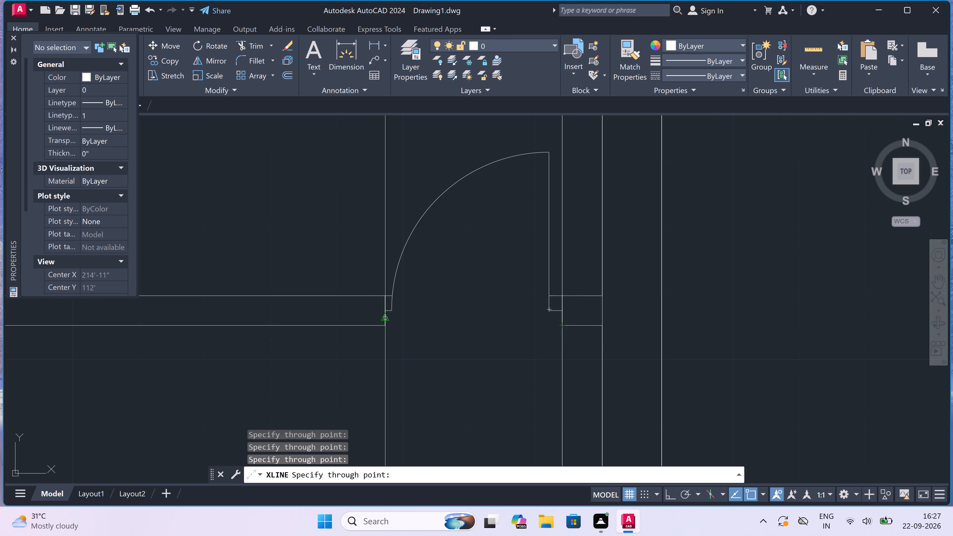
click(388, 321)
Add vertical construction lines through both edges of the middle north bedroom's north window in the east copy, and end the command.
scroll(438, 284, down, 4)
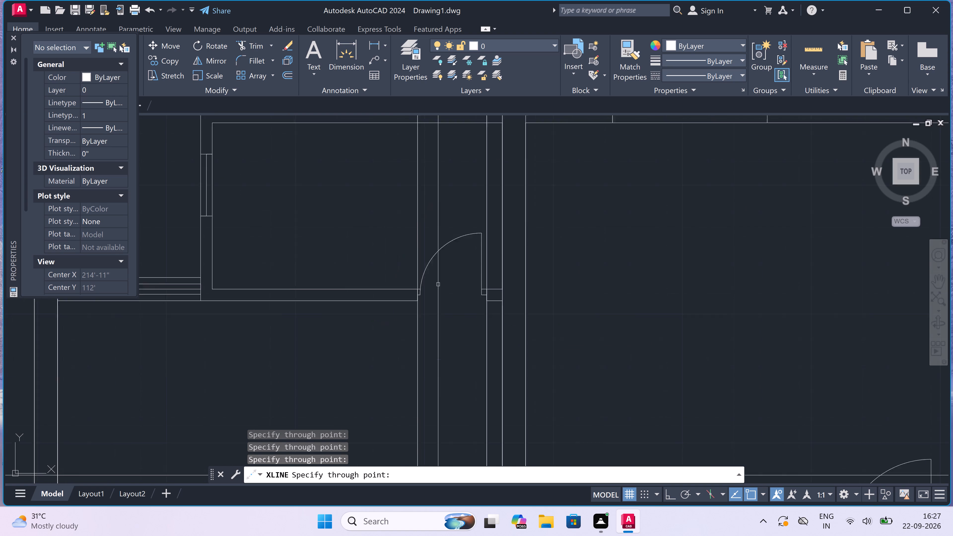
scroll(438, 284, down, 3)
scroll(451, 260, up, 3)
scroll(461, 292, up, 3)
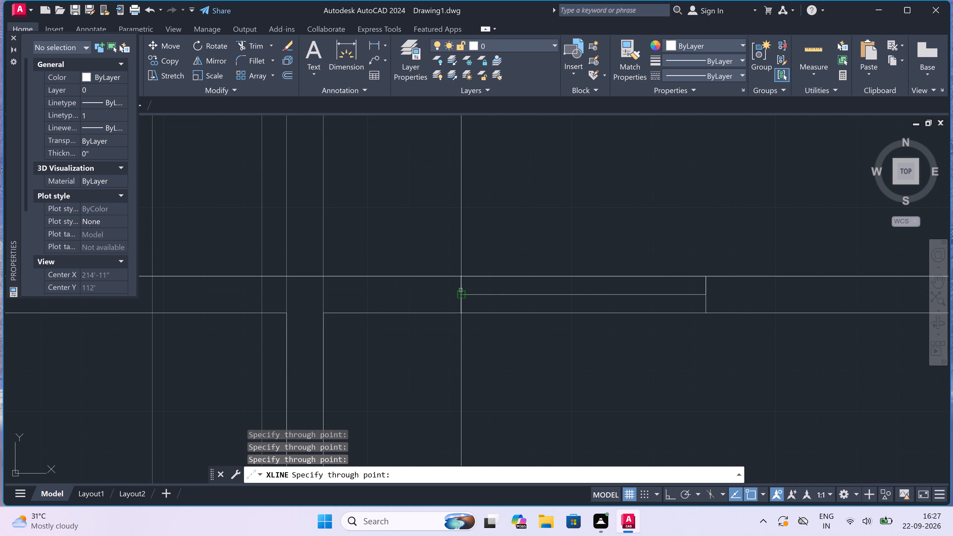
drag(462, 275, 466, 274)
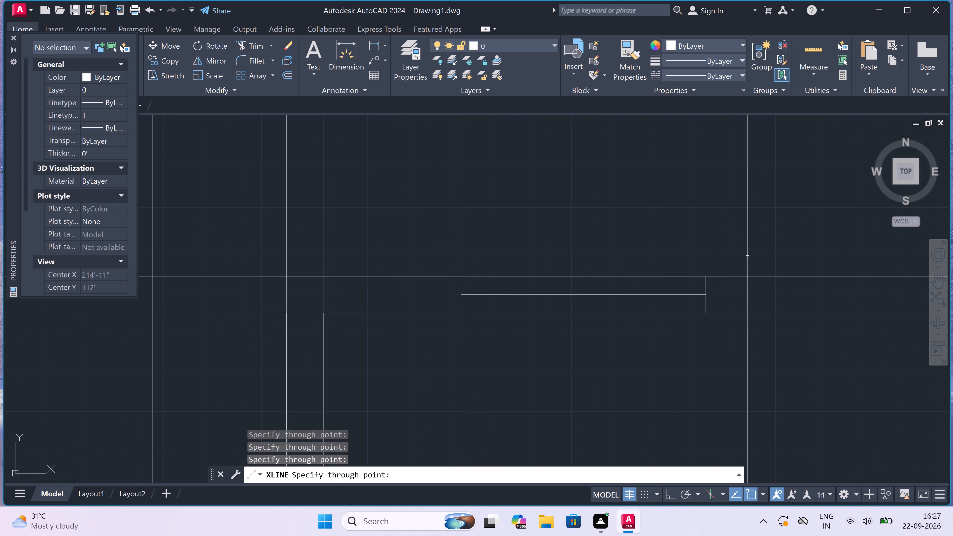
click(704, 276)
scroll(570, 288, down, 6)
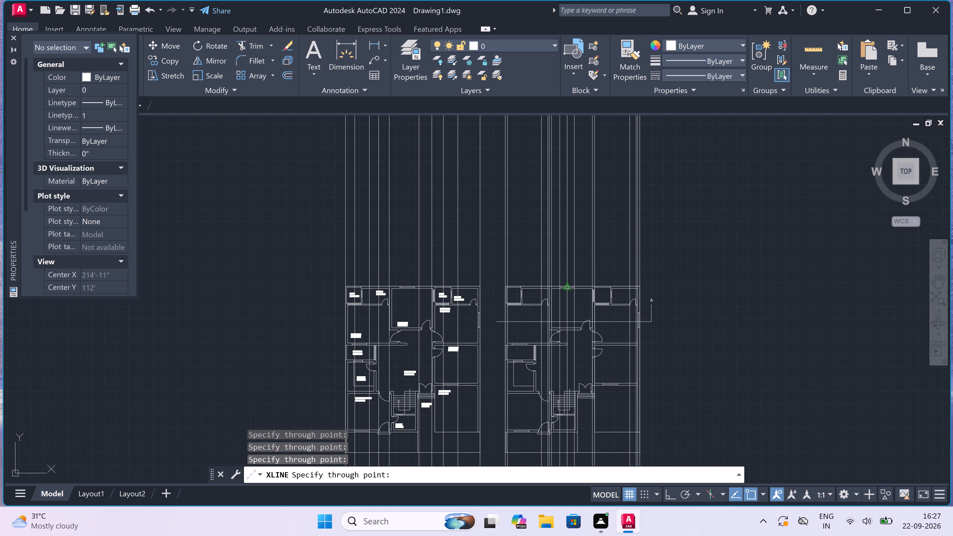
scroll(519, 305, up, 2)
scroll(516, 280, down, 1)
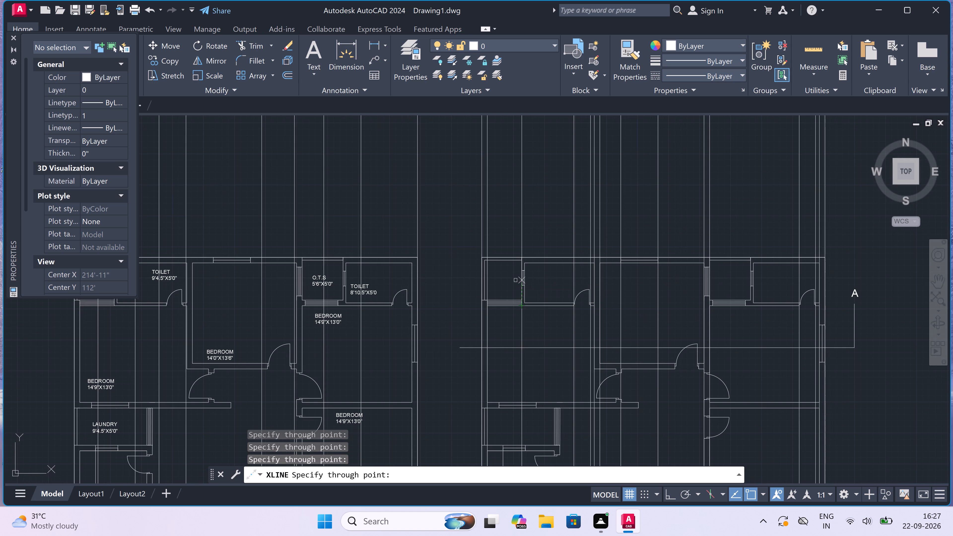
scroll(587, 316, up, 2)
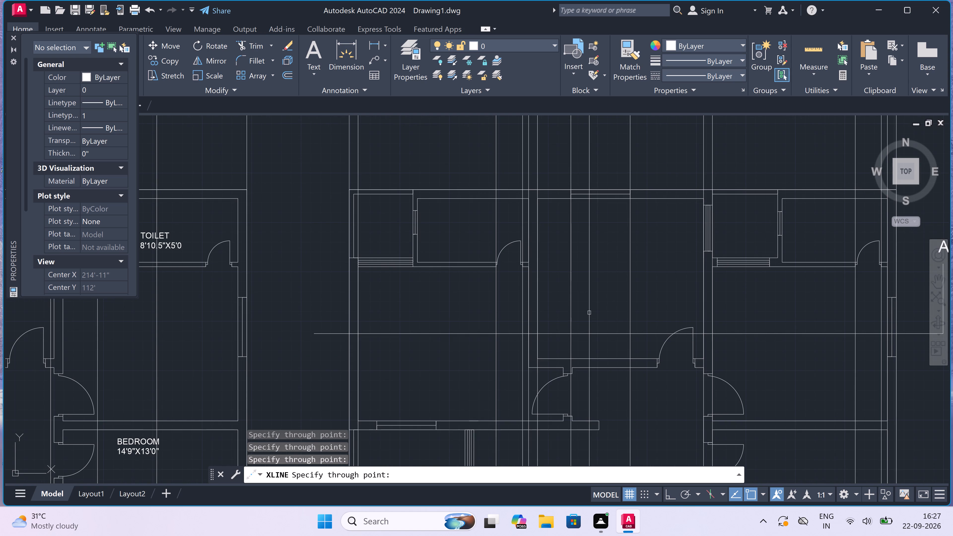
key(Escape)
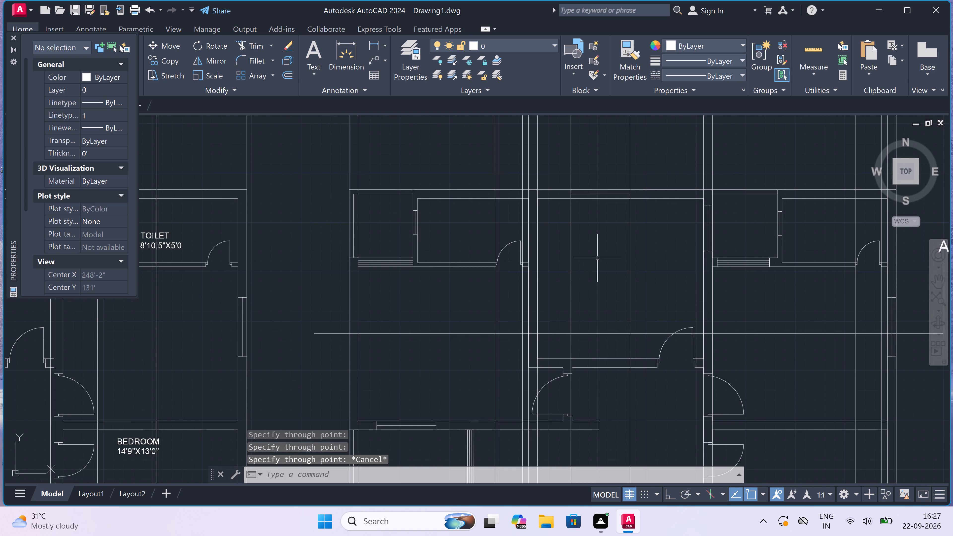
scroll(553, 262, down, 4)
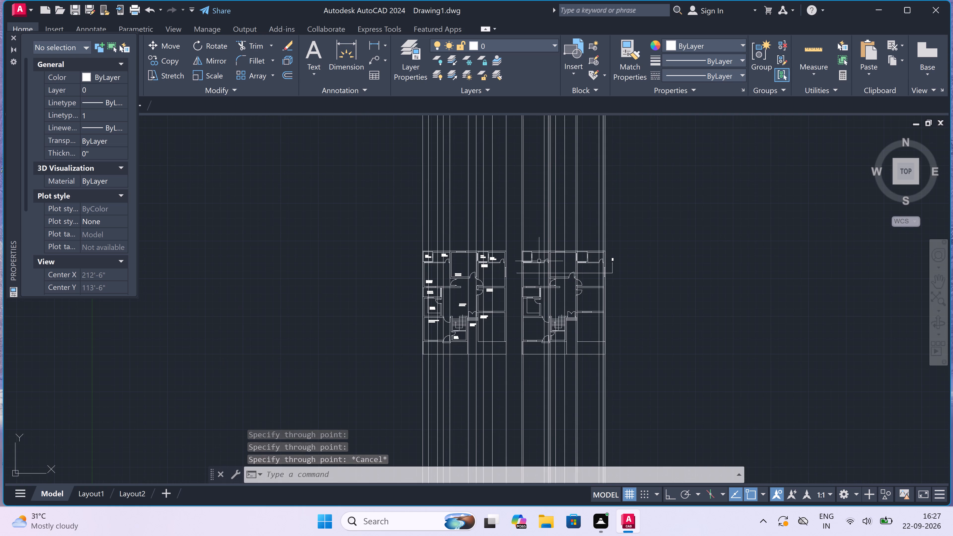
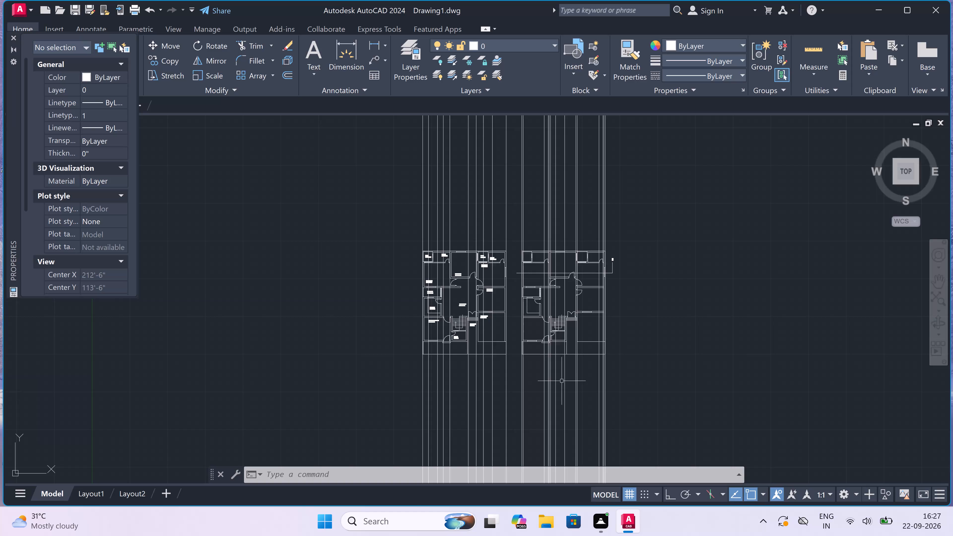
With Ortho turned on, draw a horizontal construction line just north of both floor plans, crossing the vertical construction lines.
text(XL)
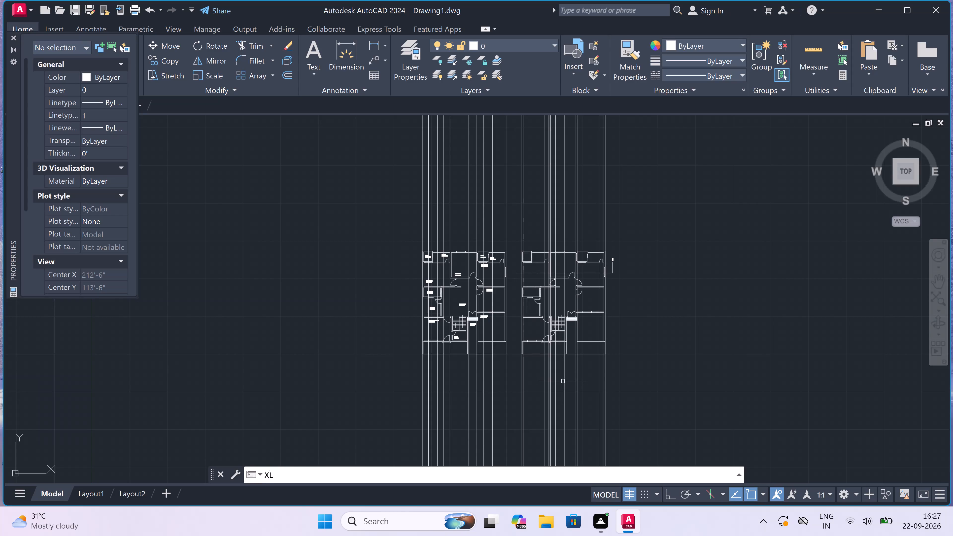
key(space)
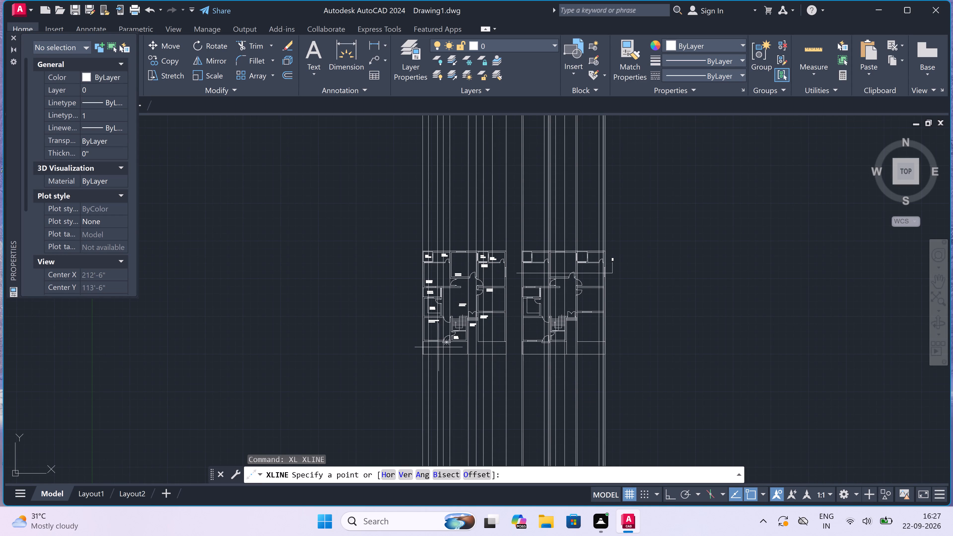
scroll(405, 228, up, 1)
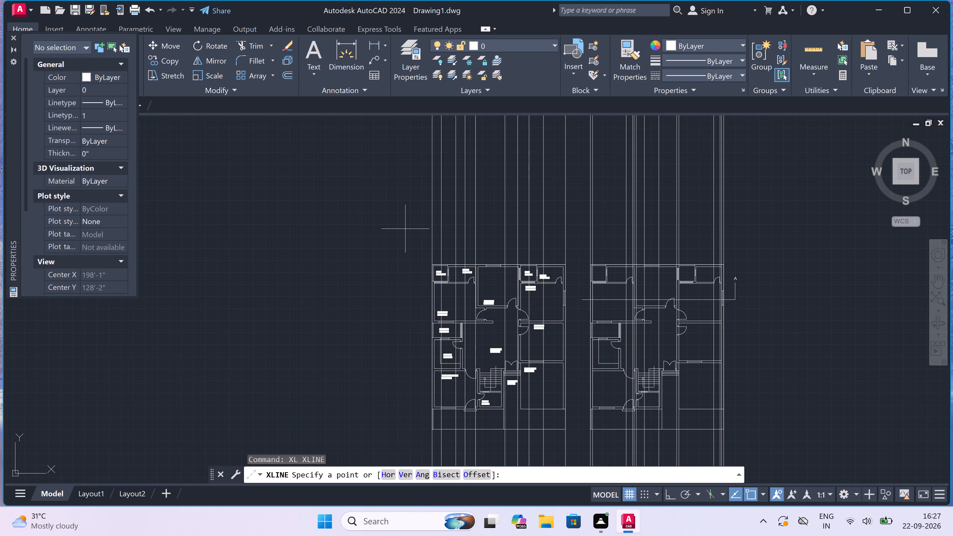
click(407, 245)
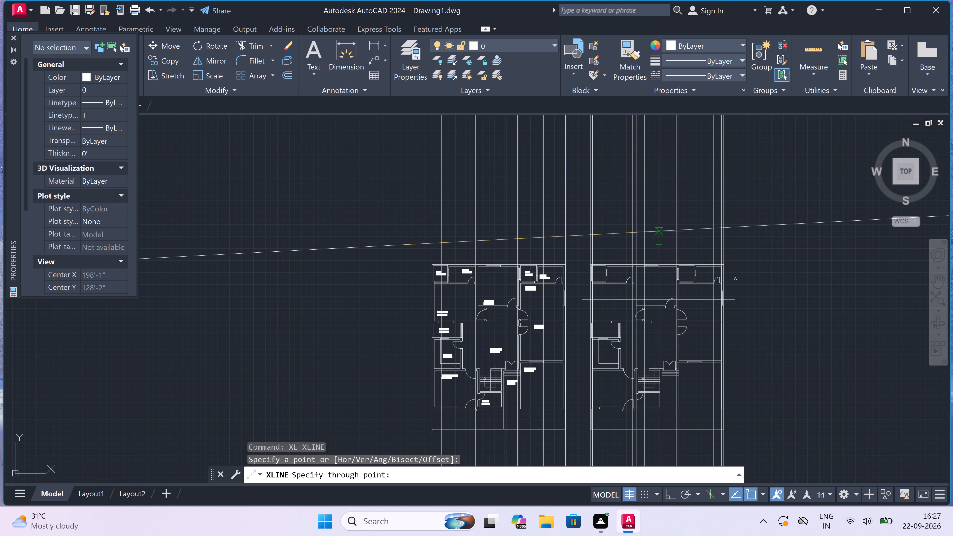
key(F8)
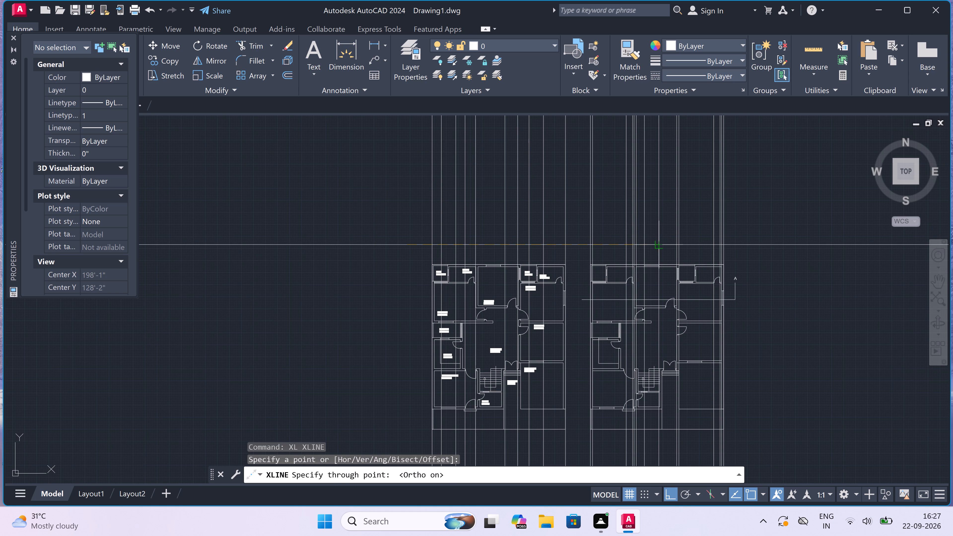
click(664, 241)
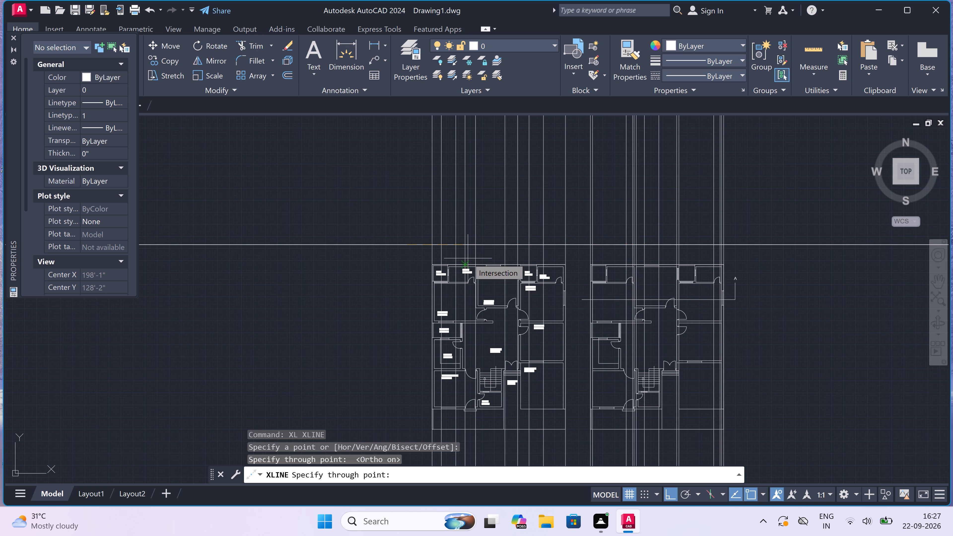
key(Escape)
Offset the horizontal construction line 1'6" to the north.
text(O)
key(space)
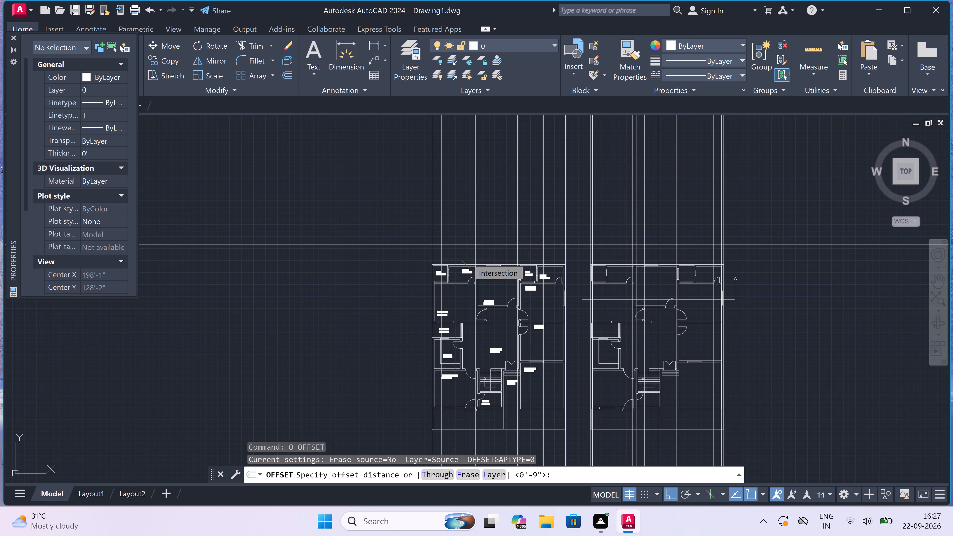
scroll(479, 220, down, 2)
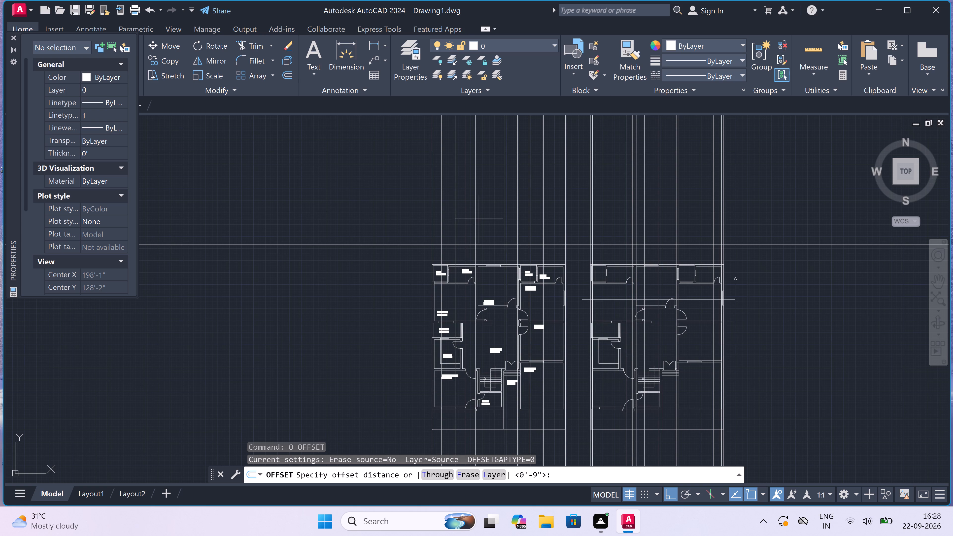
scroll(481, 211, up, 3)
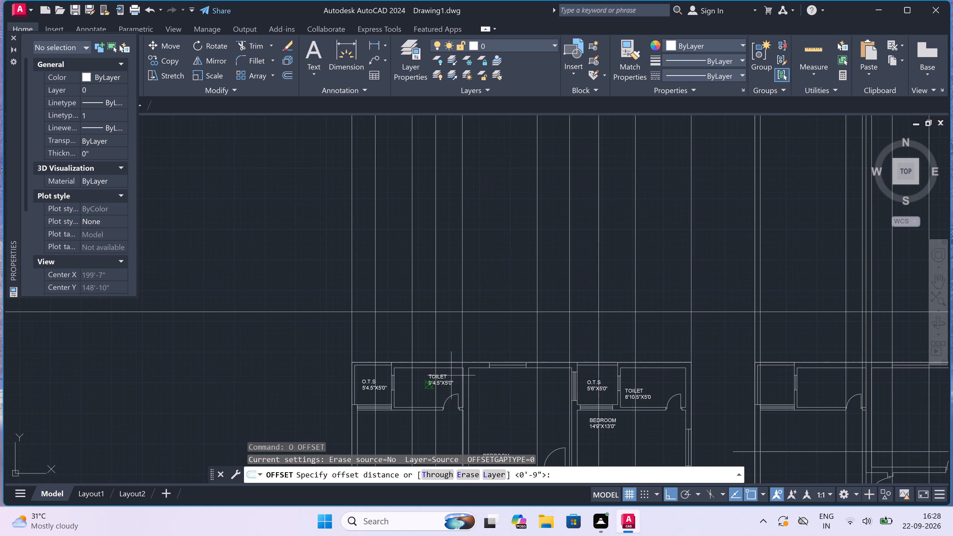
click(478, 310)
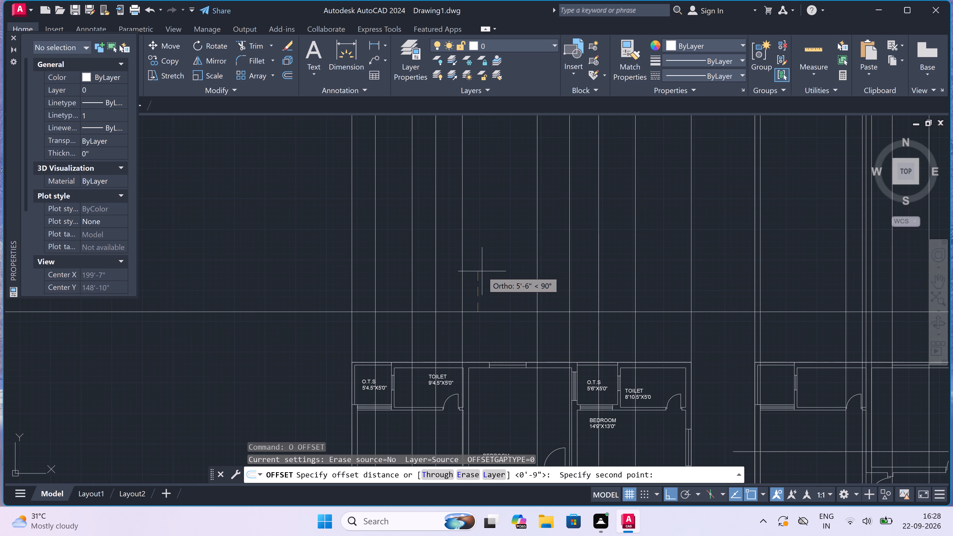
key(1)
key(apostrophe)
key(6)
text(")
key(space)
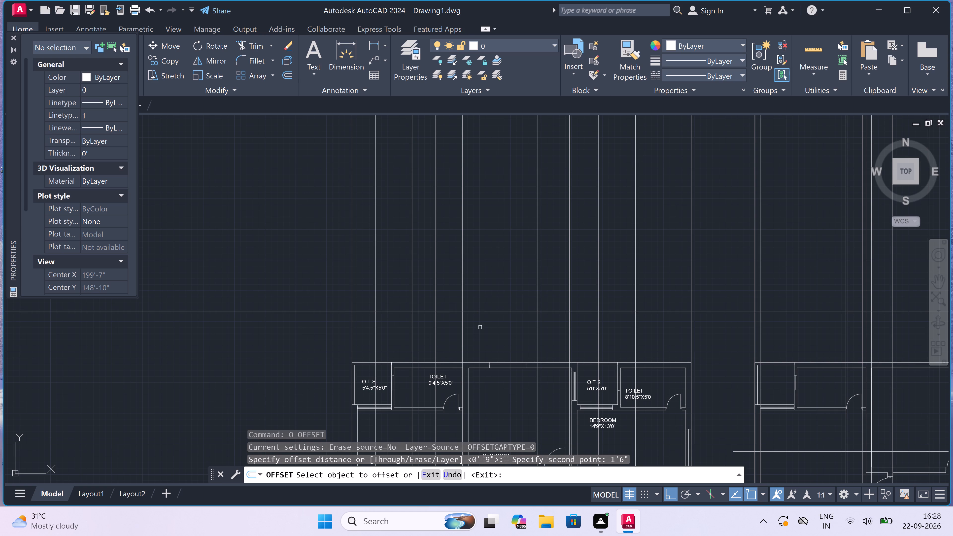
click(480, 312)
click(482, 275)
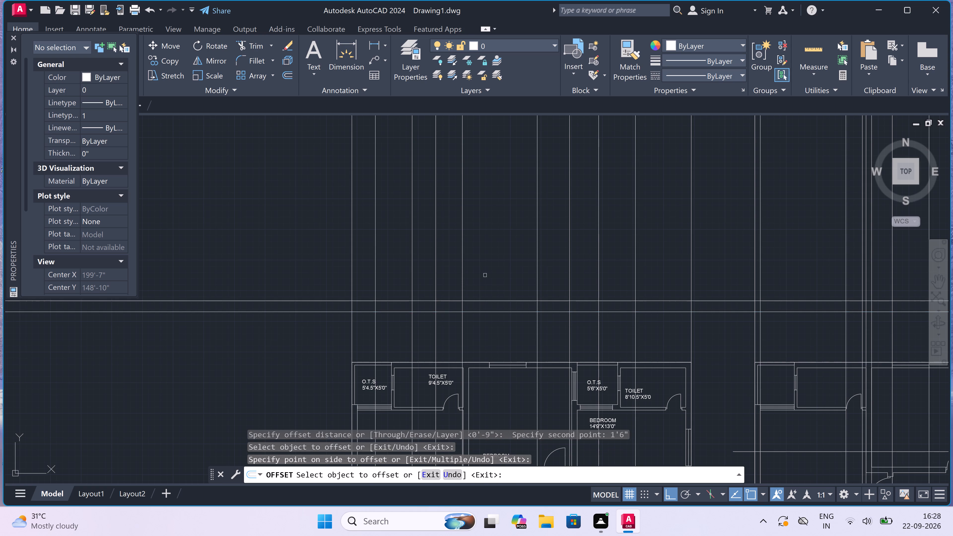
key(Escape)
Offset the upper of the two horizontal construction lines 3' to the north.
key(space)
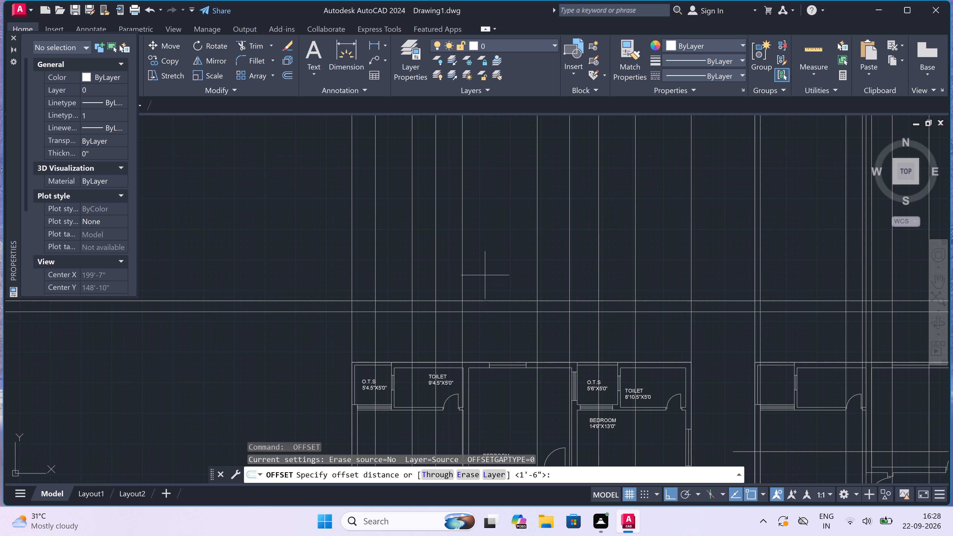
click(478, 302)
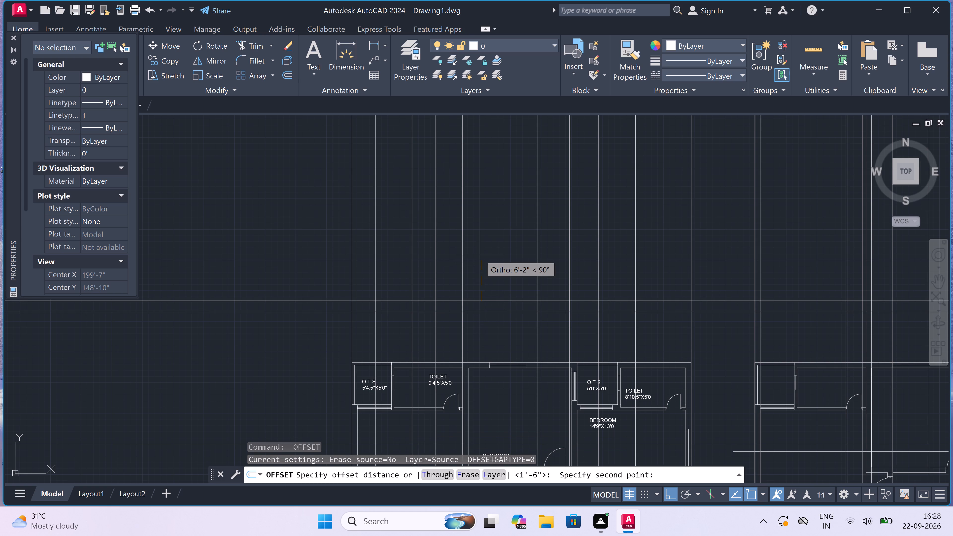
key(3)
text(')
key(space)
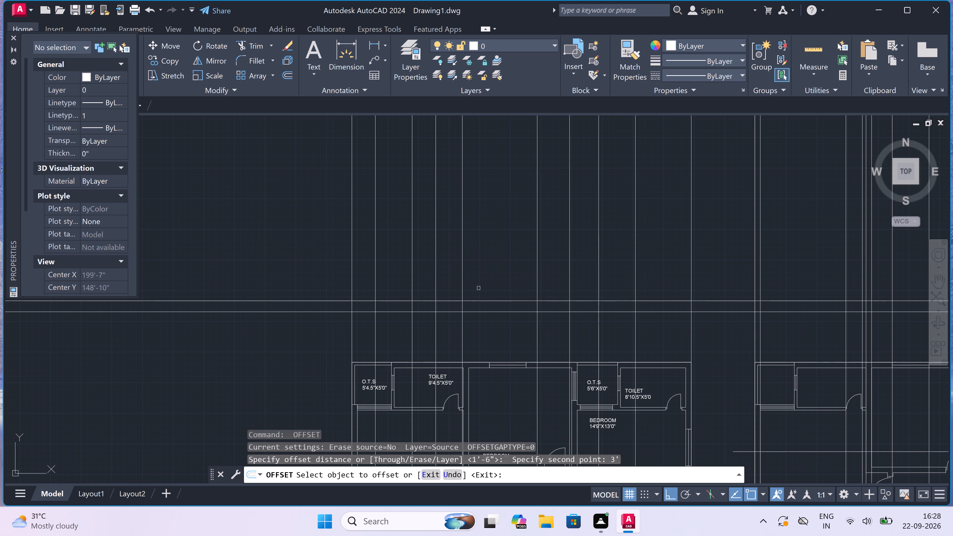
scroll(478, 288, up, 1)
scroll(486, 310, down, 1)
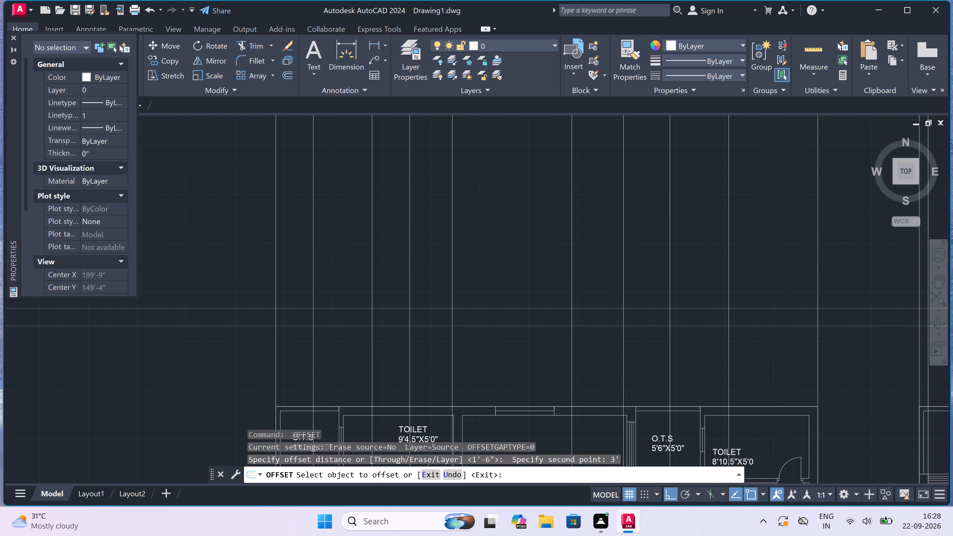
click(487, 308)
click(486, 297)
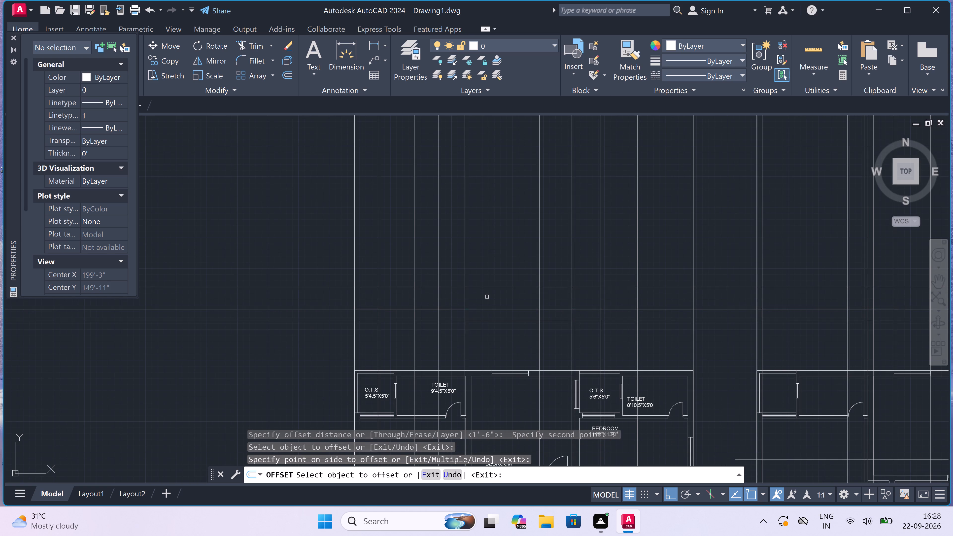
key(Escape)
Offset the northernmost horizontal construction line 4' to the north.
key(space)
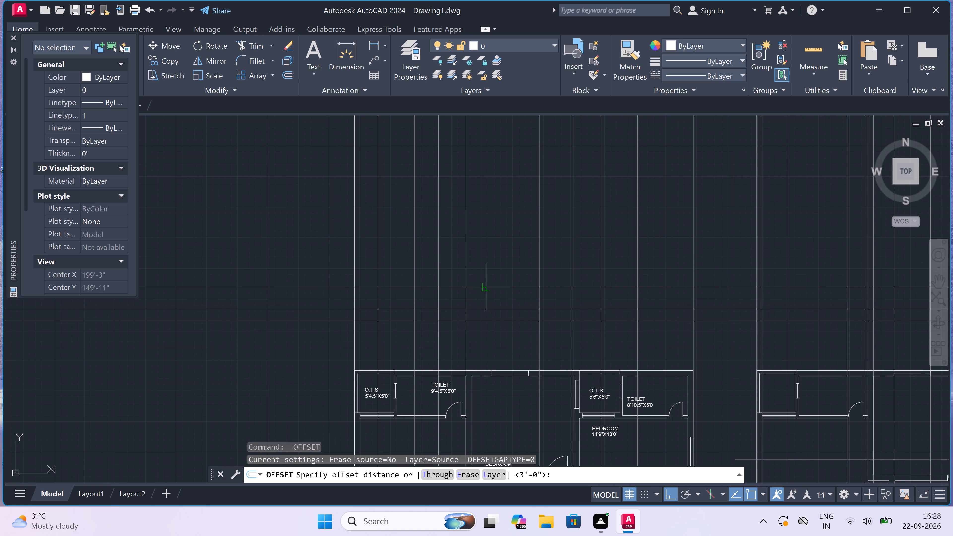
drag(485, 287, 485, 279)
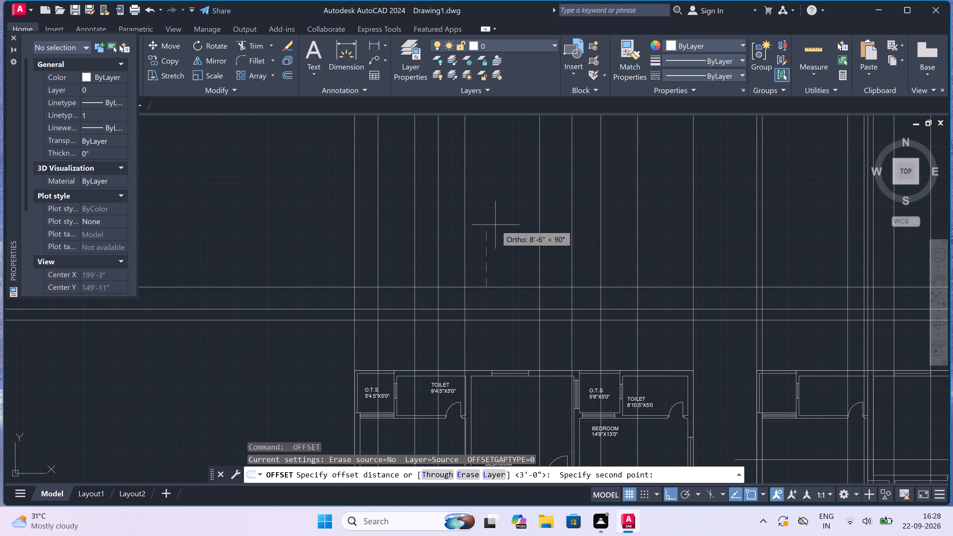
text(4')
key(space)
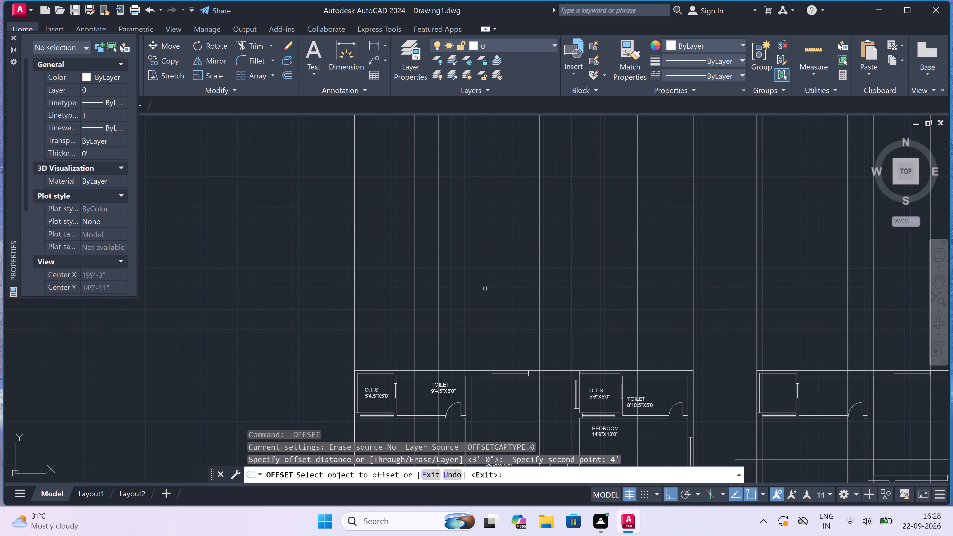
drag(485, 288, 485, 283)
click(487, 273)
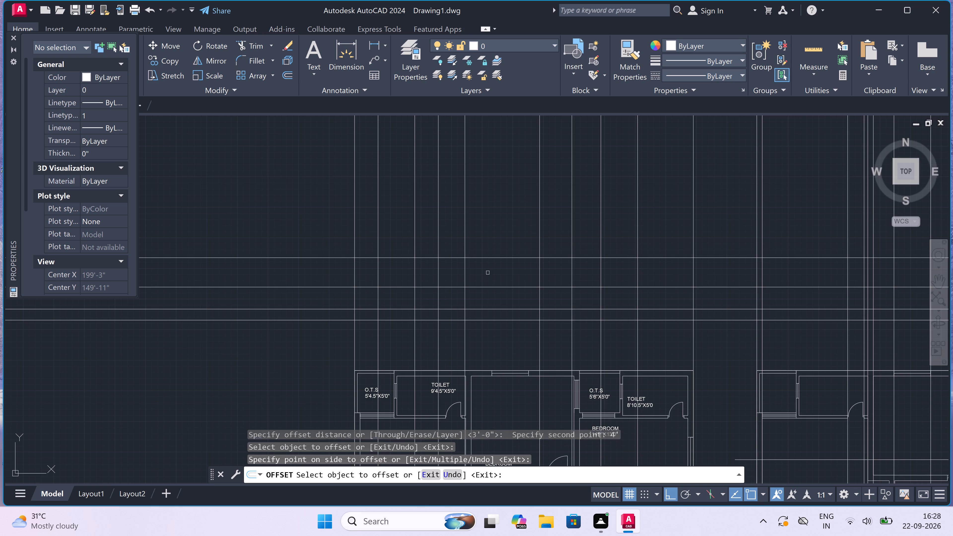
key(Escape)
Offset the northernmost horizontal construction line 6" to the north.
key(space)
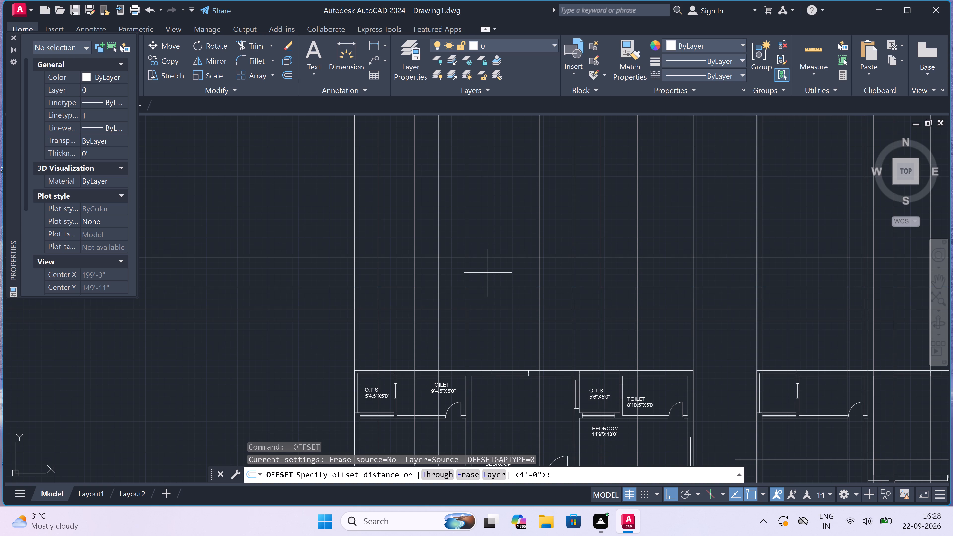
click(485, 257)
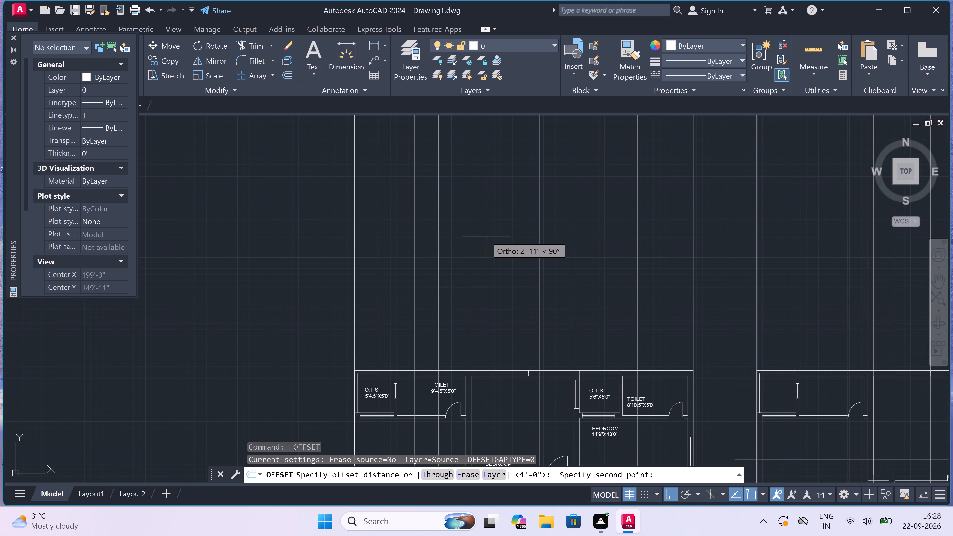
key(6)
text(")
key(space)
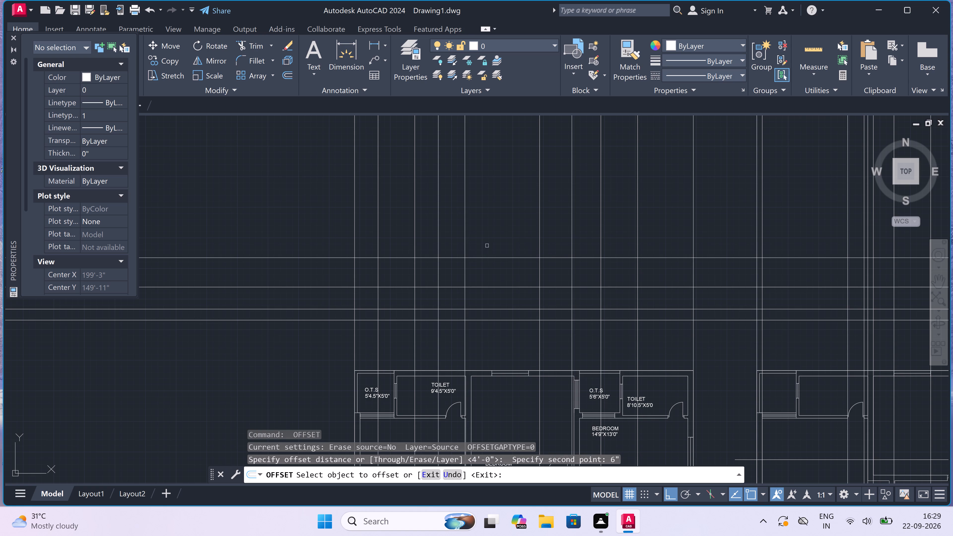
click(483, 259)
click(484, 246)
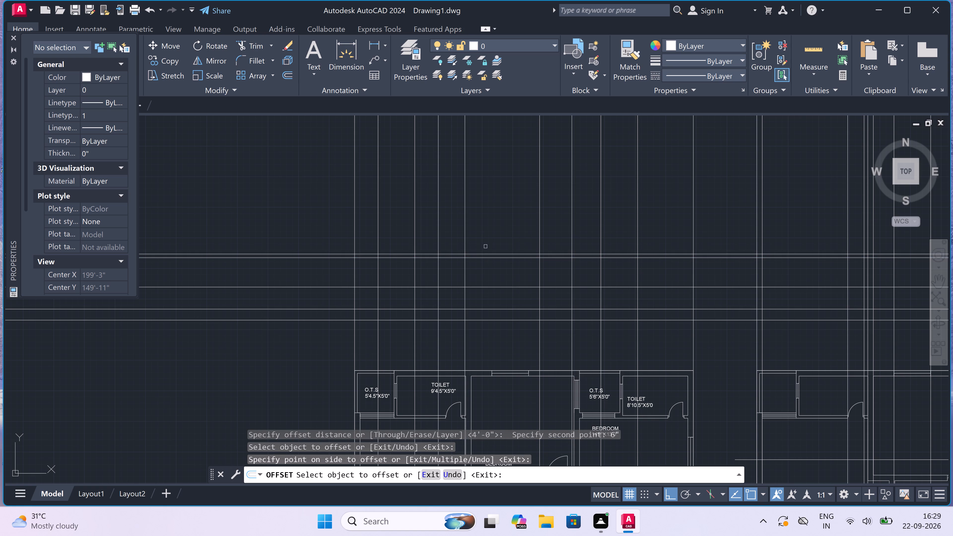
key(Escape)
Offset the northernmost horizontal construction line 3'6" to the north.
key(space)
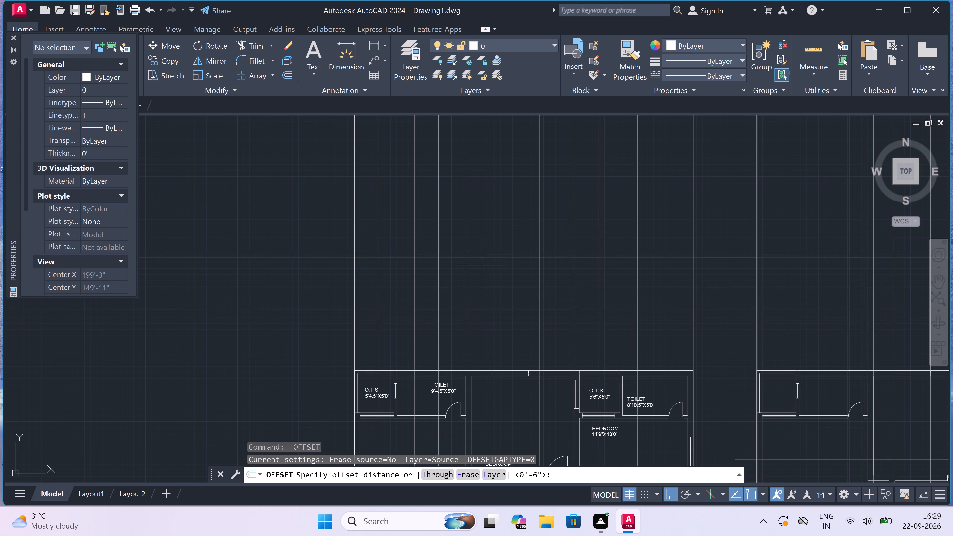
scroll(479, 252, up, 2)
click(484, 255)
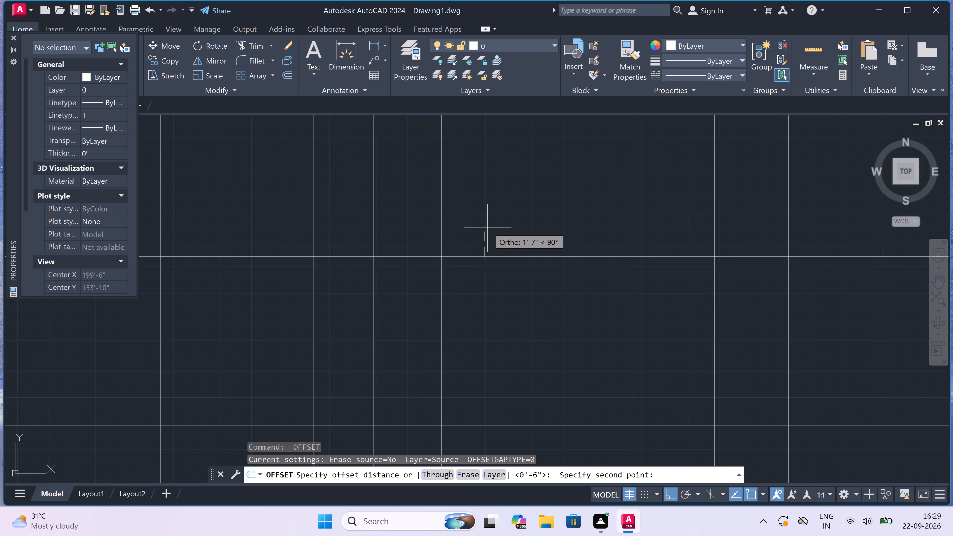
scroll(488, 228, down, 3)
scroll(489, 207, up, 2)
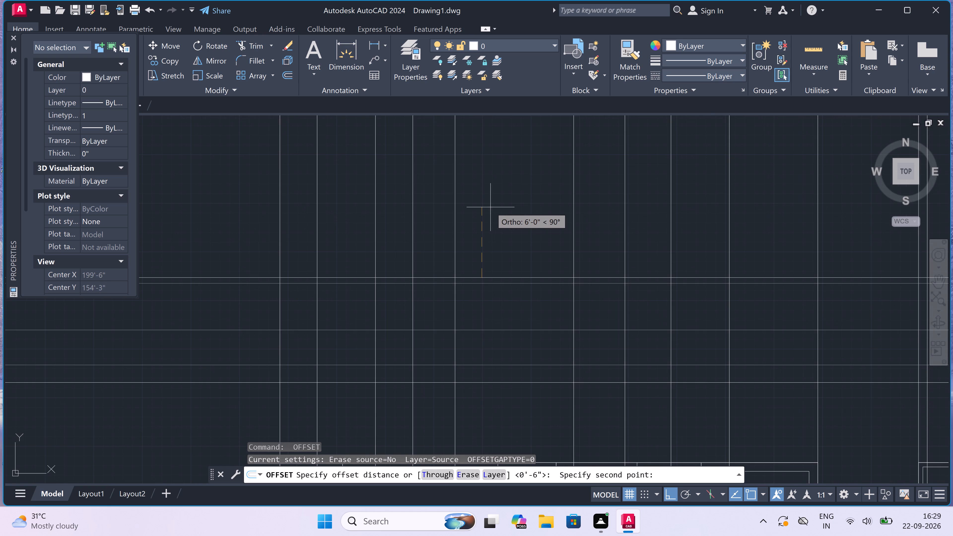
text(3'6)
key(apostrophe)
key(space)
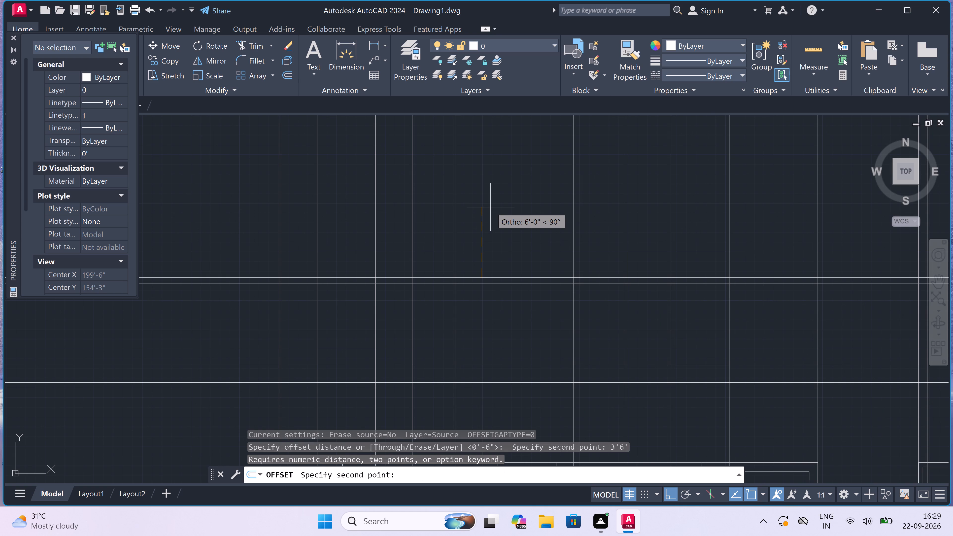
text(3'6)
text(")
key(space)
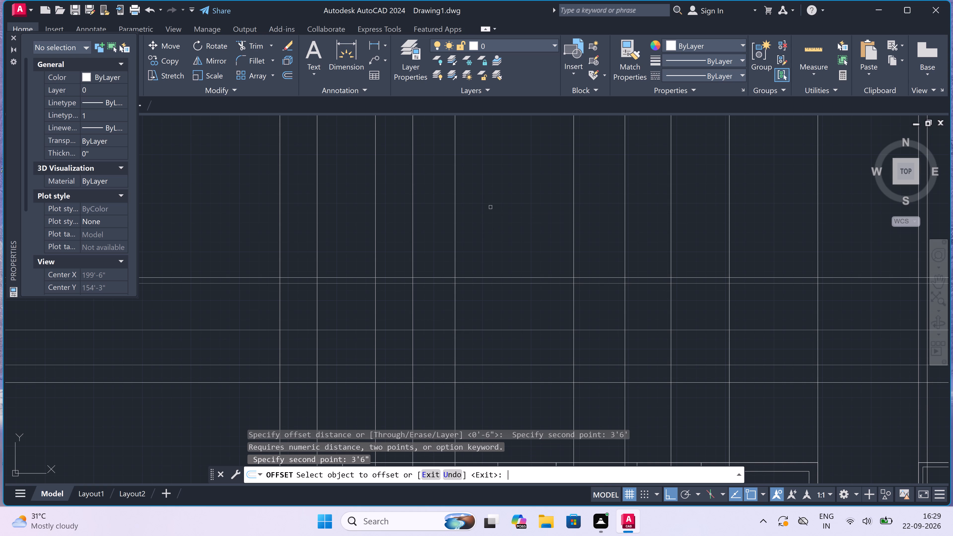
click(490, 276)
click(492, 240)
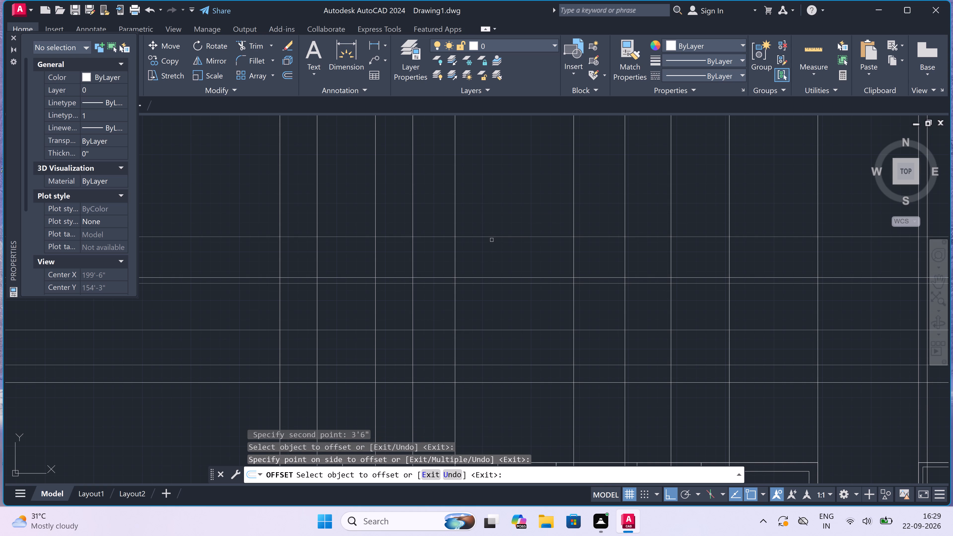
key(Escape)
Trim all vertical projection lines of both plans beyond the northernmost horizontal level line.
scroll(492, 239, down, 4)
scroll(492, 238, up, 2)
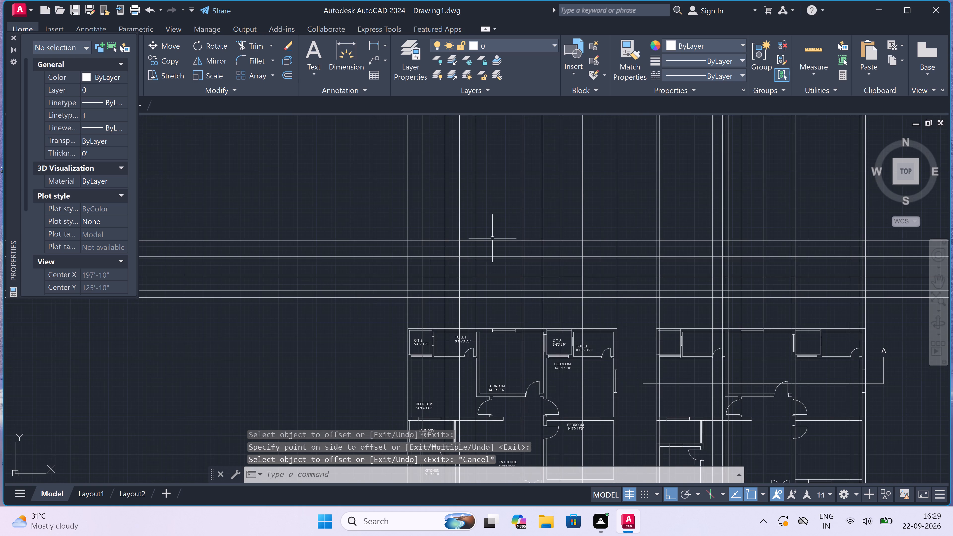
scroll(492, 238, up, 1)
scroll(492, 238, down, 1)
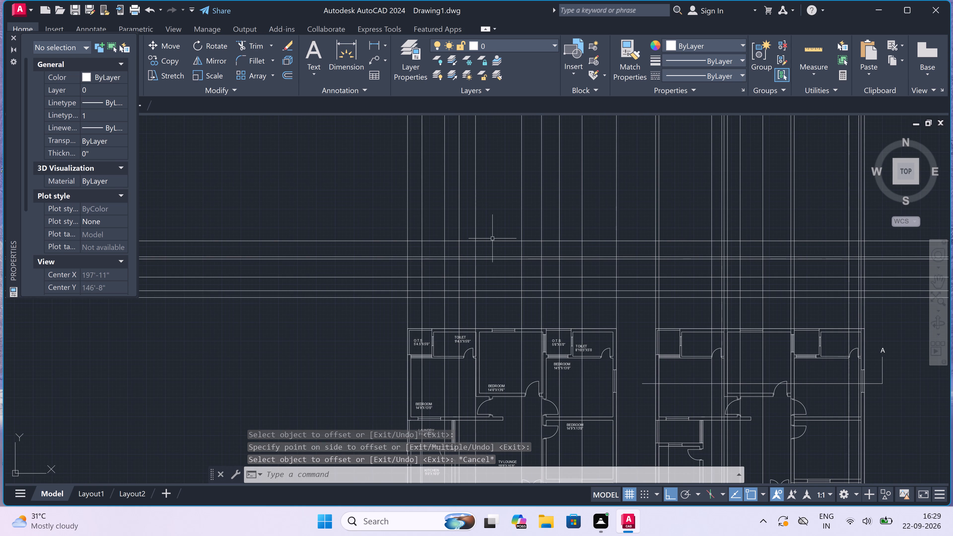
key(t)
text(R)
key(space)
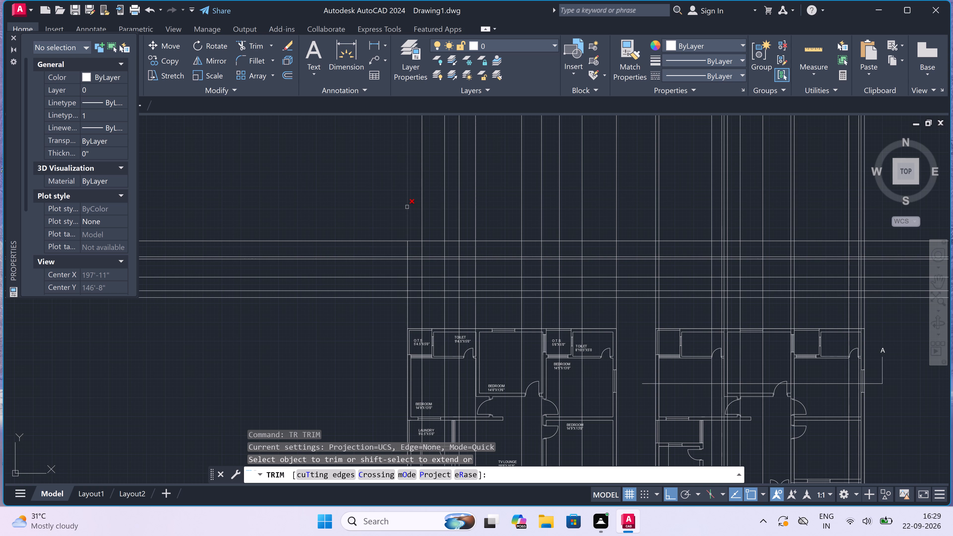
drag(383, 209, 387, 213)
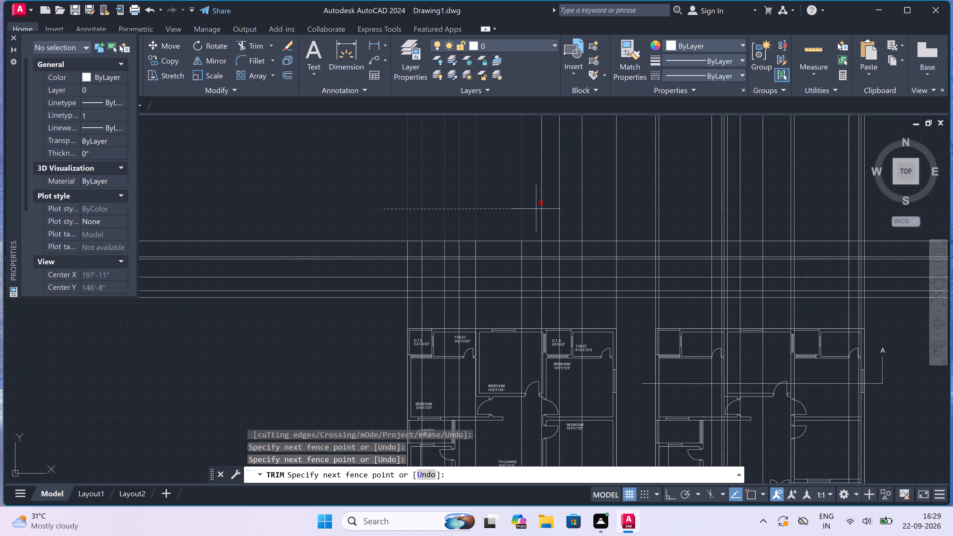
scroll(553, 205, down, 4)
scroll(636, 195, up, 3)
click(633, 195)
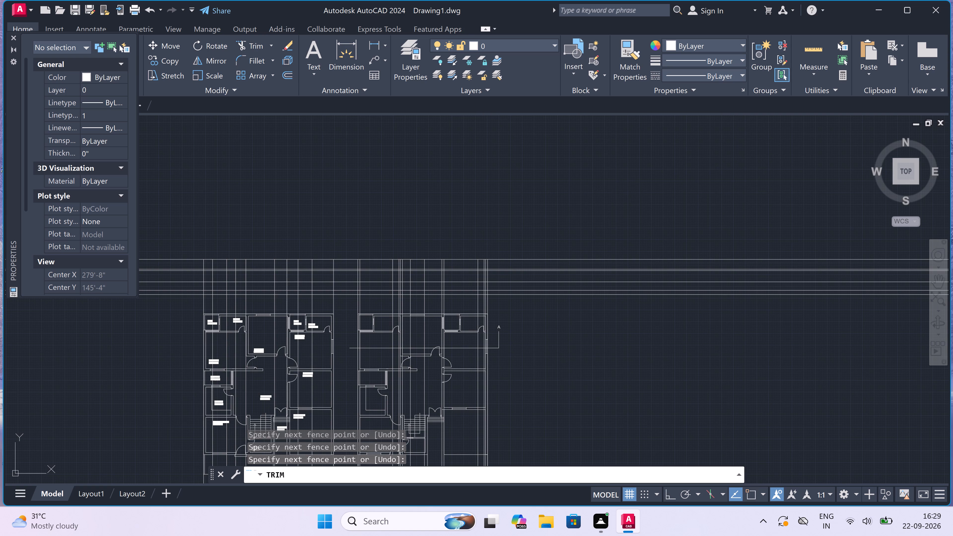
Trim the horizontal level lines east of the east plan, between the two plans, and west of the west plan.
scroll(632, 196, down, 3)
scroll(623, 216, up, 2)
drag(591, 188, 592, 193)
click(592, 256)
scroll(583, 250, down, 3)
scroll(554, 239, up, 1)
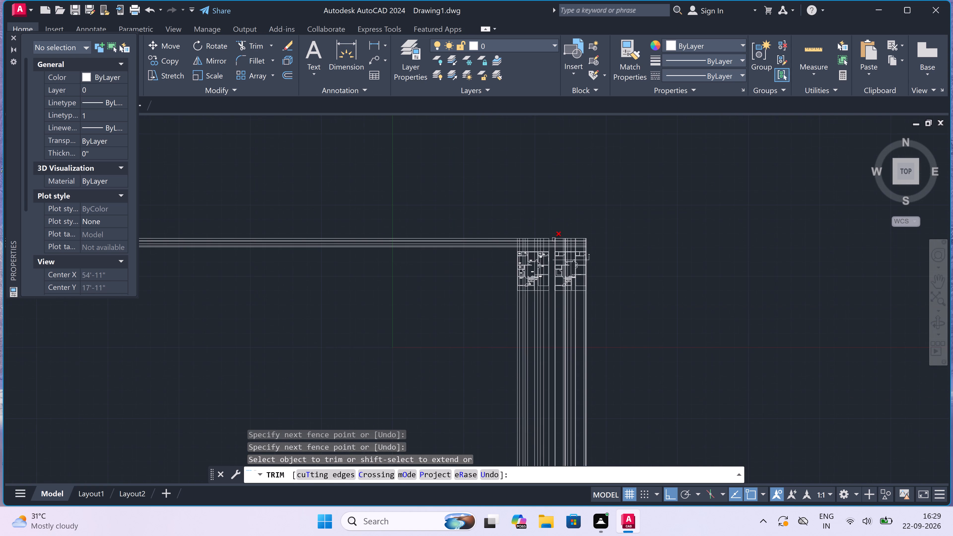
scroll(545, 245, up, 4)
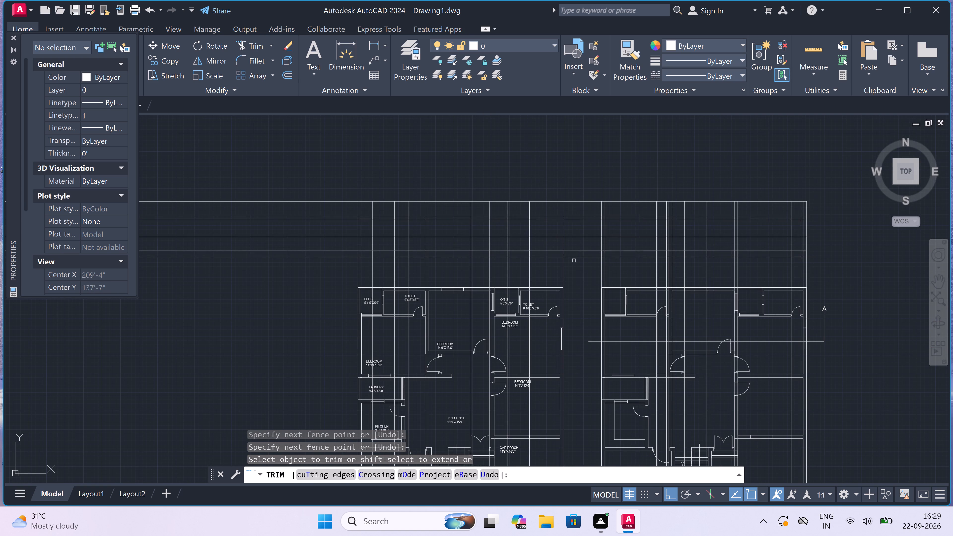
click(578, 267)
click(577, 193)
scroll(579, 193, down, 3)
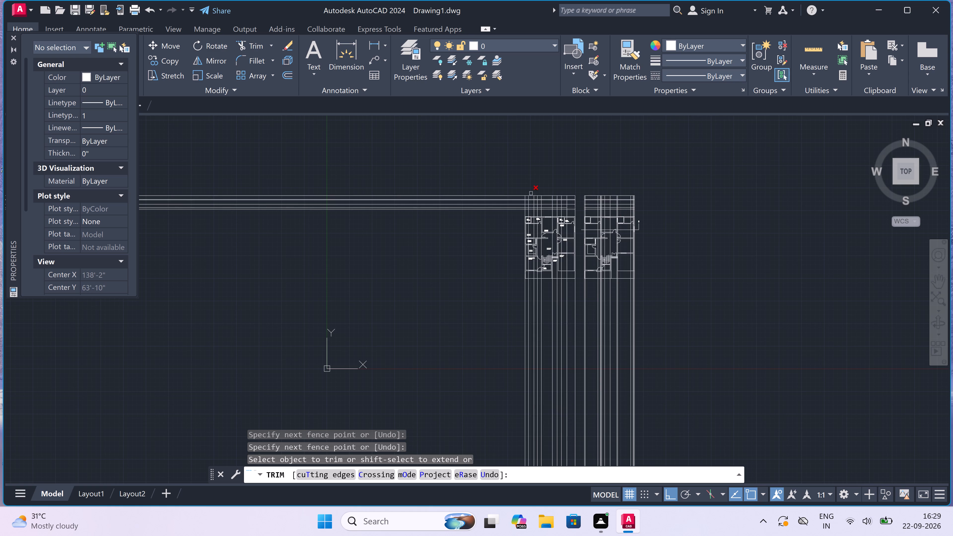
drag(491, 173, 485, 216)
drag(471, 282, 471, 284)
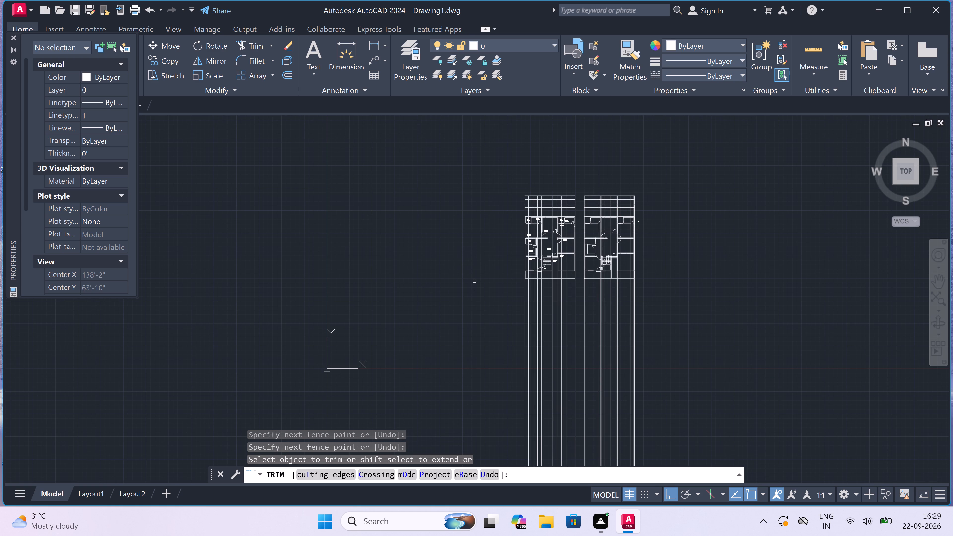
key(Escape)
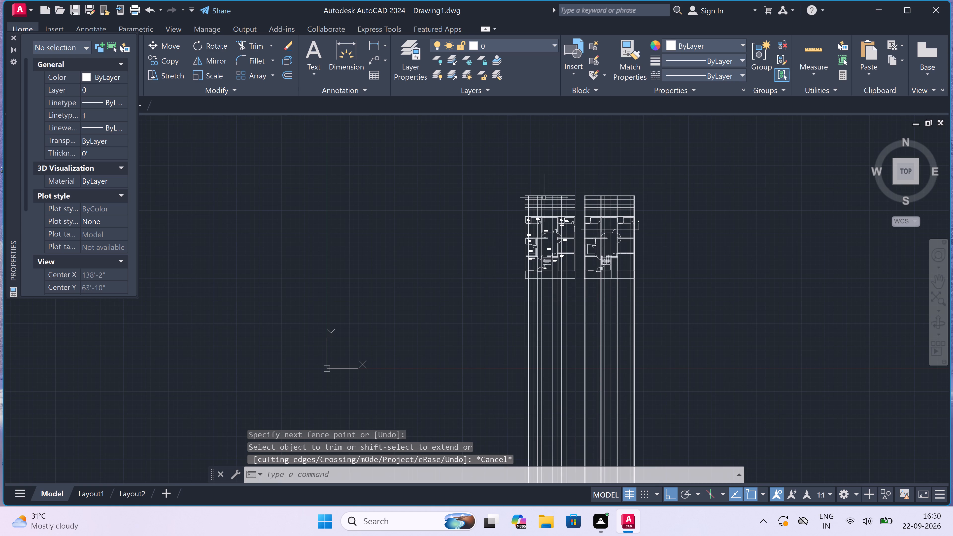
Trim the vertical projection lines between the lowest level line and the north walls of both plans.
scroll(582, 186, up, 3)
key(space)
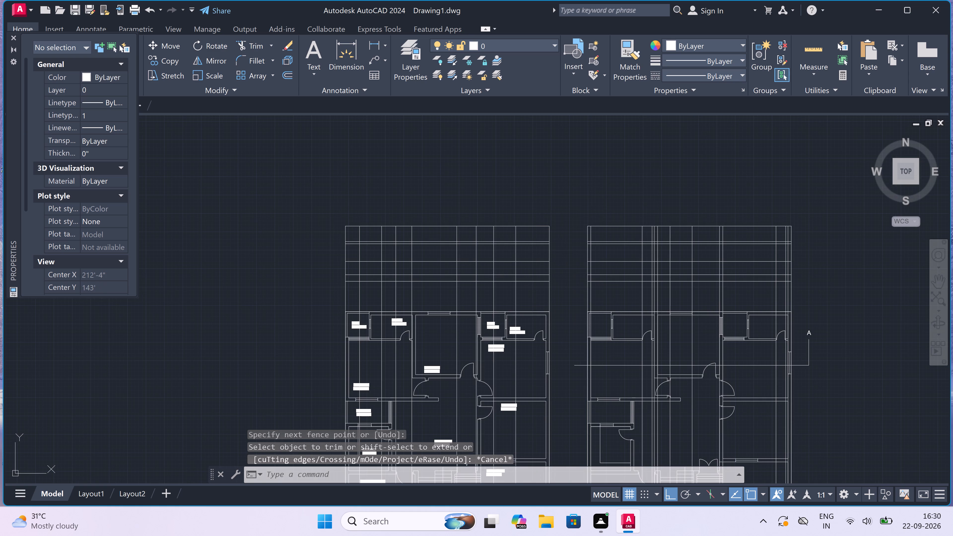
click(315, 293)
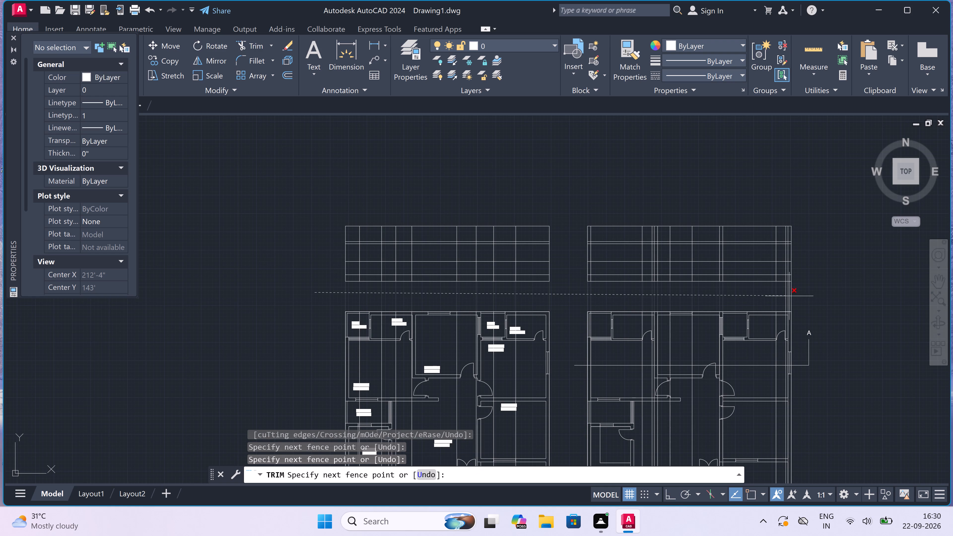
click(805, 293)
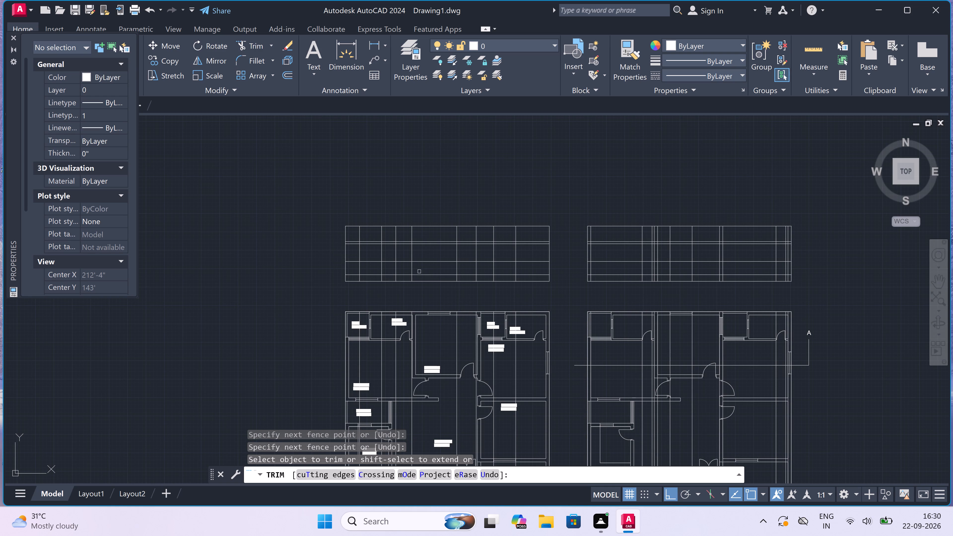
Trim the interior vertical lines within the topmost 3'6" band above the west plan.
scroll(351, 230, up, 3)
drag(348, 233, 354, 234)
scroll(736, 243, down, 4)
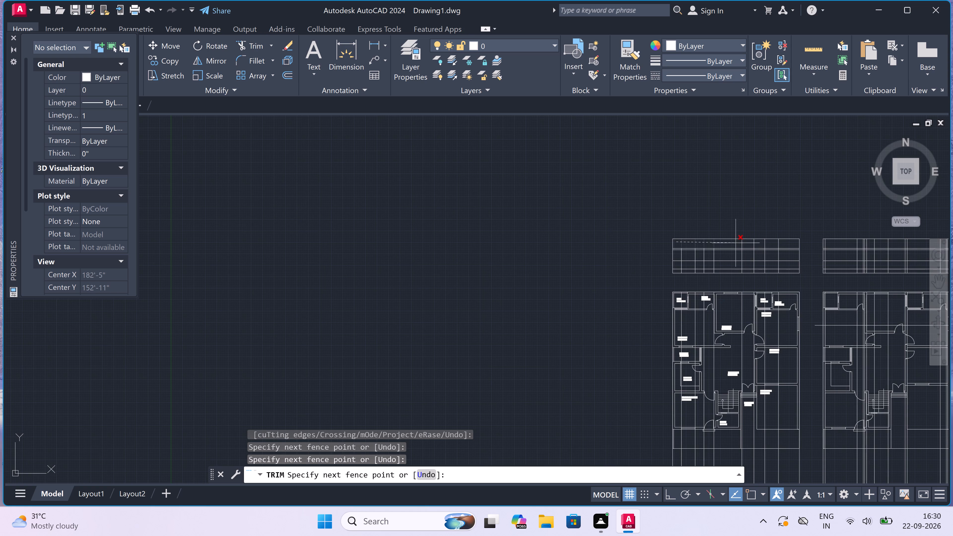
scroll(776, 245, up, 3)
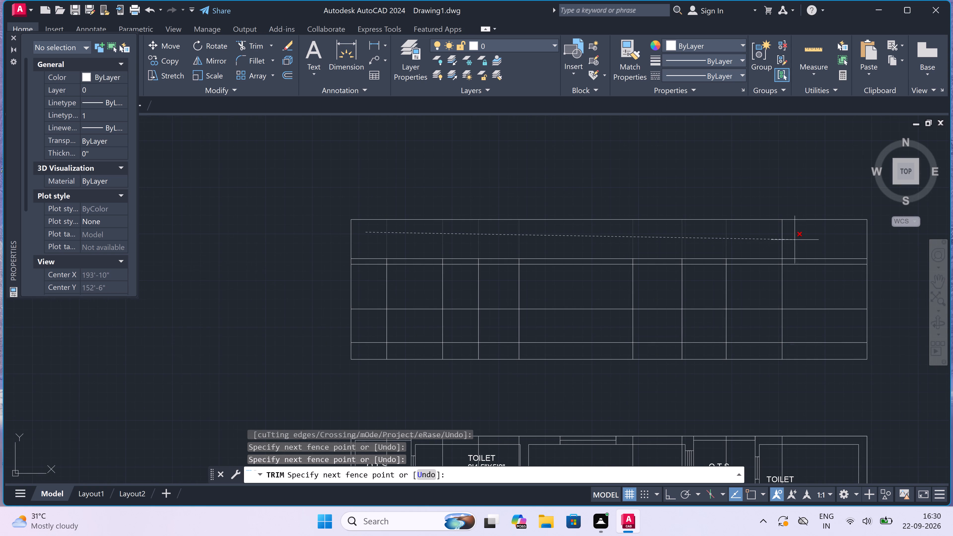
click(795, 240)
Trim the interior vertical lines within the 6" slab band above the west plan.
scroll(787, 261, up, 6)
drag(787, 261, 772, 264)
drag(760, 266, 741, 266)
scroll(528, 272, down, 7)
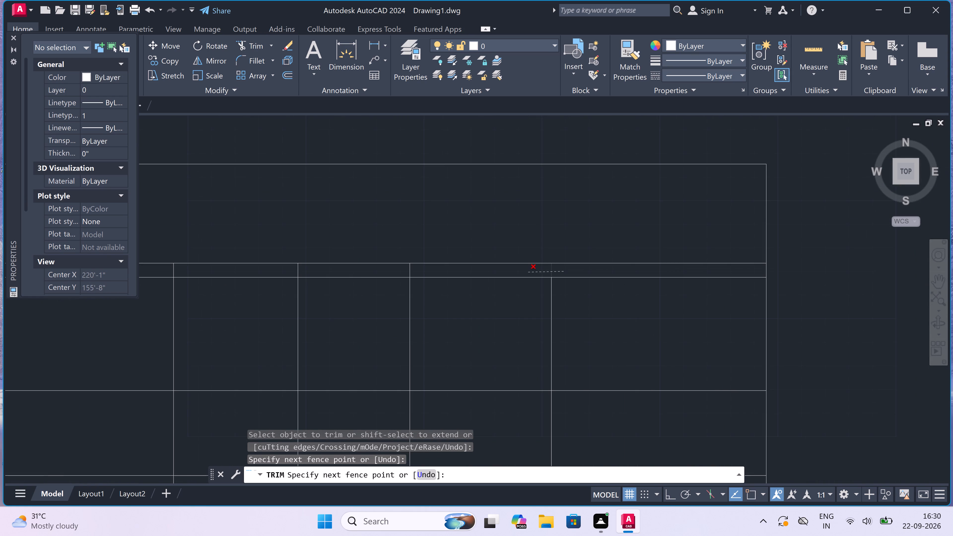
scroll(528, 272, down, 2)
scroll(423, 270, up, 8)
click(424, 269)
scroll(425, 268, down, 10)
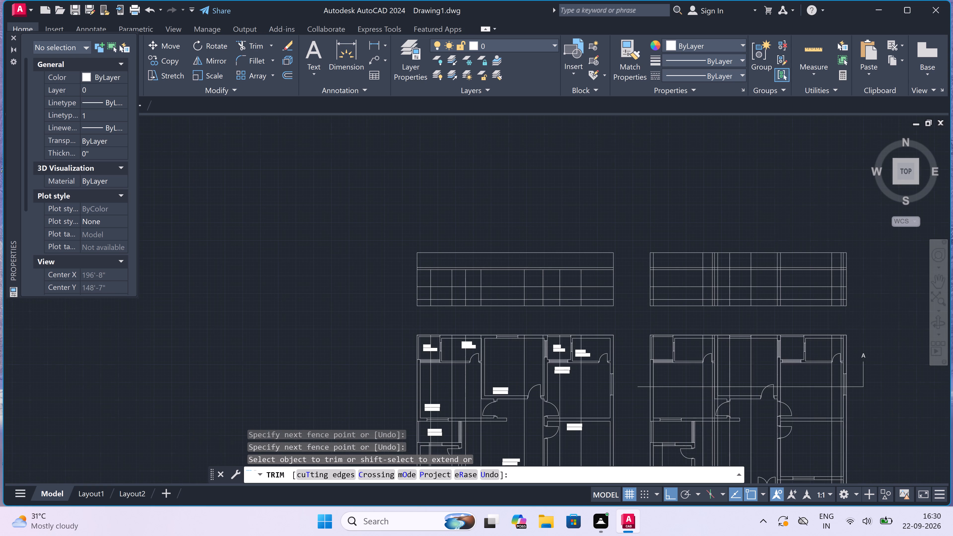
Examine the remaining vertical and level lines in the trimmed grid above the west plan.
scroll(421, 284, up, 6)
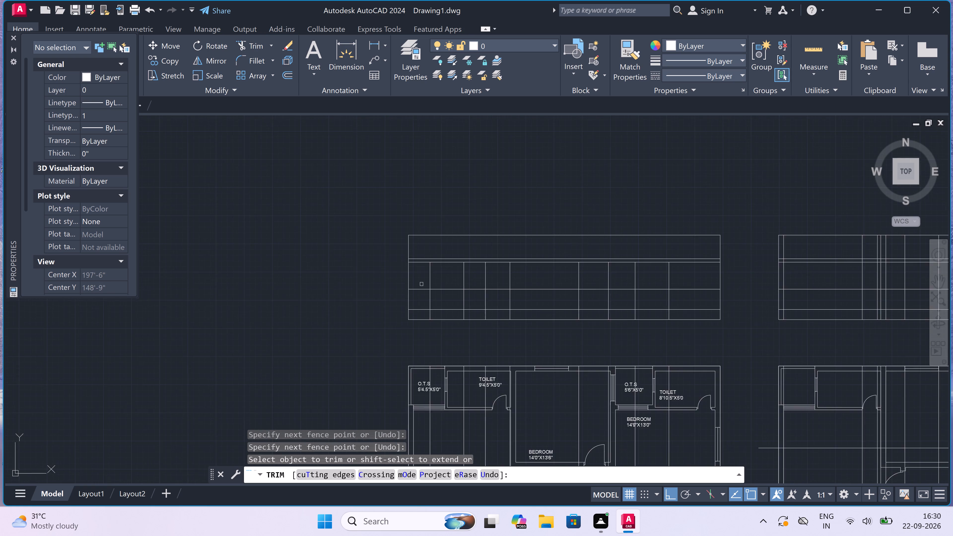
scroll(422, 281, down, 6)
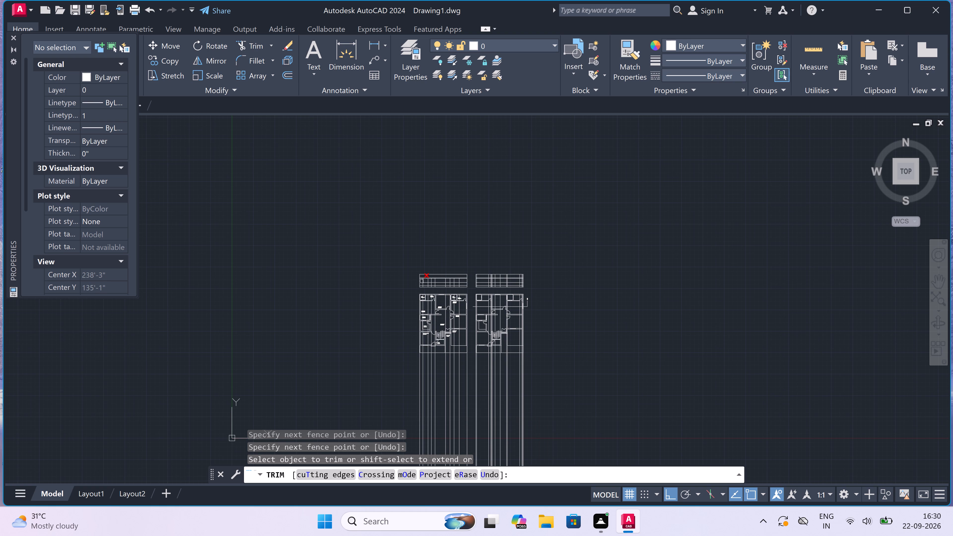
scroll(422, 281, up, 5)
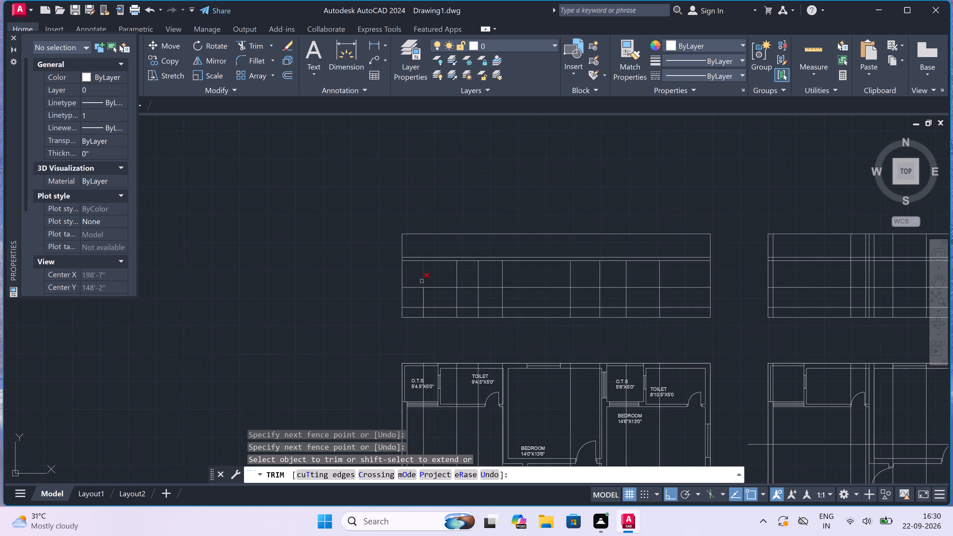
scroll(422, 281, up, 1)
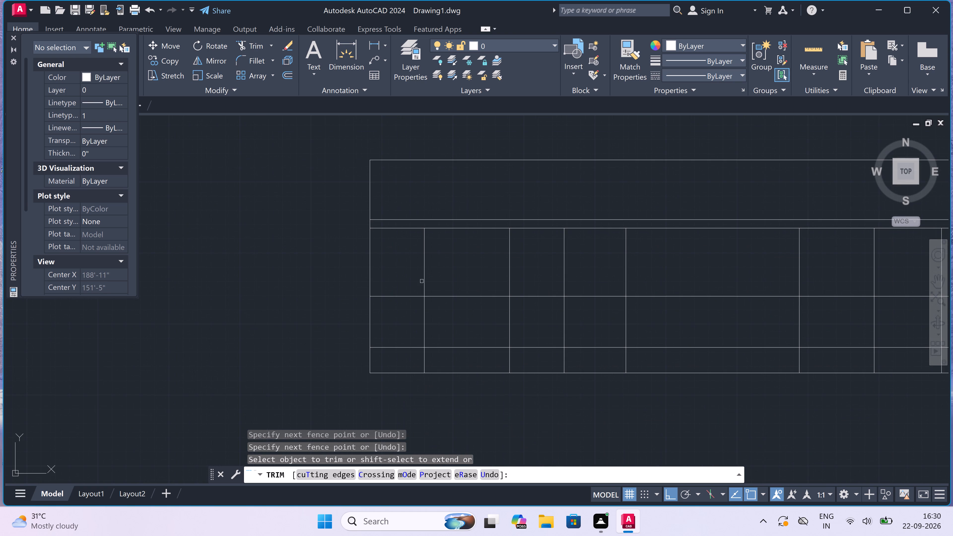
scroll(422, 281, down, 2)
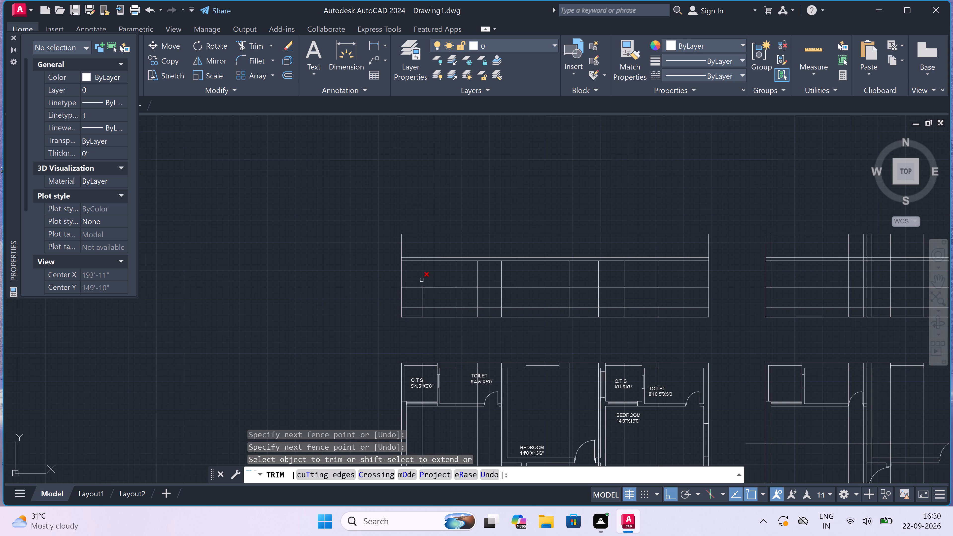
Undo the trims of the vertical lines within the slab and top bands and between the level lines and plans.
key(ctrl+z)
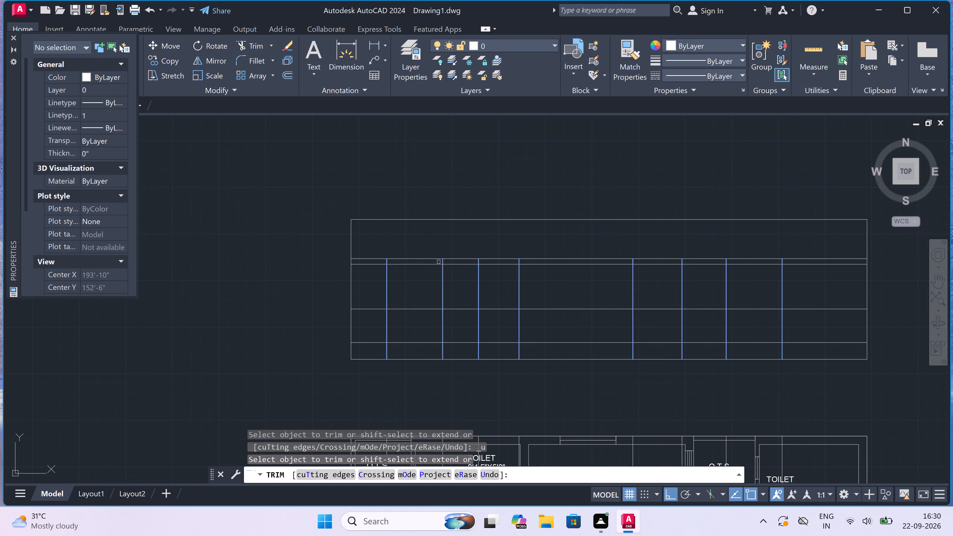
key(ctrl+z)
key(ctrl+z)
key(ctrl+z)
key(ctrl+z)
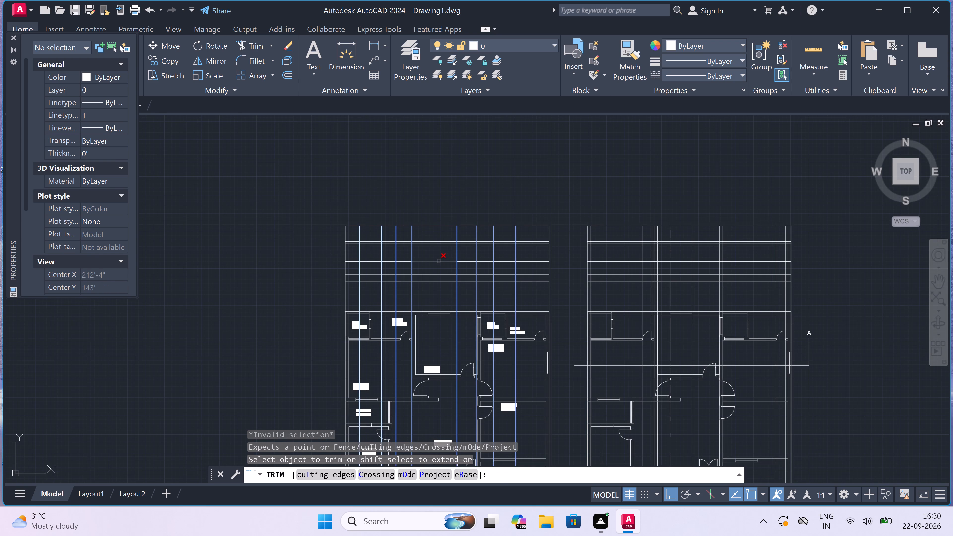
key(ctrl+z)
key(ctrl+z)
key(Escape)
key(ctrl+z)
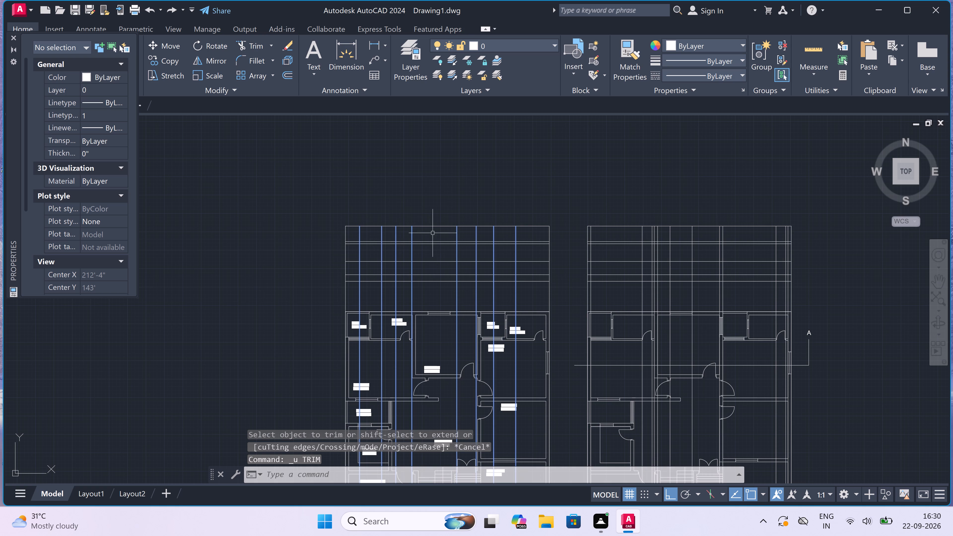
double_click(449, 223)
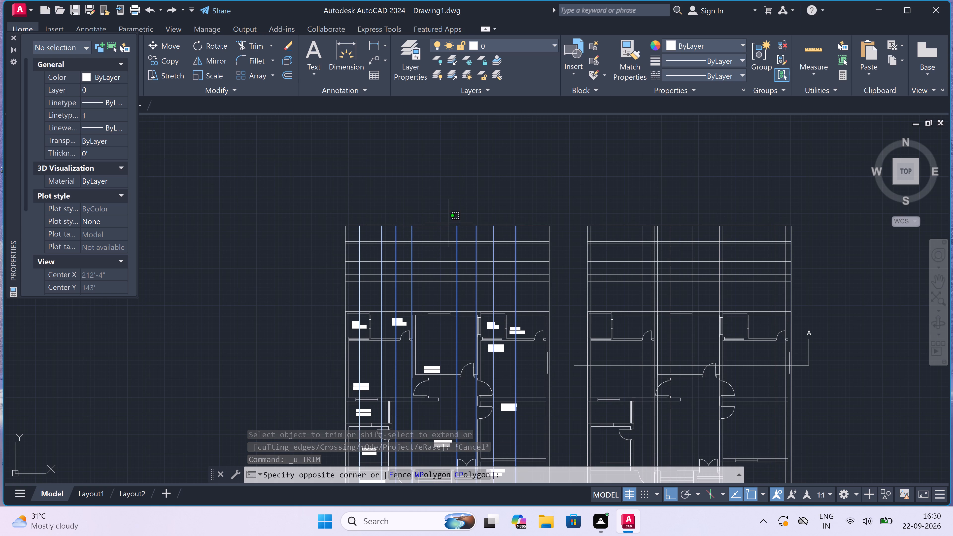
Erase the three uppermost horizontal level lines above both the west and east plans.
click(424, 249)
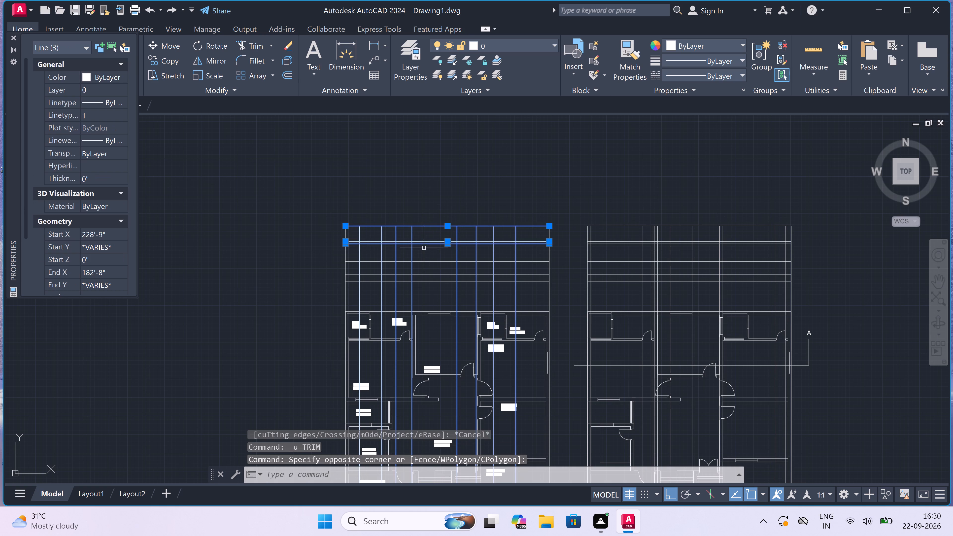
key(Delete)
click(616, 213)
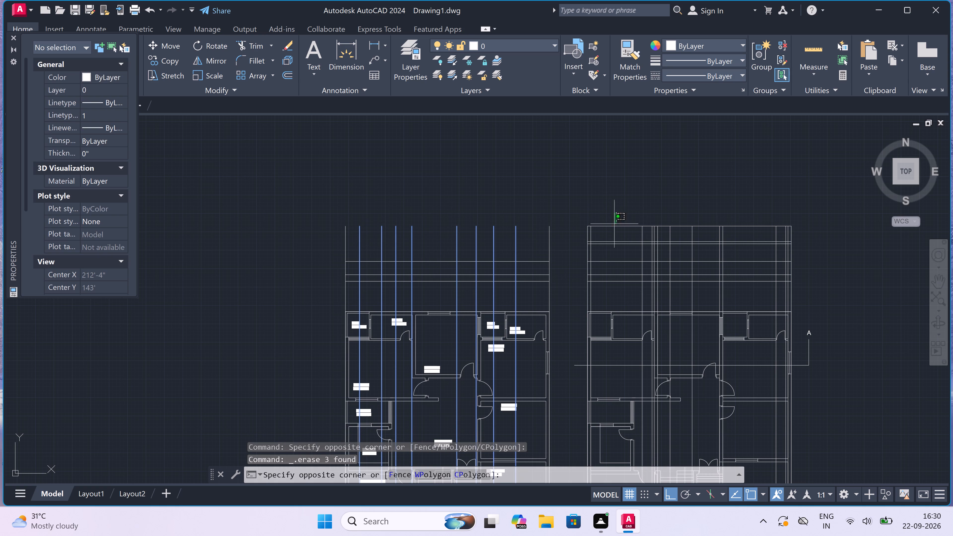
click(605, 246)
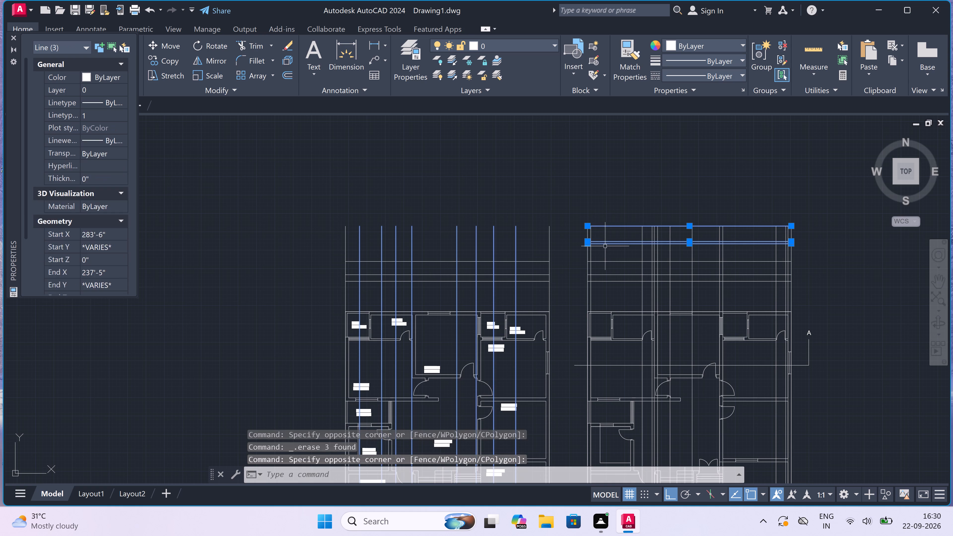
key(Delete)
Offset the topmost remaining level line upward by 4' above both the east and west plans.
text(O)
key(space)
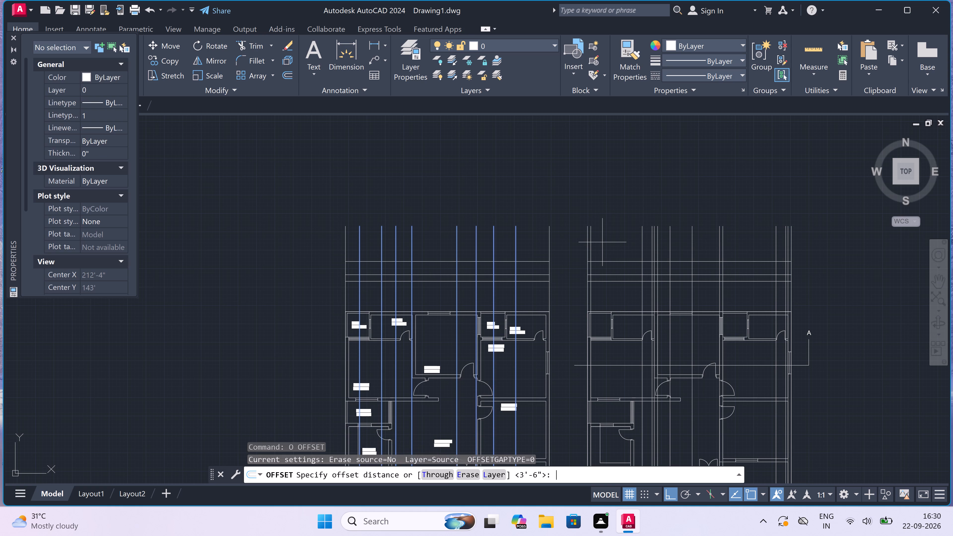
click(605, 262)
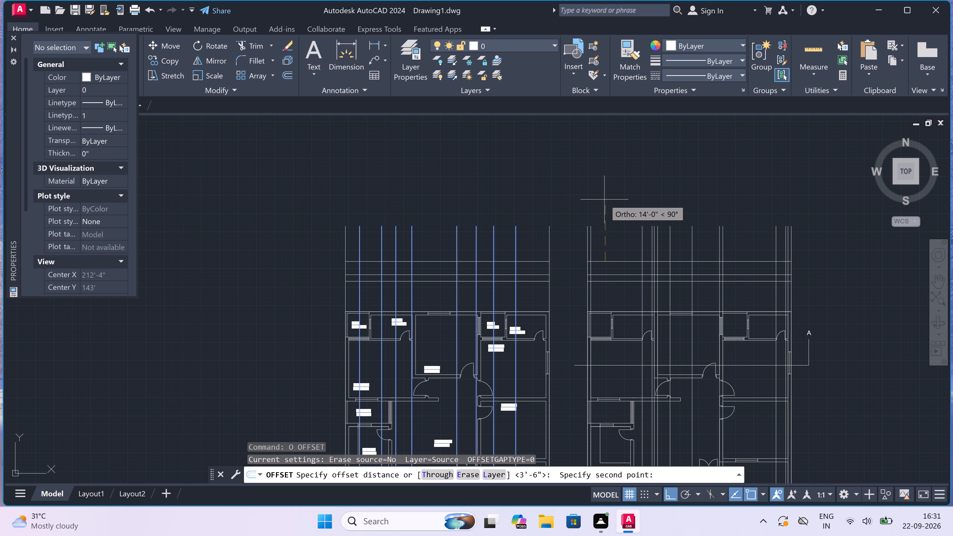
text(4')
key(space)
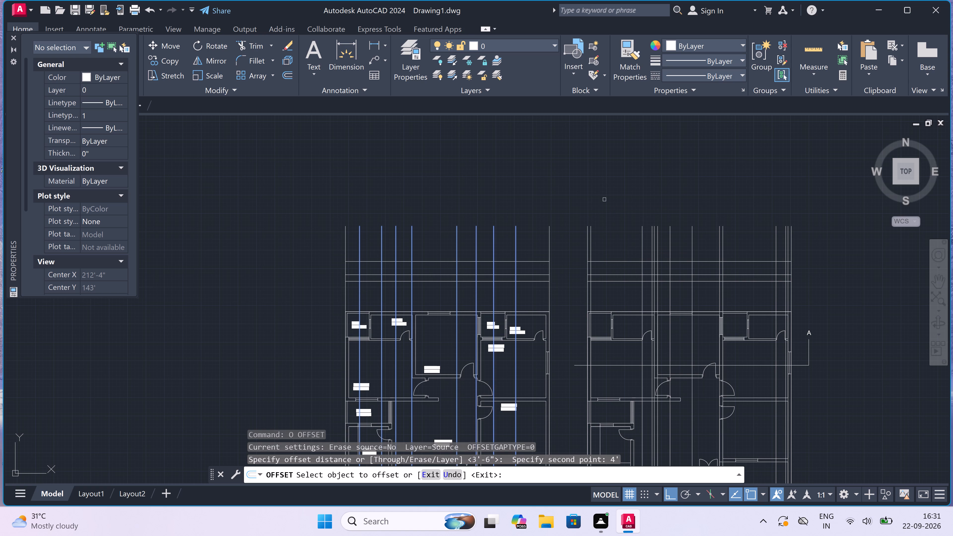
click(601, 262)
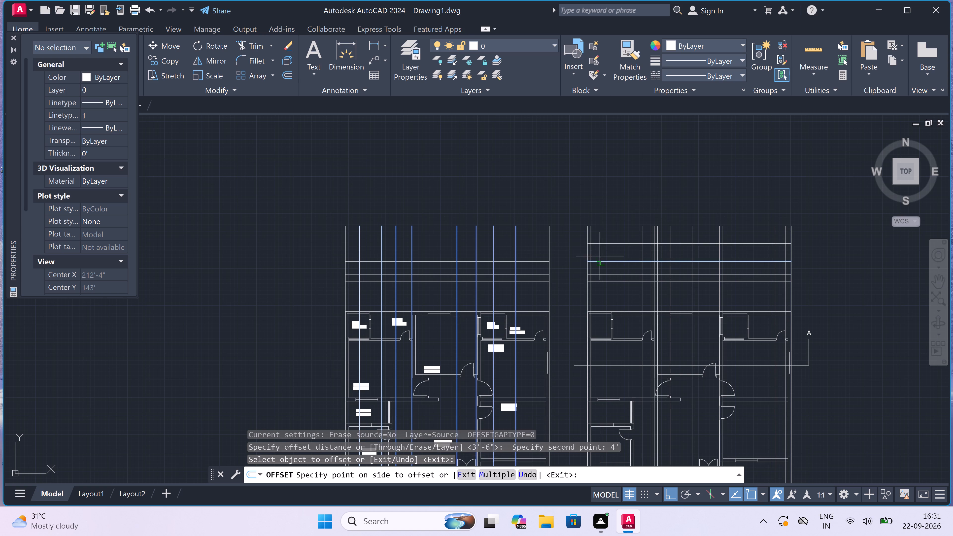
click(597, 240)
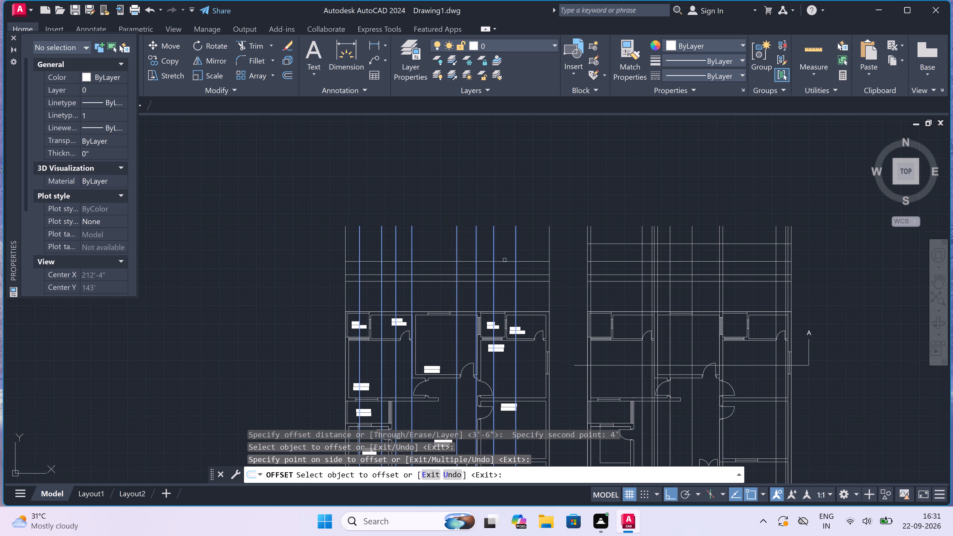
drag(509, 261, 507, 254)
click(502, 234)
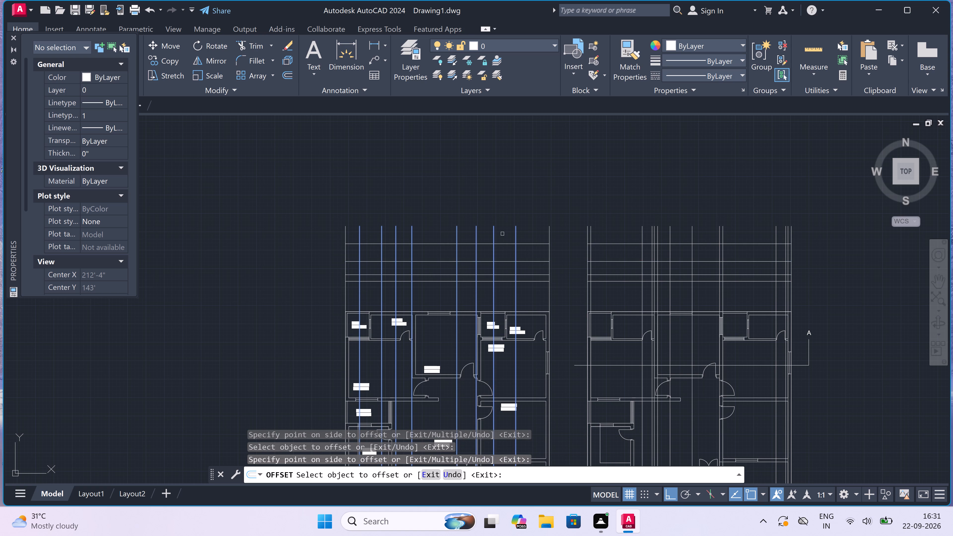
key(Escape)
Offset the uppermost level line upward by 3' above both the west and east plans.
text(O)
key(space)
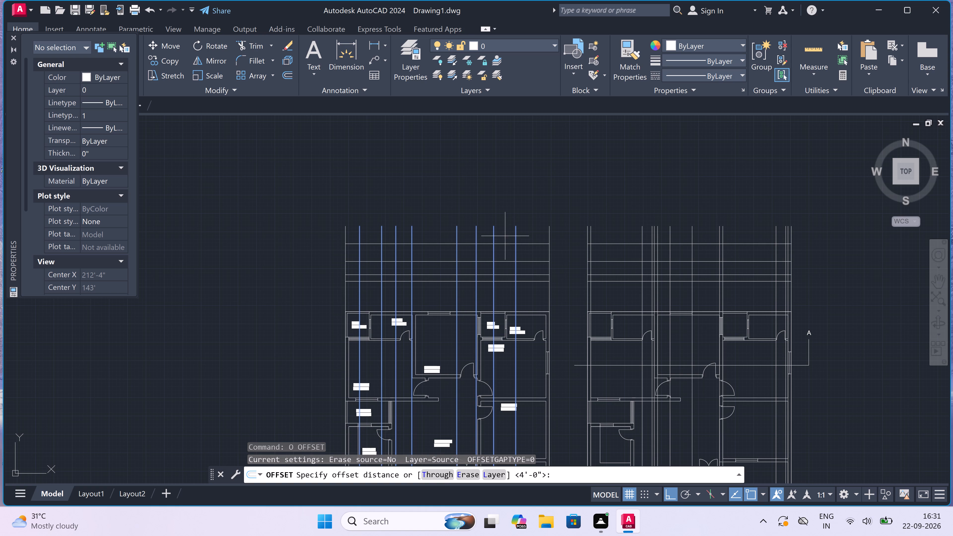
drag(501, 243, 501, 237)
text(3')
key(space)
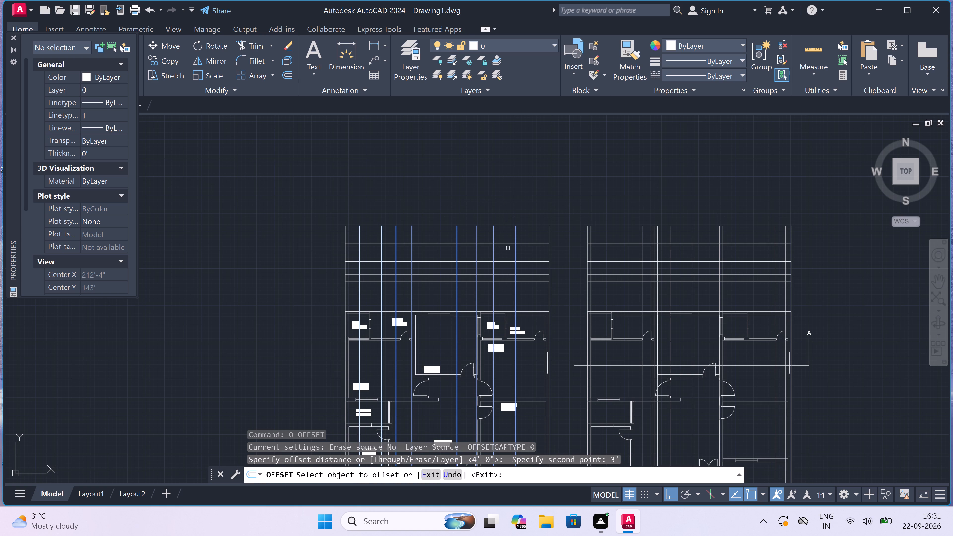
click(508, 245)
click(506, 216)
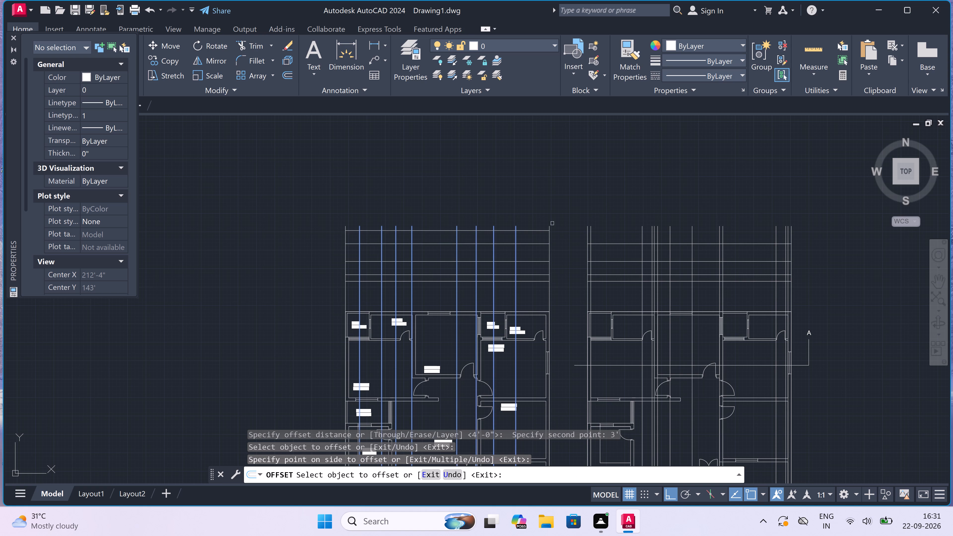
drag(632, 242, 628, 240)
click(615, 215)
key(Escape)
Offset the top level line upward by 6" above both plans to form the slab thickness.
key(space)
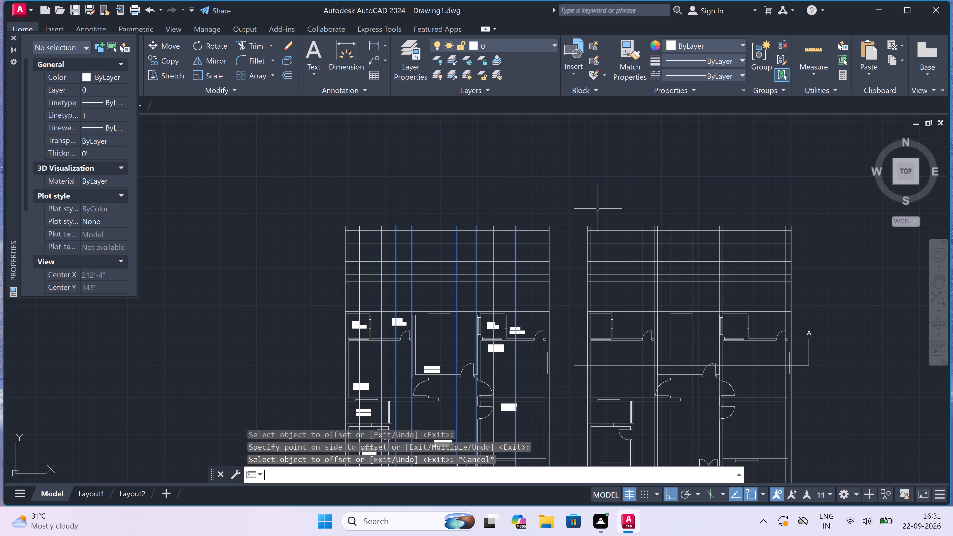
click(602, 229)
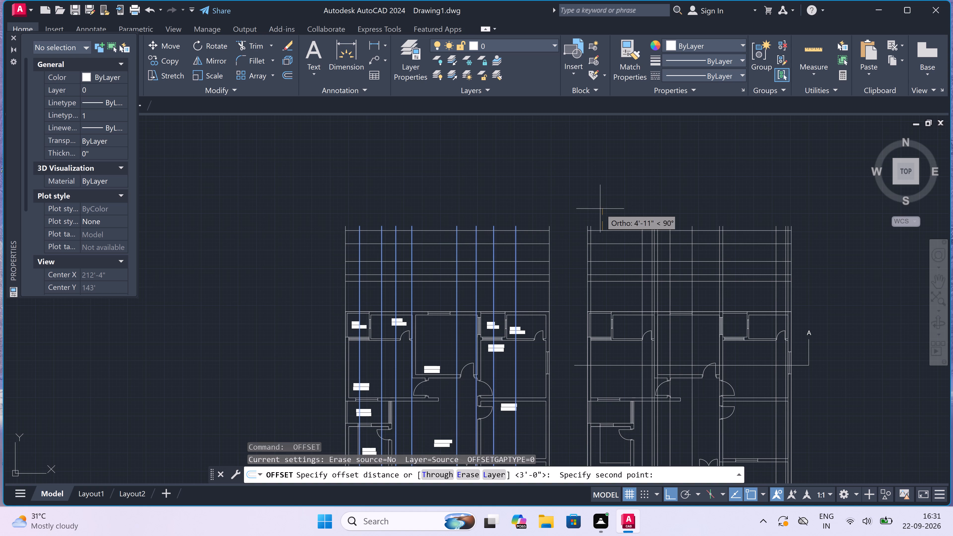
text(6")
key(space)
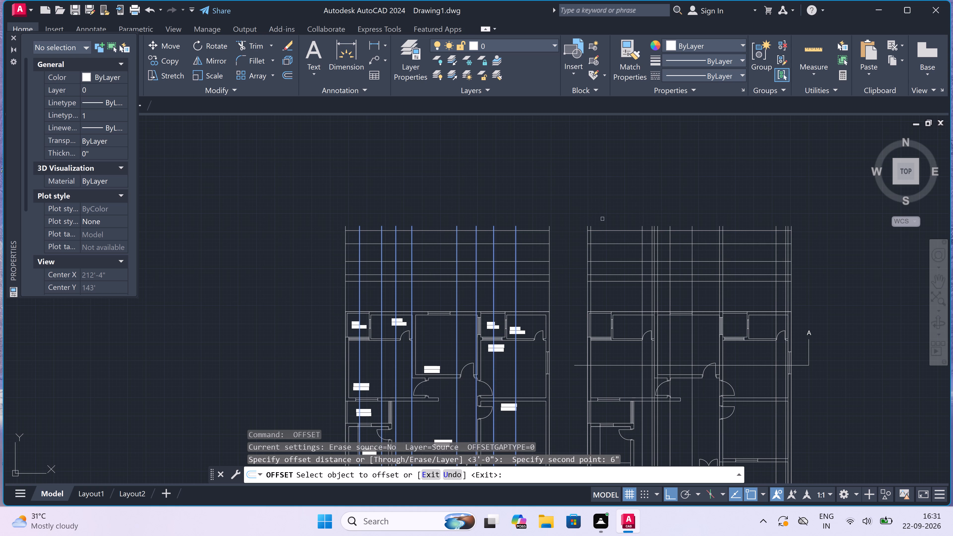
click(605, 230)
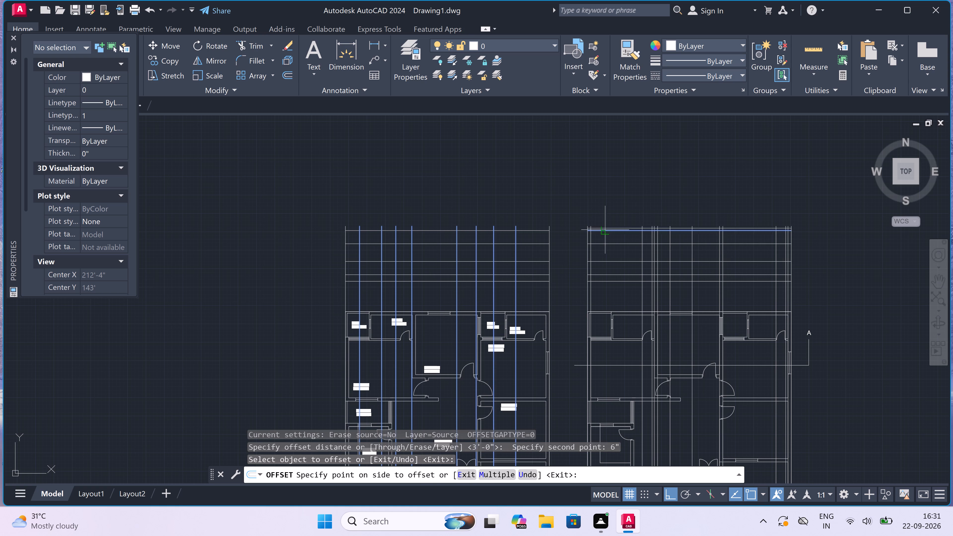
click(601, 215)
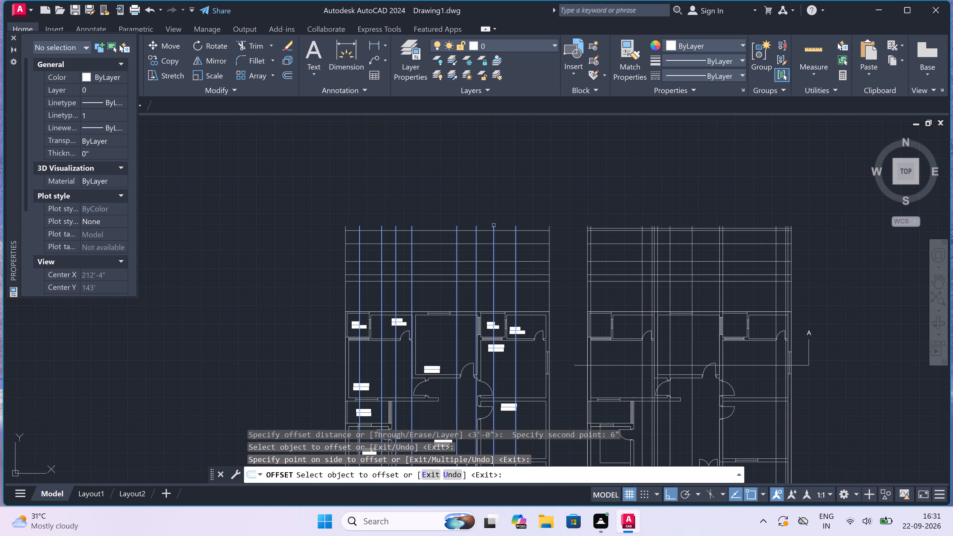
drag(531, 230, 529, 227)
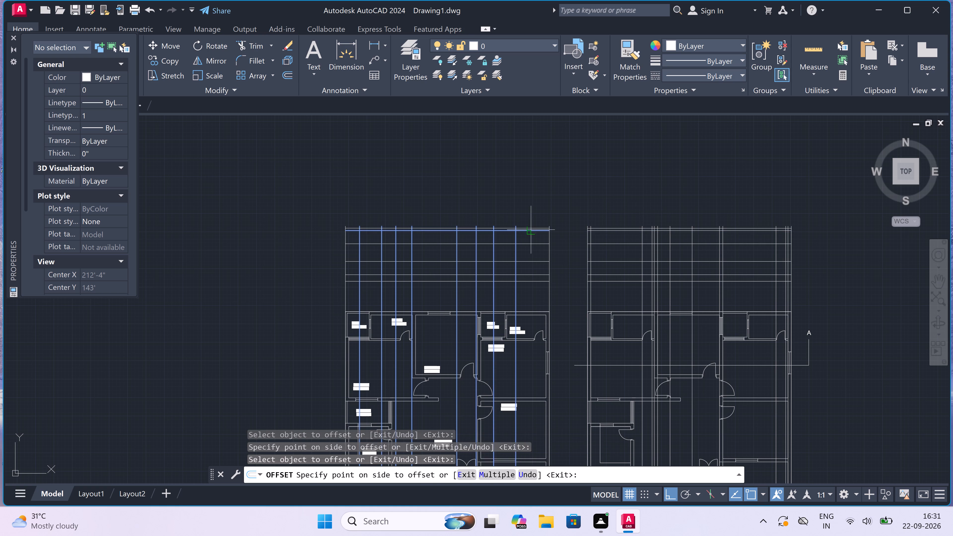
click(527, 210)
key(Escape)
Offset the upper slab line upward by 3'6" above both plans to form the top band.
key(space)
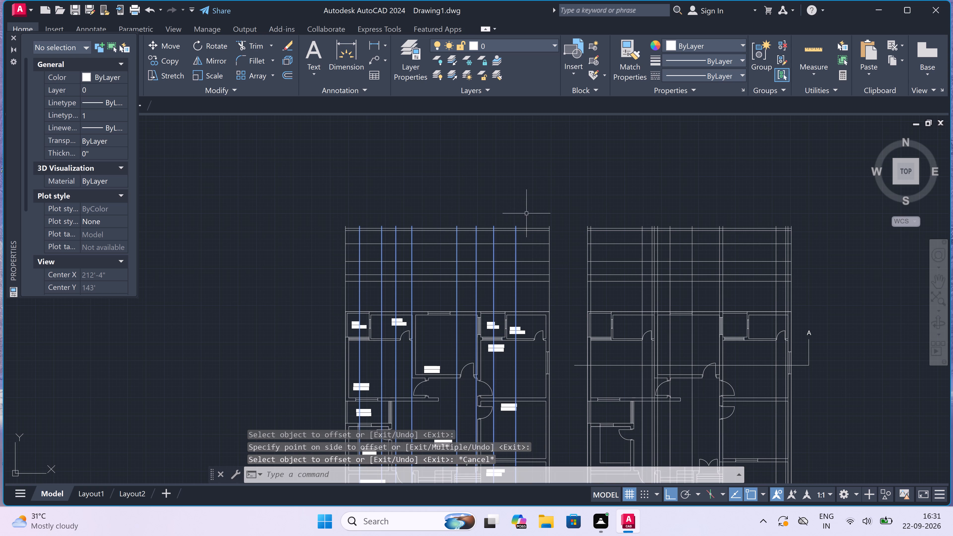
drag(526, 228, 526, 225)
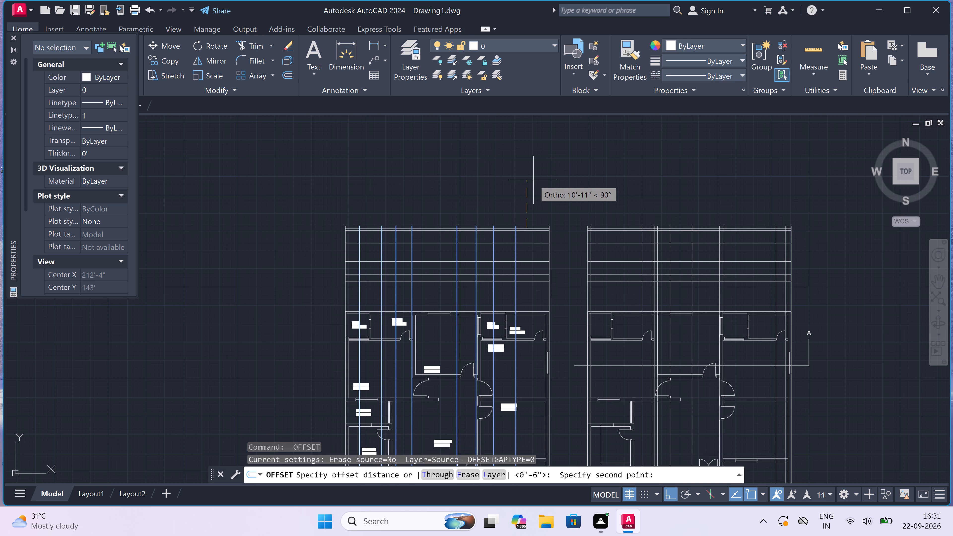
text(3'6")
key(space)
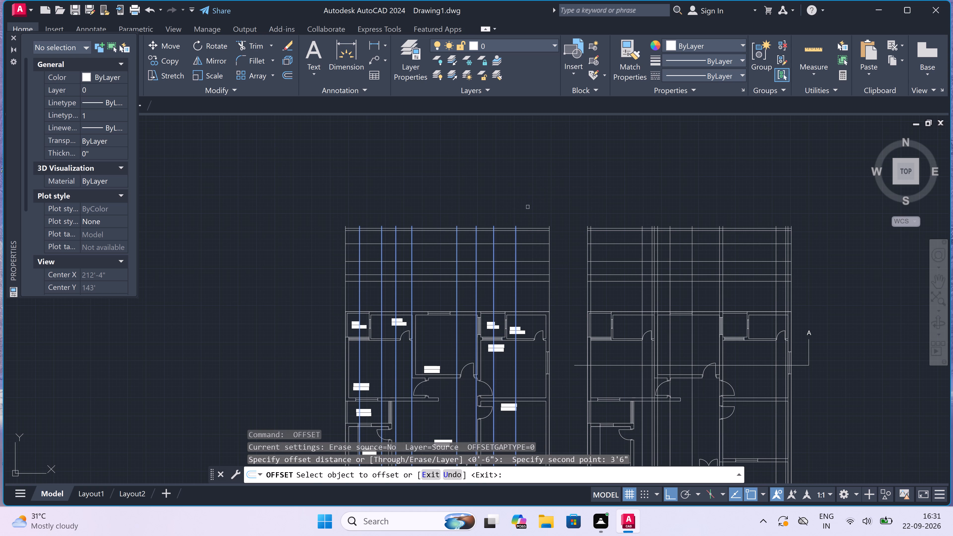
scroll(530, 220, up, 4)
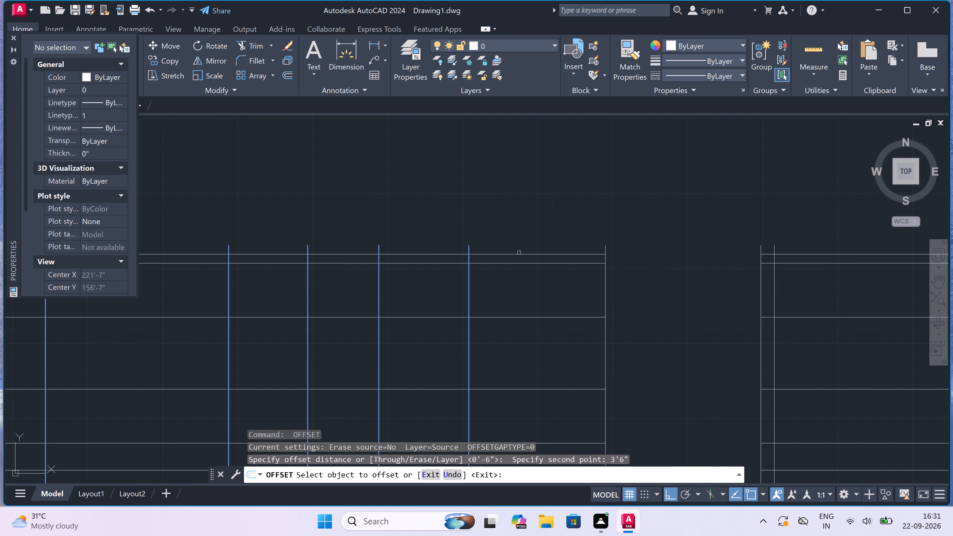
click(518, 255)
click(510, 239)
scroll(510, 239, down, 6)
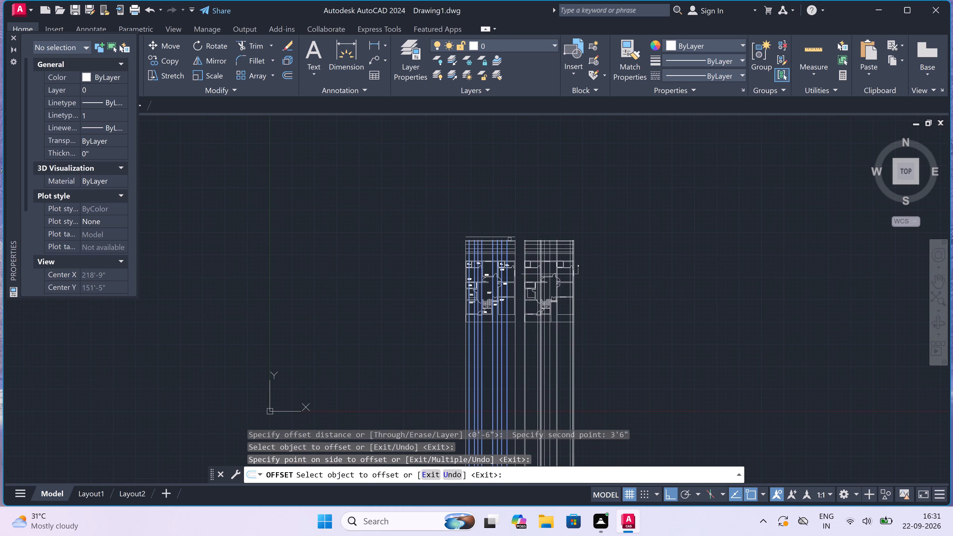
scroll(545, 237, up, 4)
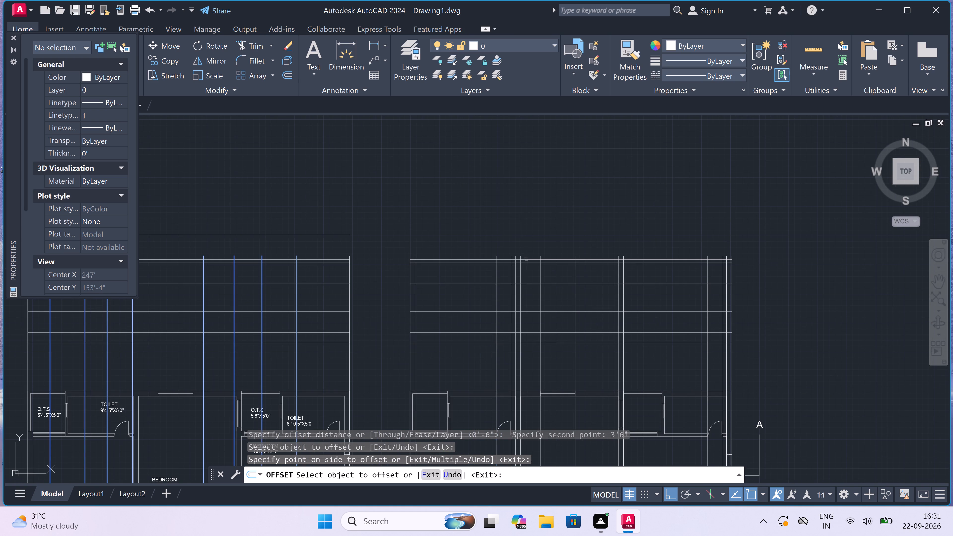
click(527, 260)
click(525, 245)
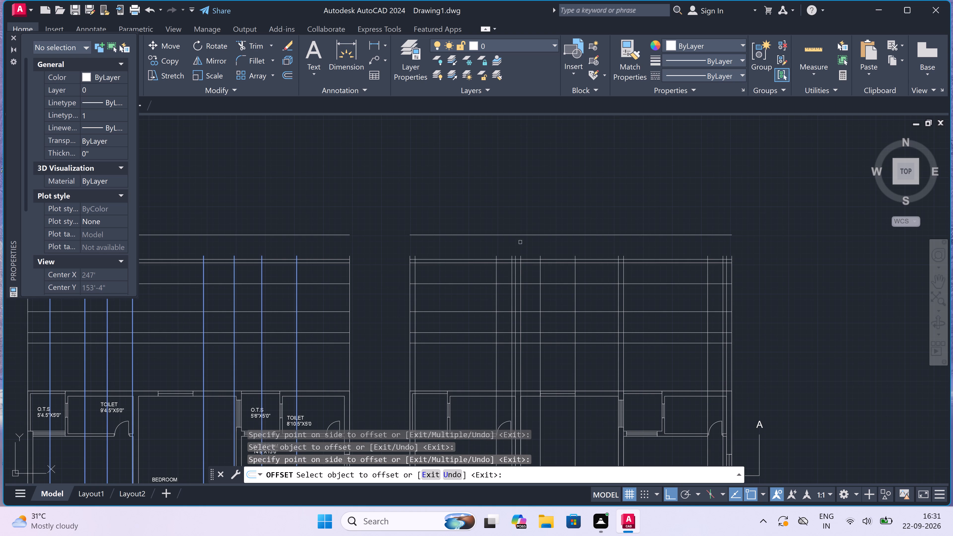
key(Escape)
Extend the vertical construction lines above the east plan up to the topmost level line.
text(EX)
key(space)
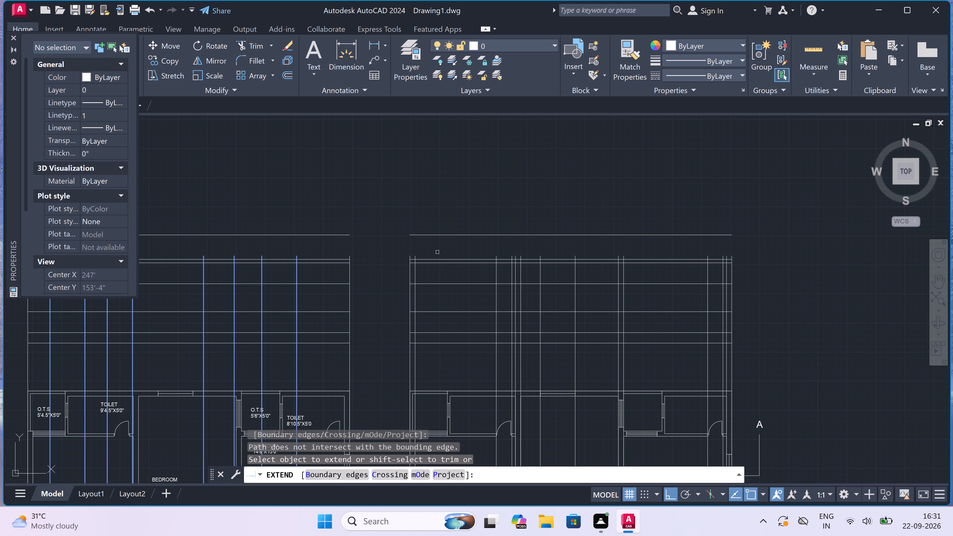
click(415, 272)
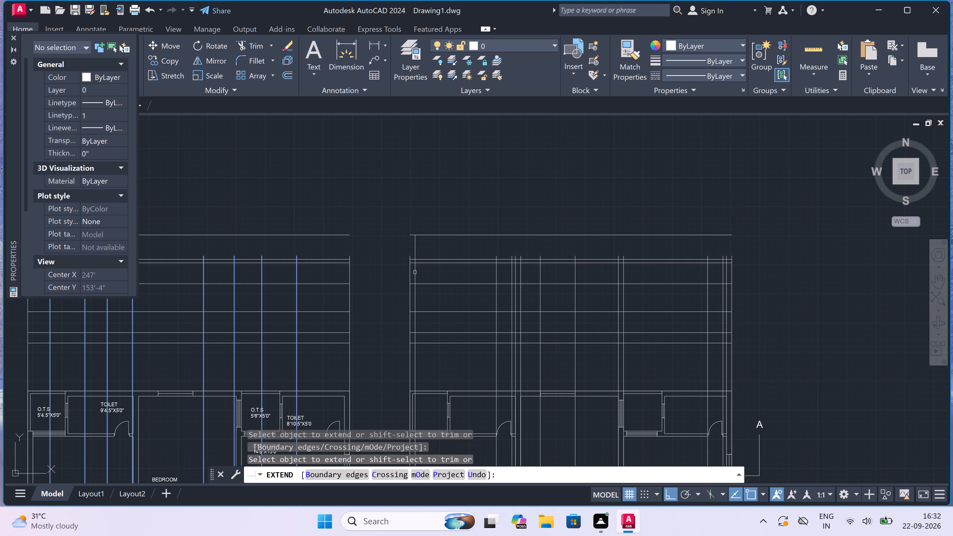
drag(421, 273, 427, 274)
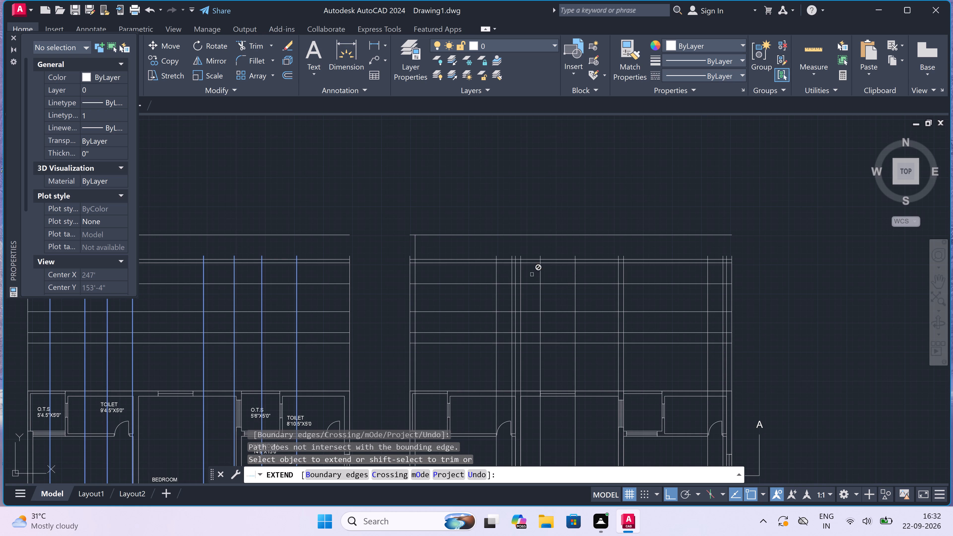
drag(476, 272, 490, 273)
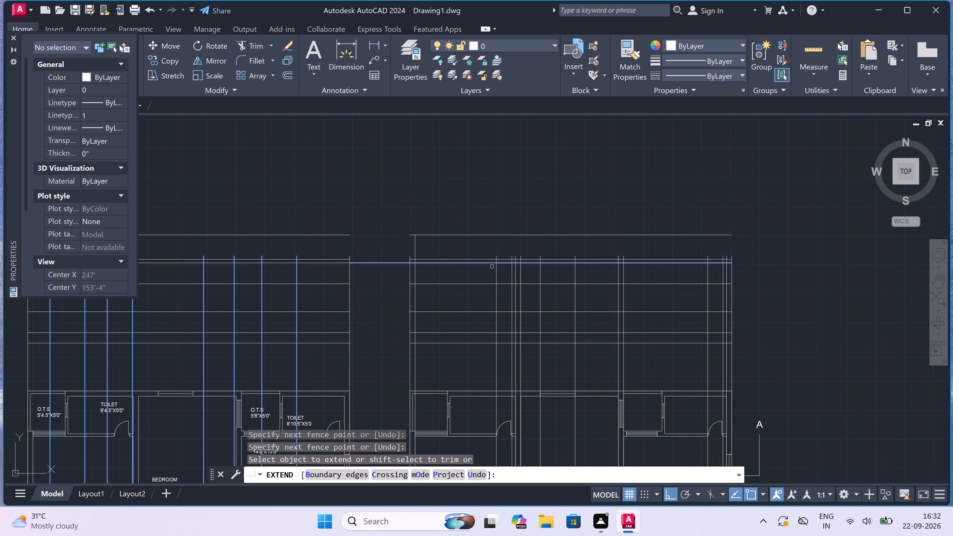
drag(483, 277, 498, 279)
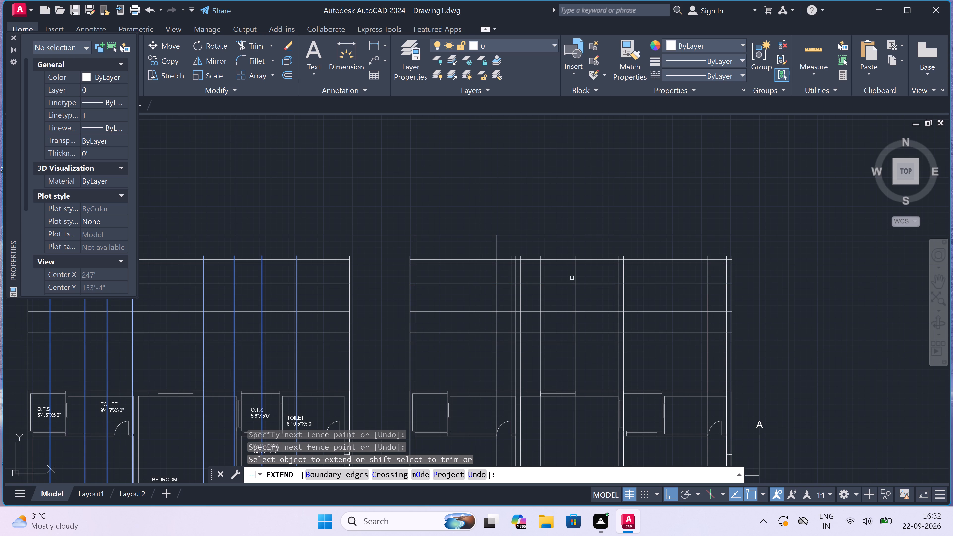
click(487, 272)
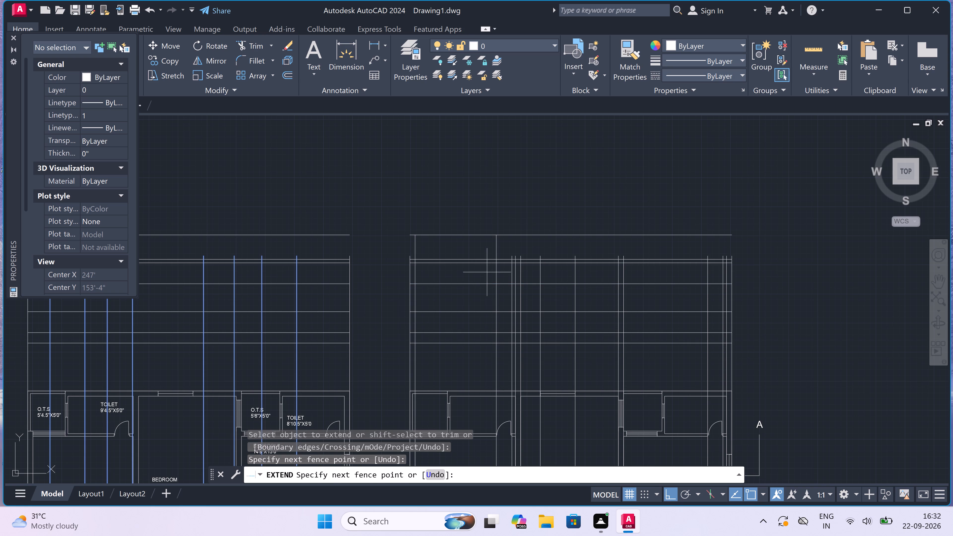
click(743, 267)
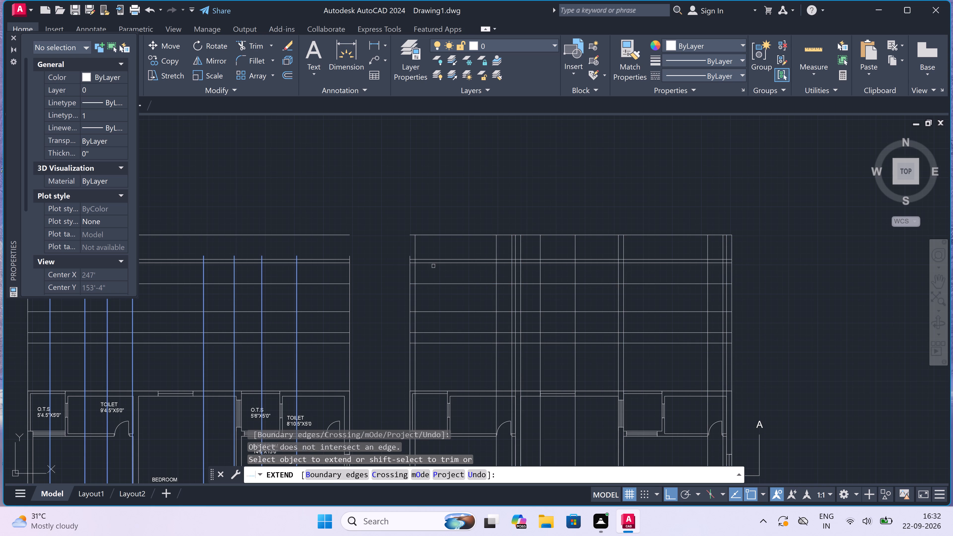
click(408, 257)
scroll(409, 257, down, 4)
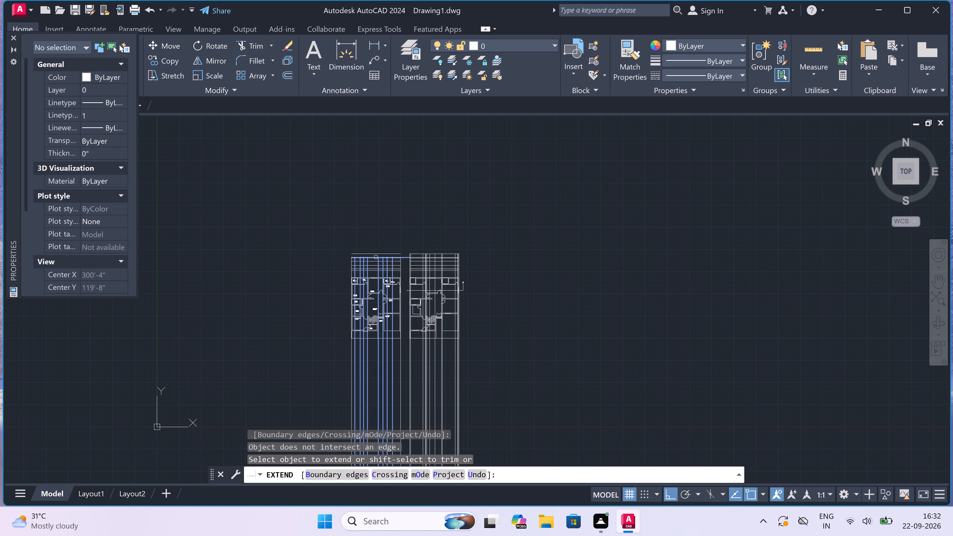
Extend the vertical construction lines above the west plan, including both outer edges, up to the topmost level line.
scroll(365, 255, up, 3)
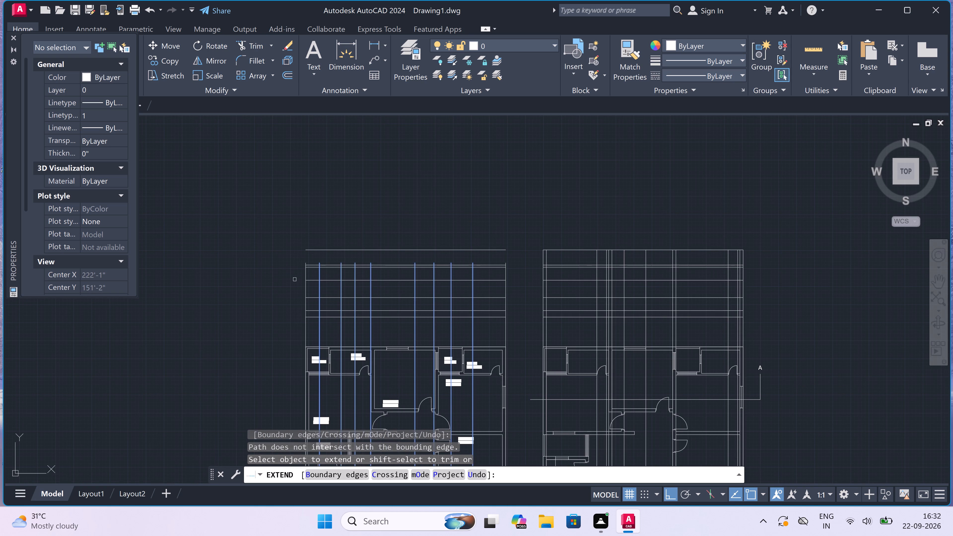
drag(313, 275, 318, 276)
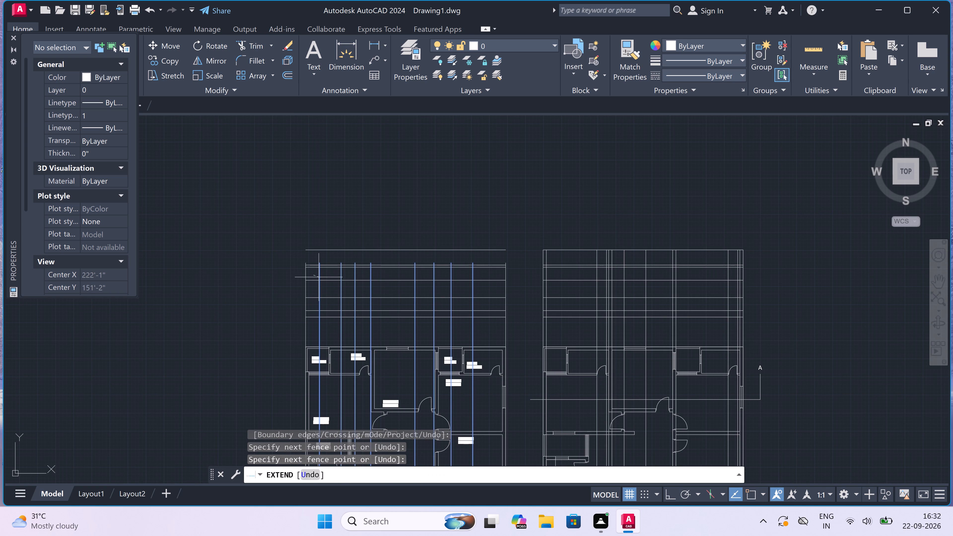
click(480, 276)
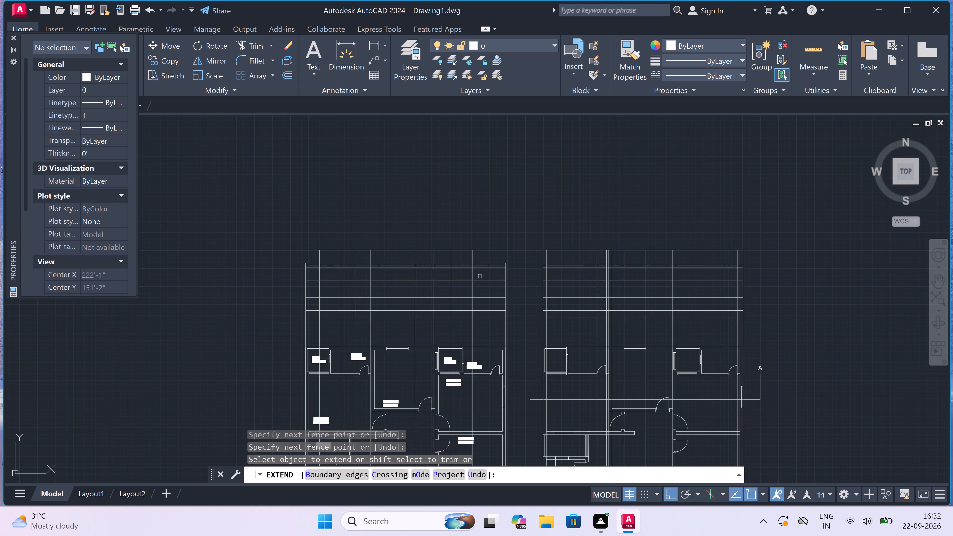
drag(480, 276, 483, 276)
click(516, 275)
click(304, 272)
scroll(369, 213, down, 1)
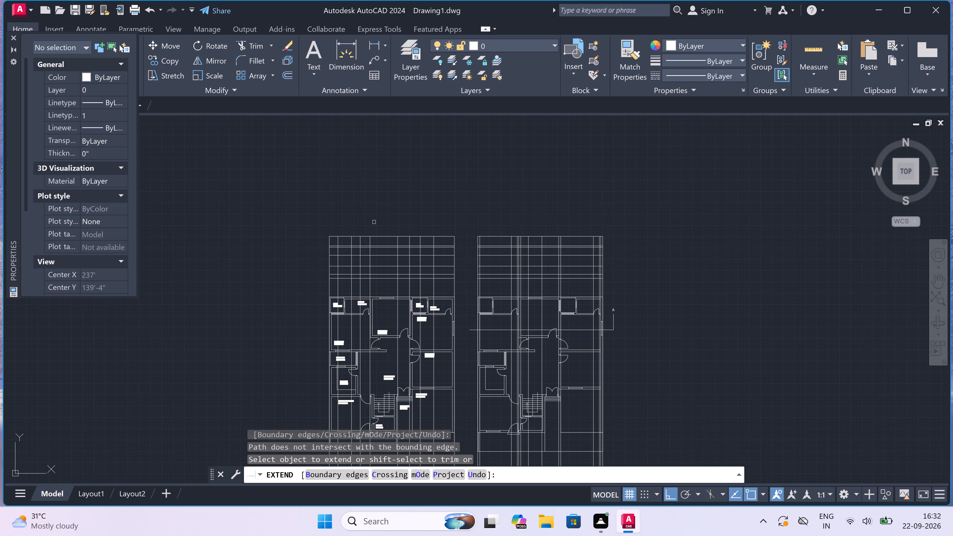
key(Escape)
Trim the inner vertical lines out of the top band and the slab thickness above the west plan.
text(TR)
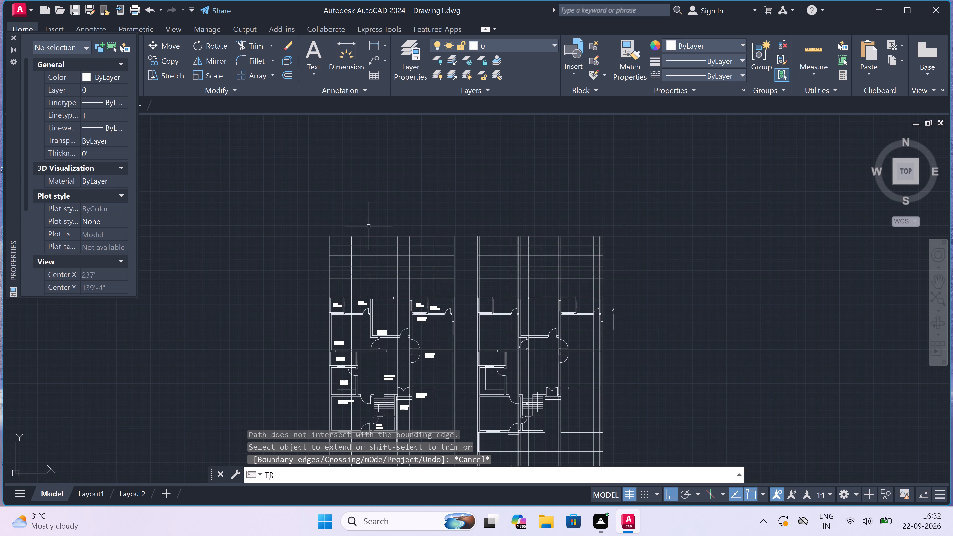
key(space)
scroll(347, 243, up, 3)
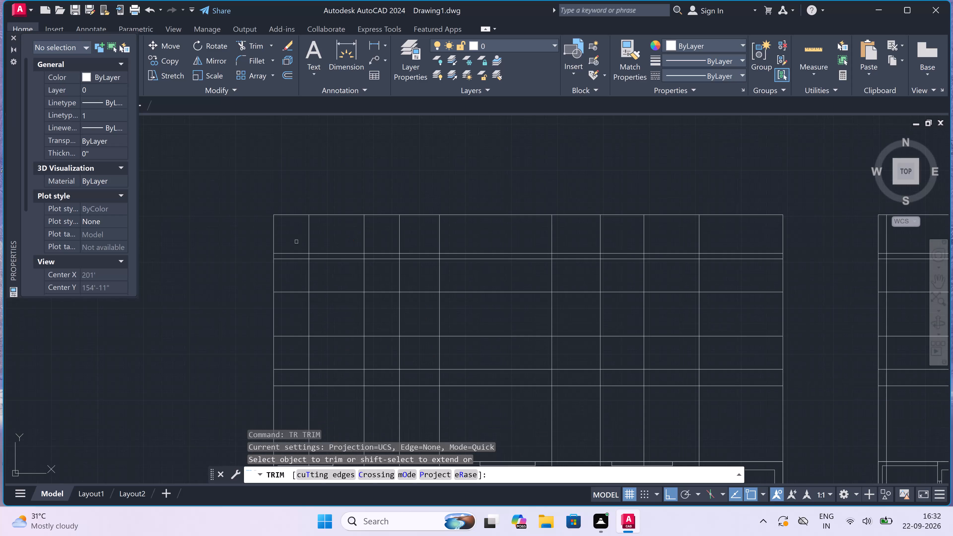
drag(289, 238, 296, 237)
click(727, 239)
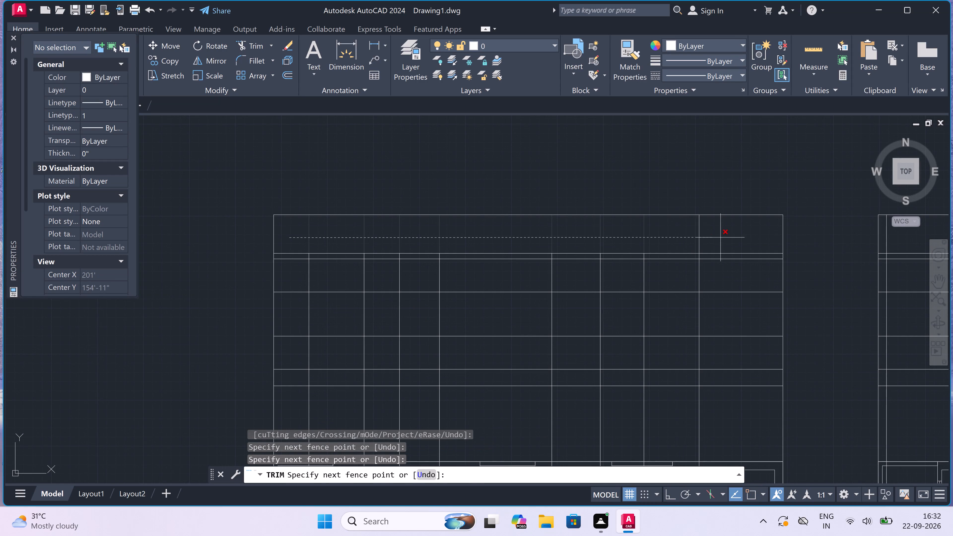
scroll(719, 263, up, 3)
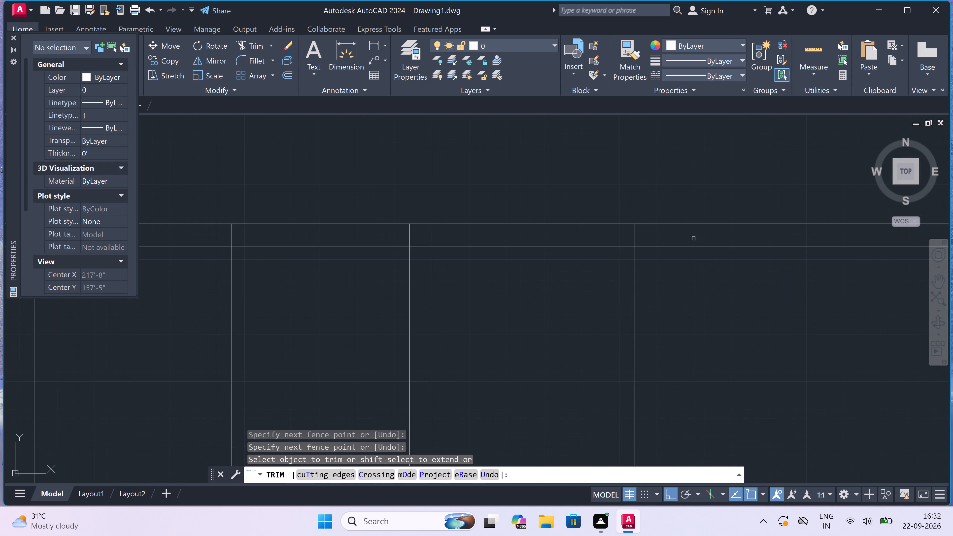
scroll(694, 238, up, 2)
drag(694, 235, 671, 241)
scroll(496, 243, down, 7)
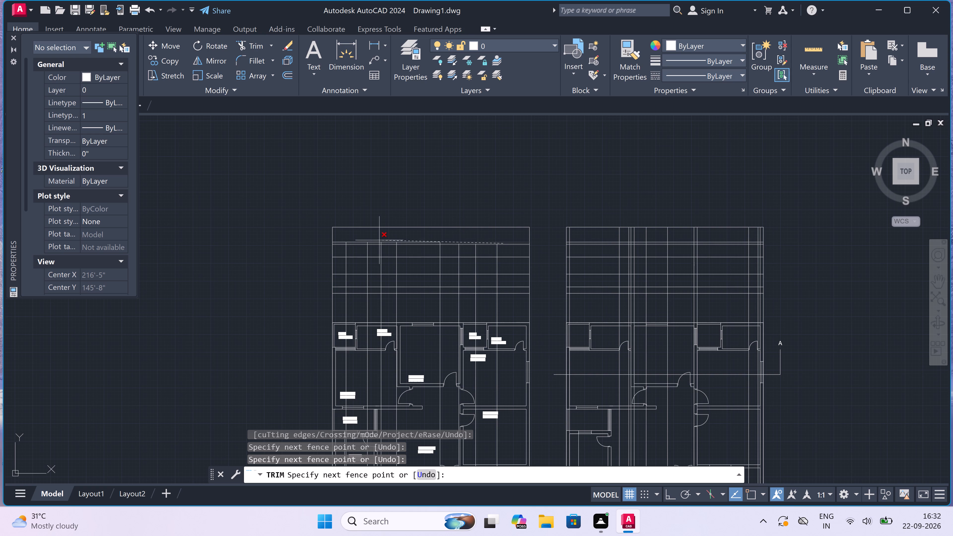
scroll(378, 241, up, 3)
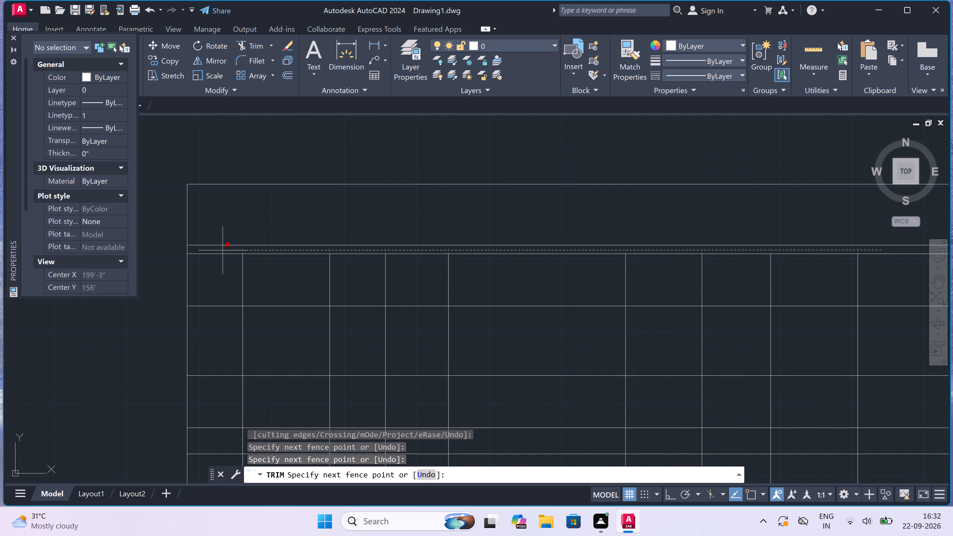
scroll(223, 250, up, 4)
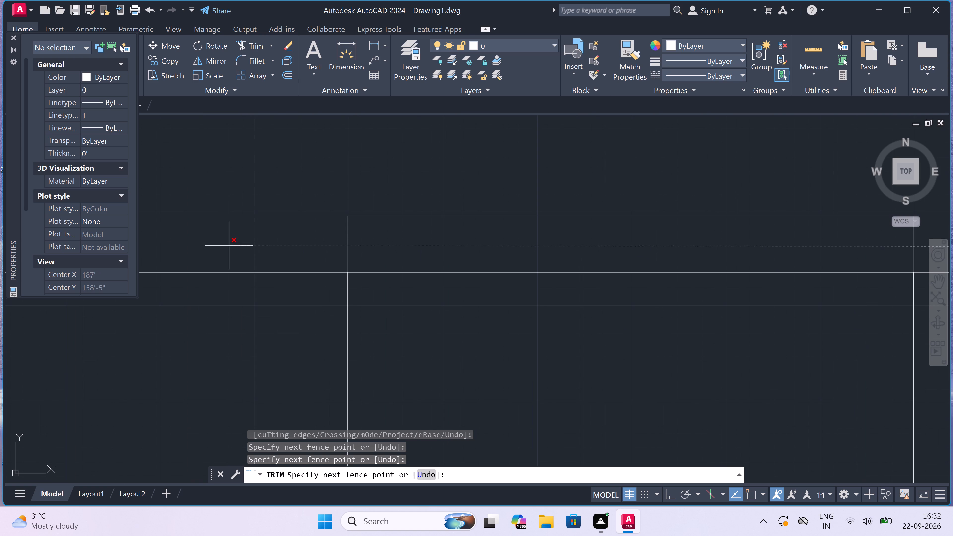
scroll(236, 242, up, 4)
click(236, 241)
scroll(236, 241, down, 5)
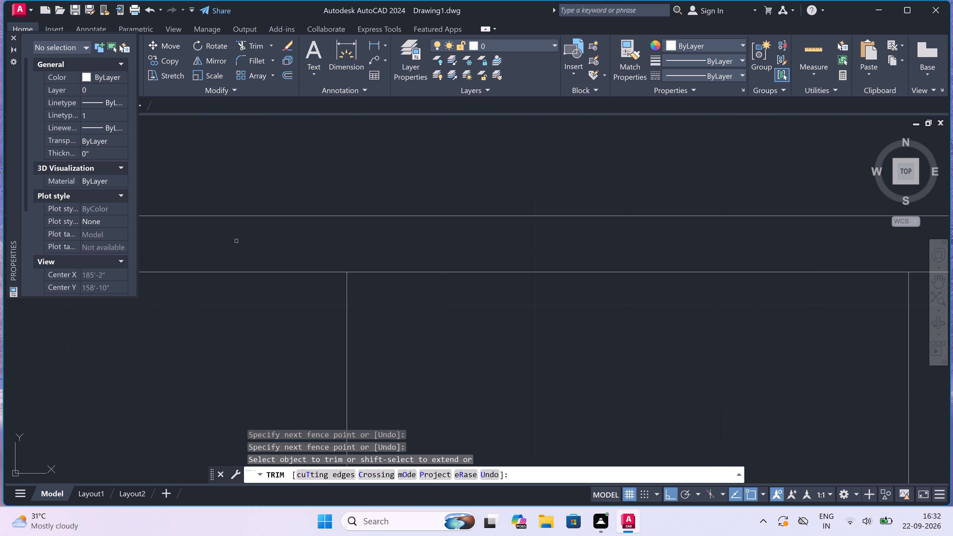
Trim the level and vertical lines around the westernmost opening above the west plan, leaving a closed rectangular window.
scroll(236, 241, down, 6)
scroll(228, 269, up, 2)
drag(231, 268, 231, 306)
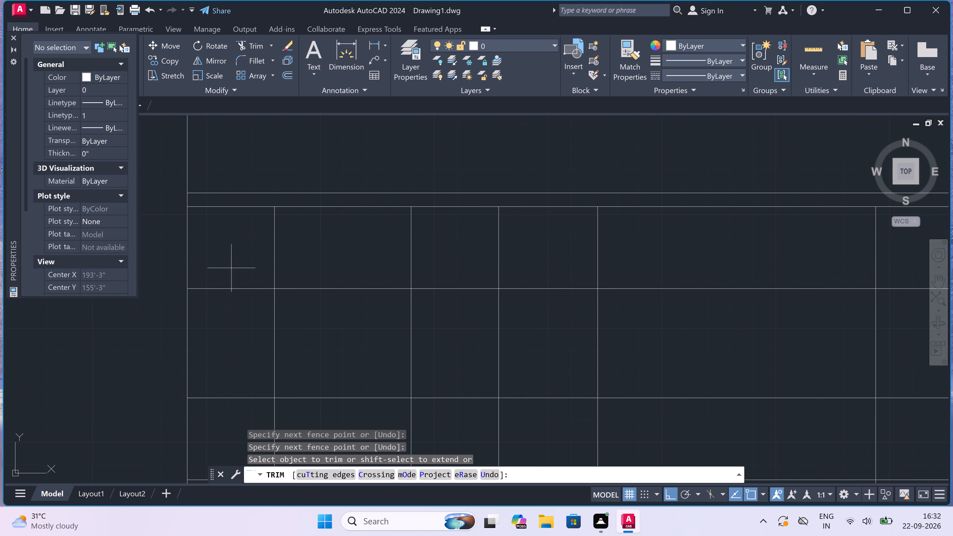
drag(240, 417, 240, 415)
drag(259, 256, 266, 253)
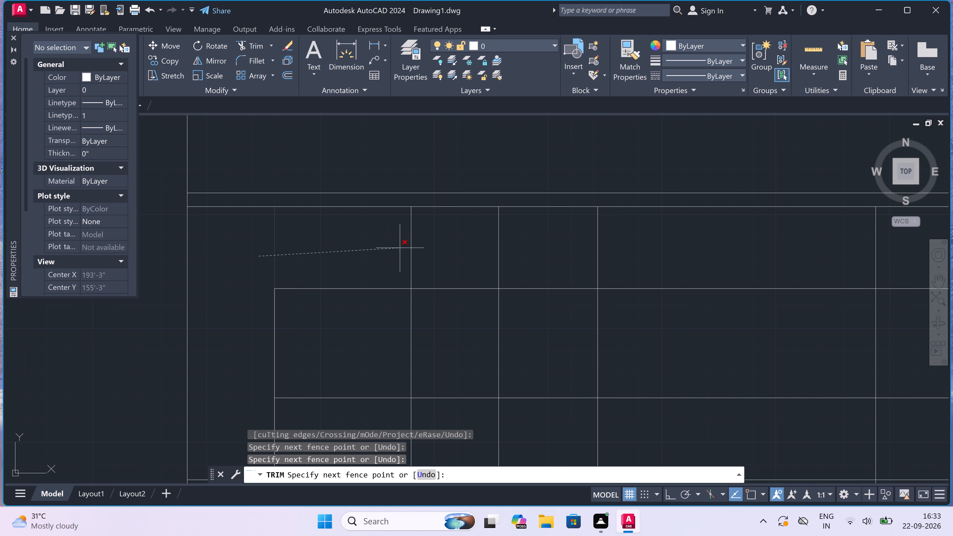
click(419, 252)
drag(433, 247, 445, 276)
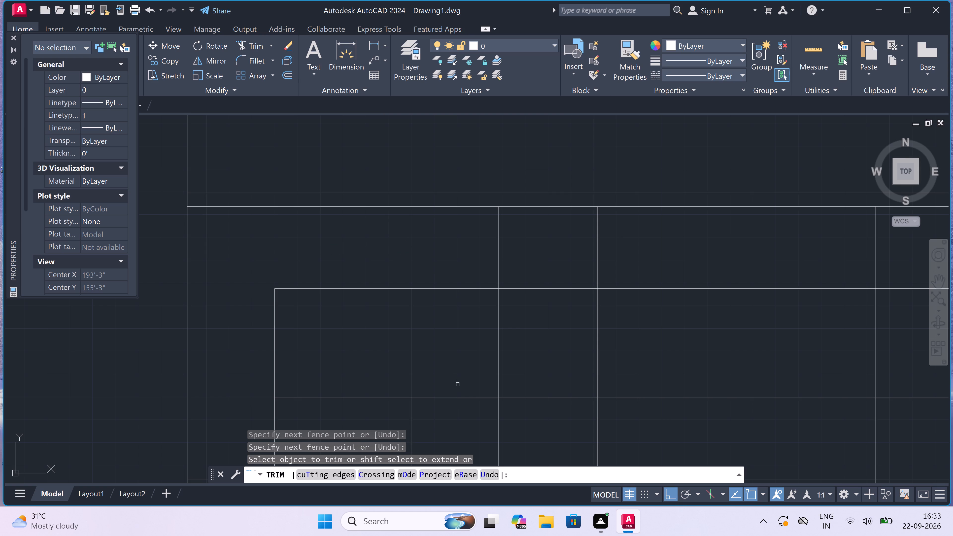
drag(457, 415, 457, 399)
click(458, 279)
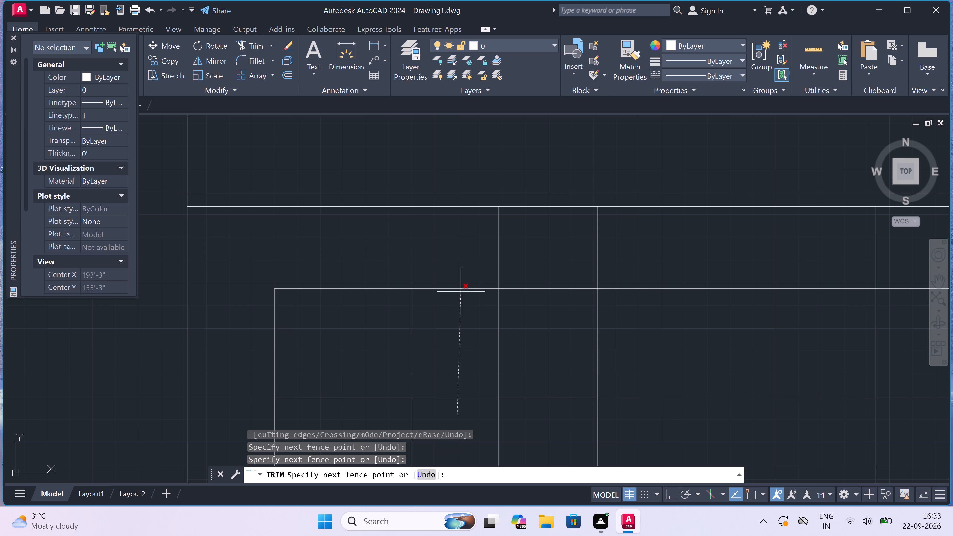
scroll(458, 279, down, 3)
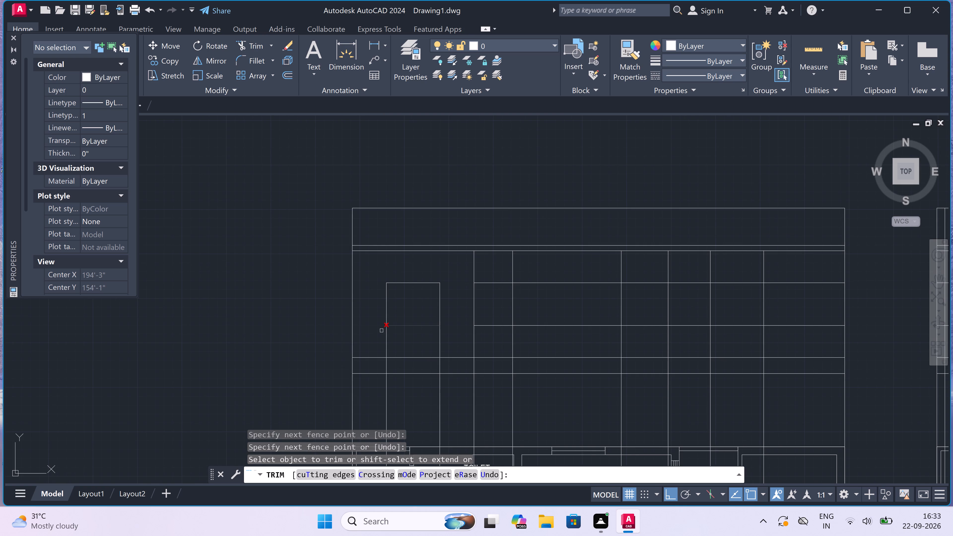
drag(376, 336, 384, 339)
drag(455, 339, 453, 339)
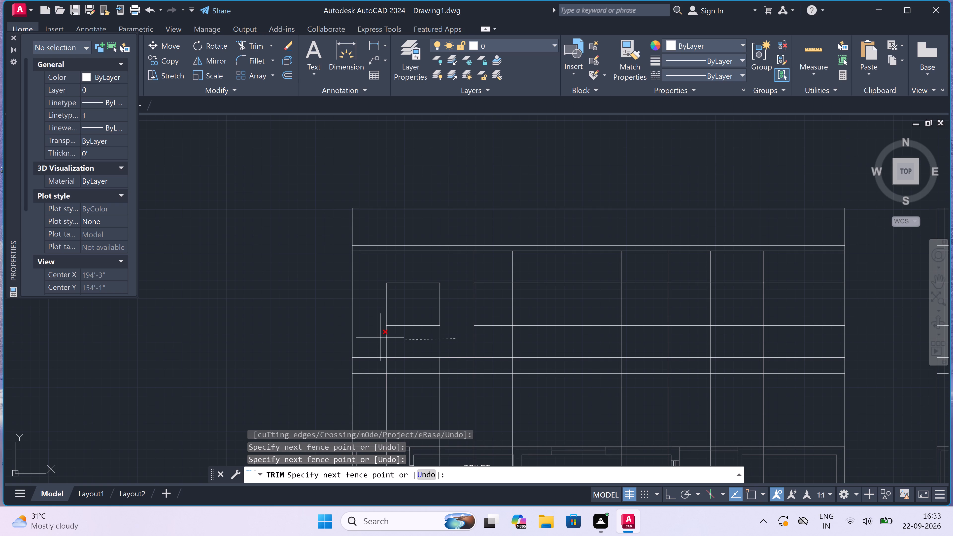
click(380, 337)
Trim the inner vertical lines out of the lowest band and out of the gap between the west elevation and its plan.
drag(382, 367, 388, 367)
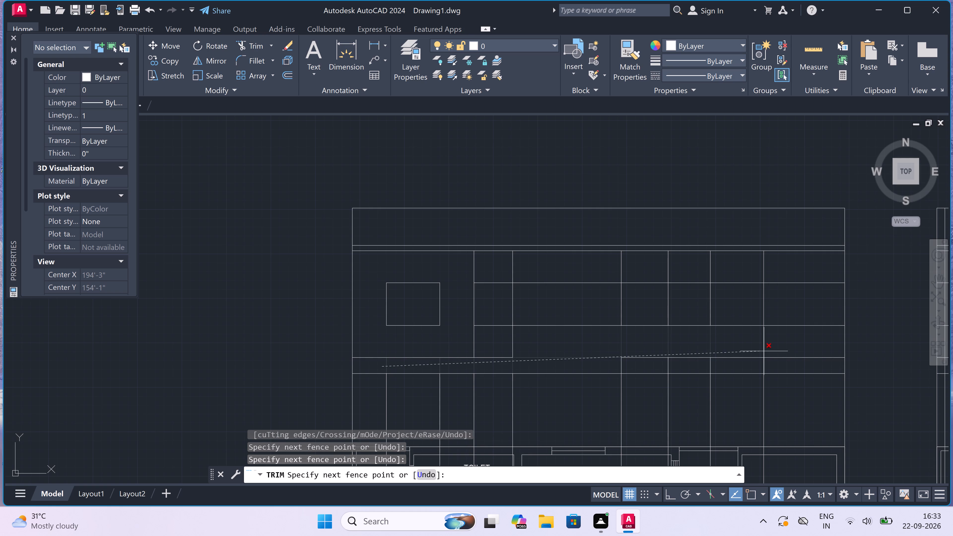
drag(792, 363, 787, 363)
scroll(511, 297, down, 2)
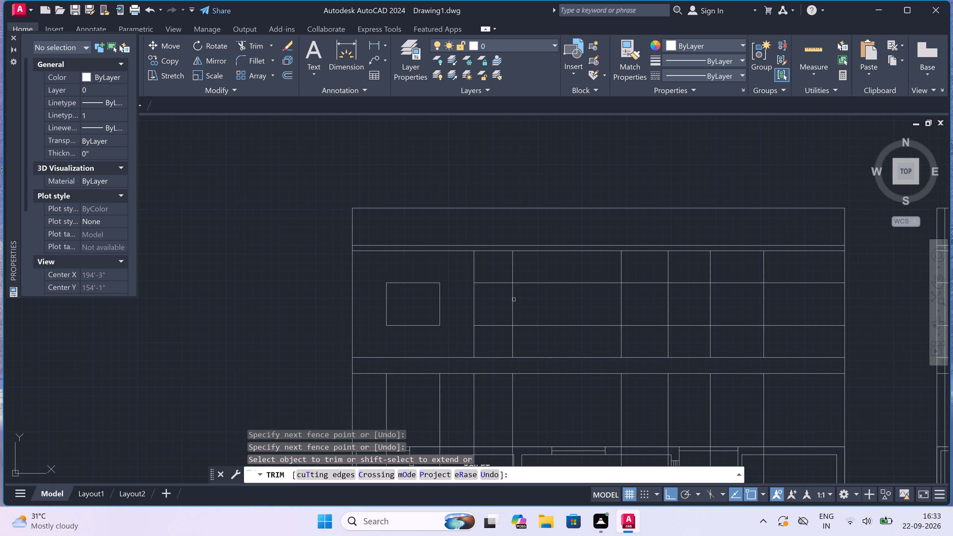
scroll(511, 297, down, 1)
scroll(490, 329, up, 2)
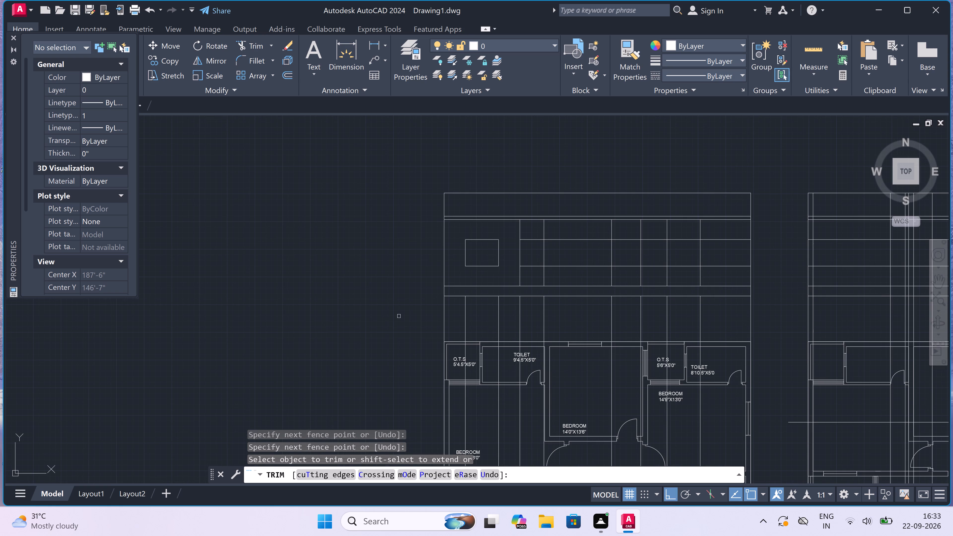
drag(400, 314, 407, 314)
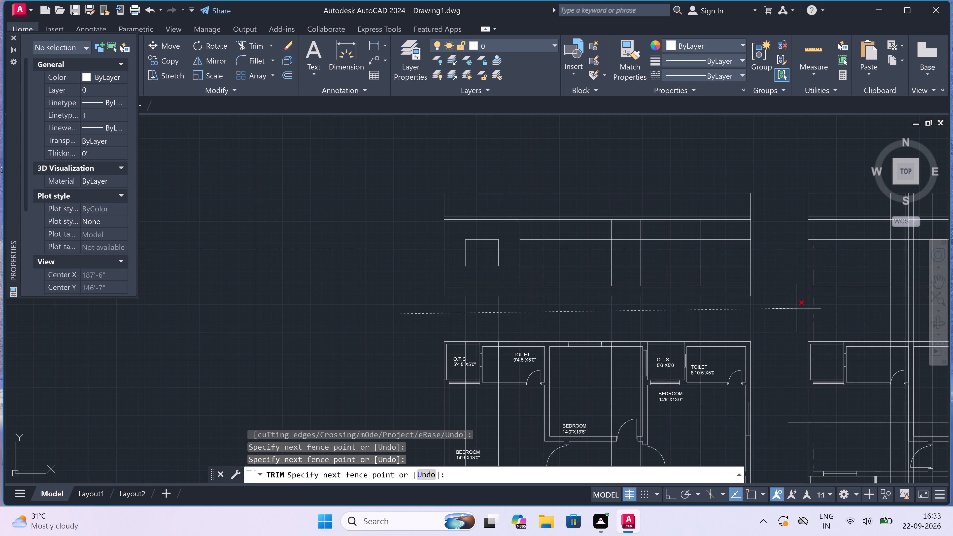
click(796, 309)
scroll(629, 314, down, 4)
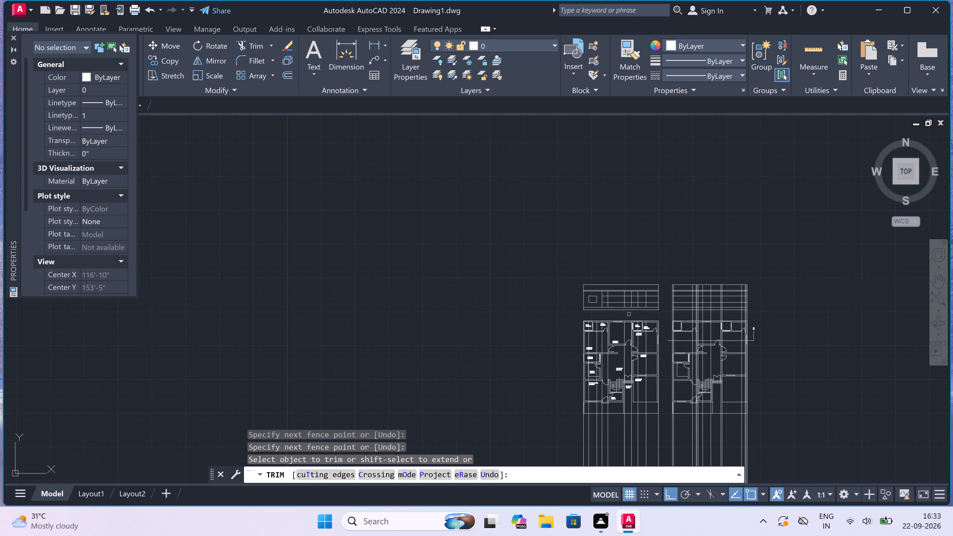
Trim the sill, overhead verticals and adjoining level lines around the west elevation's middle opening to form a full-height door outline.
scroll(629, 314, up, 1)
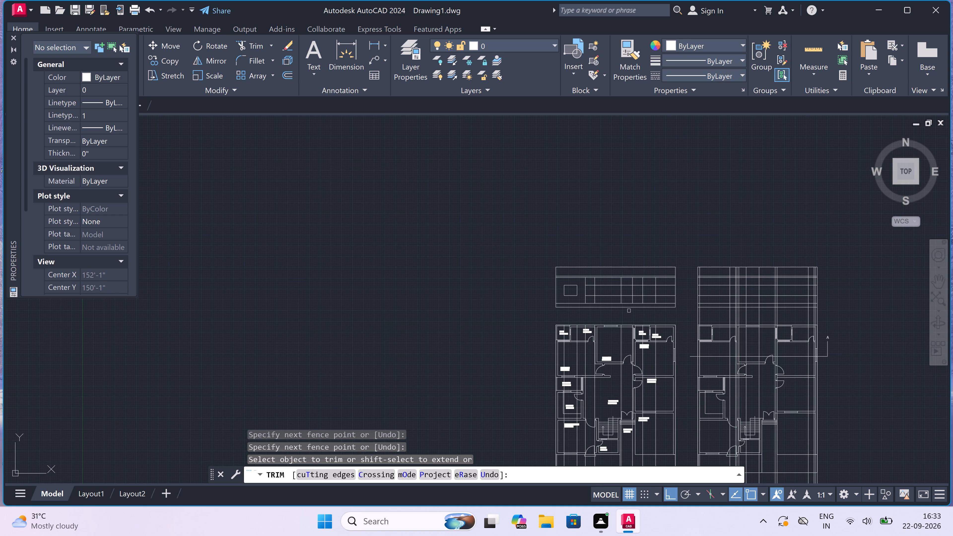
scroll(629, 294, up, 2)
click(626, 296)
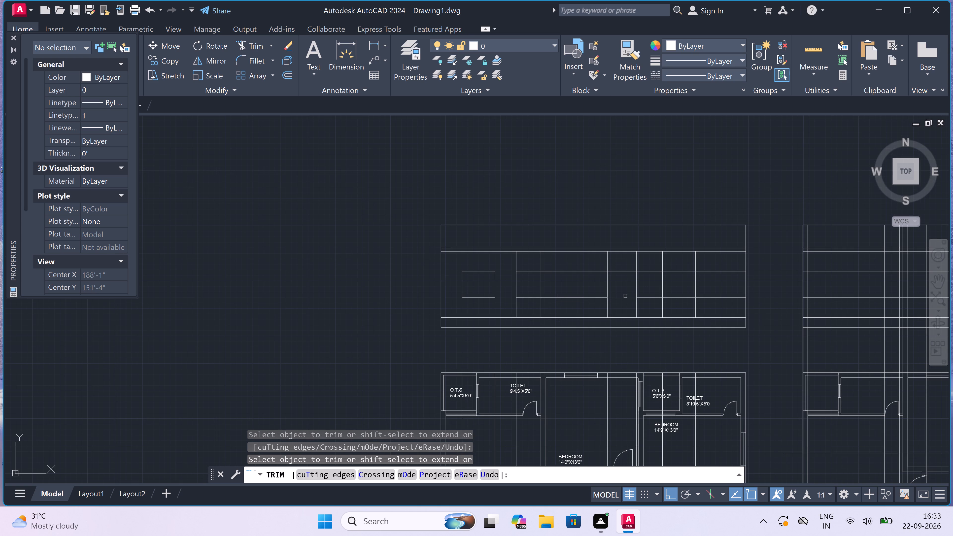
scroll(623, 290, up, 2)
drag(547, 225, 555, 225)
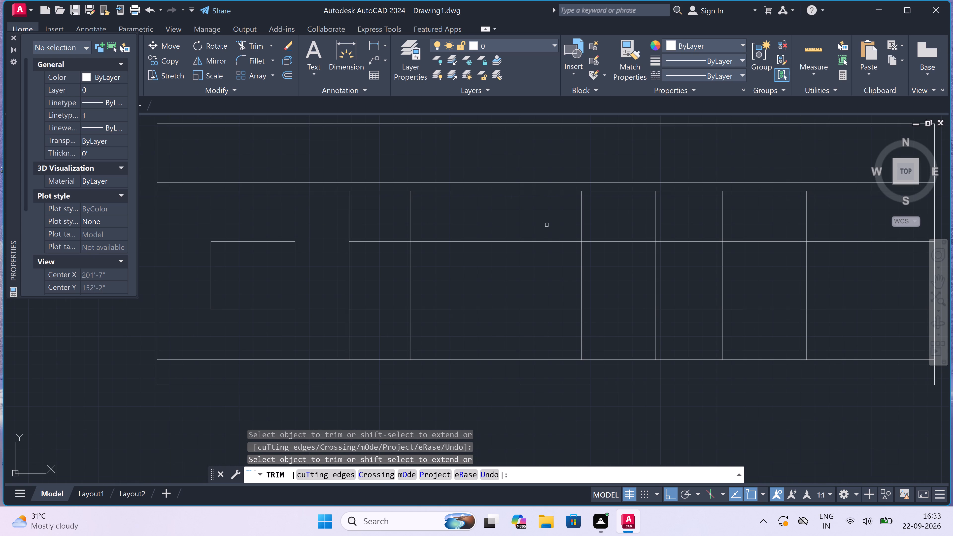
click(670, 227)
drag(675, 228, 681, 244)
drag(688, 329, 688, 324)
click(688, 283)
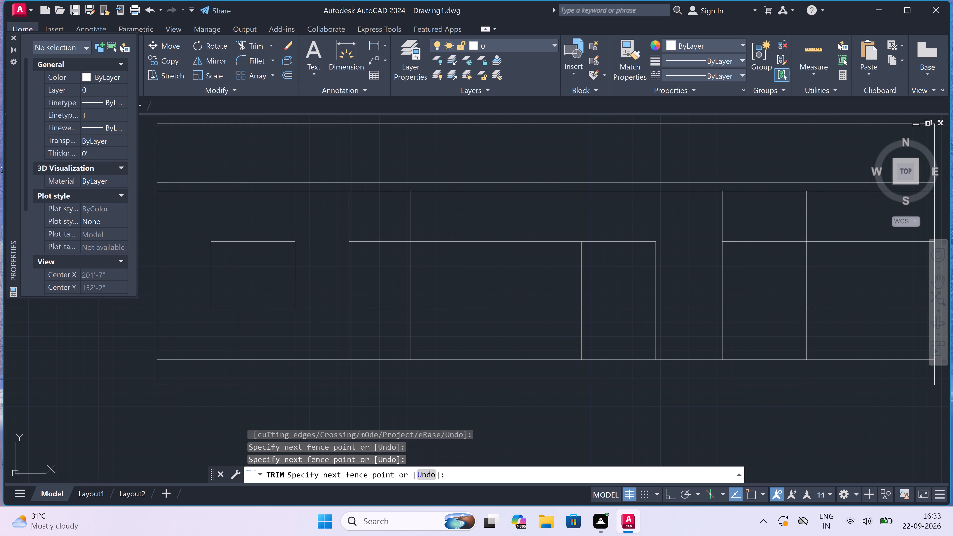
drag(533, 225, 533, 227)
drag(501, 329, 499, 325)
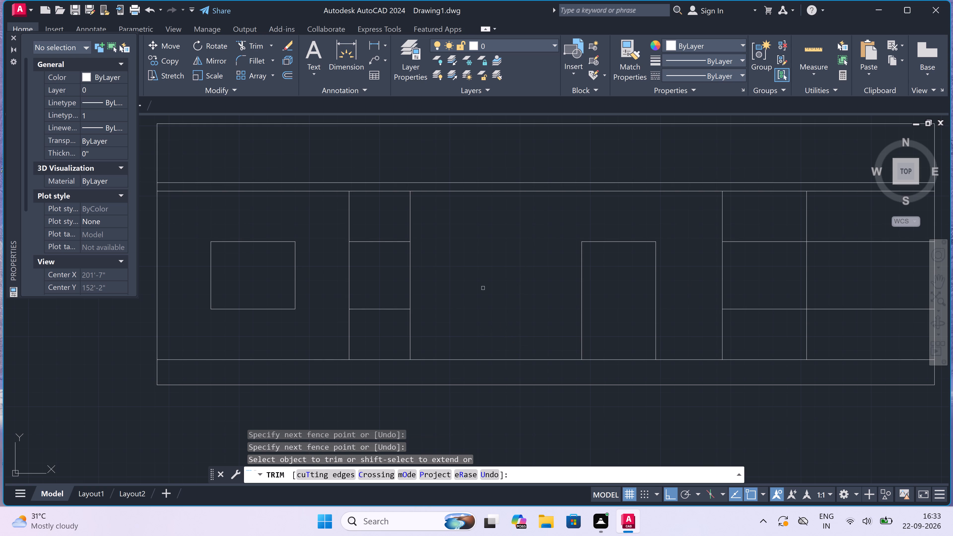
Trim the verticals above the narrow opening beside the window and its sill line to form a second door outline.
drag(337, 216, 342, 215)
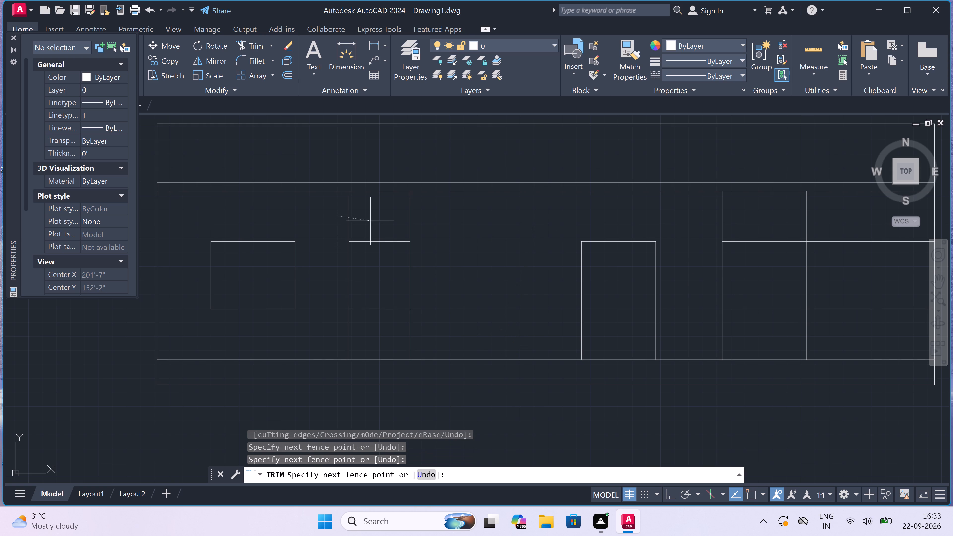
click(431, 222)
drag(386, 278, 386, 284)
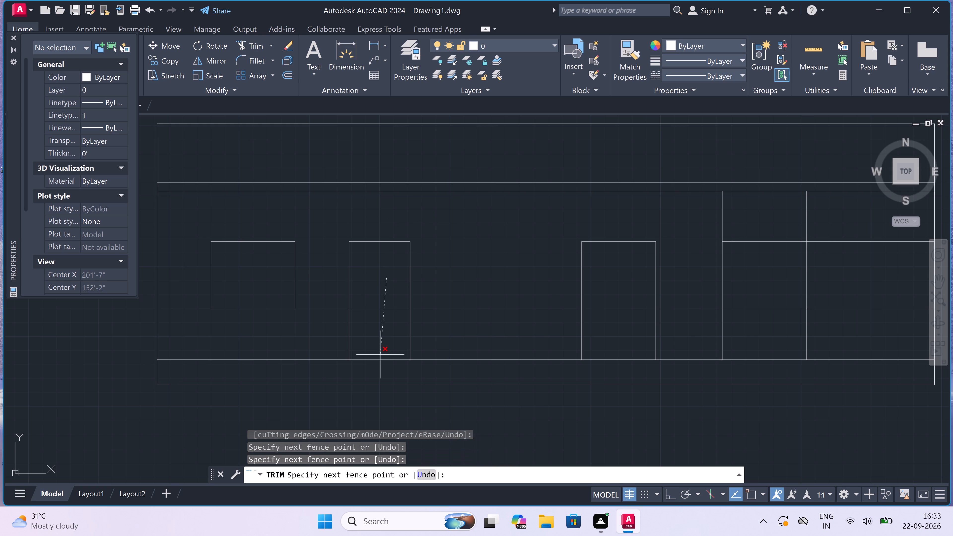
click(380, 355)
scroll(440, 270, down, 5)
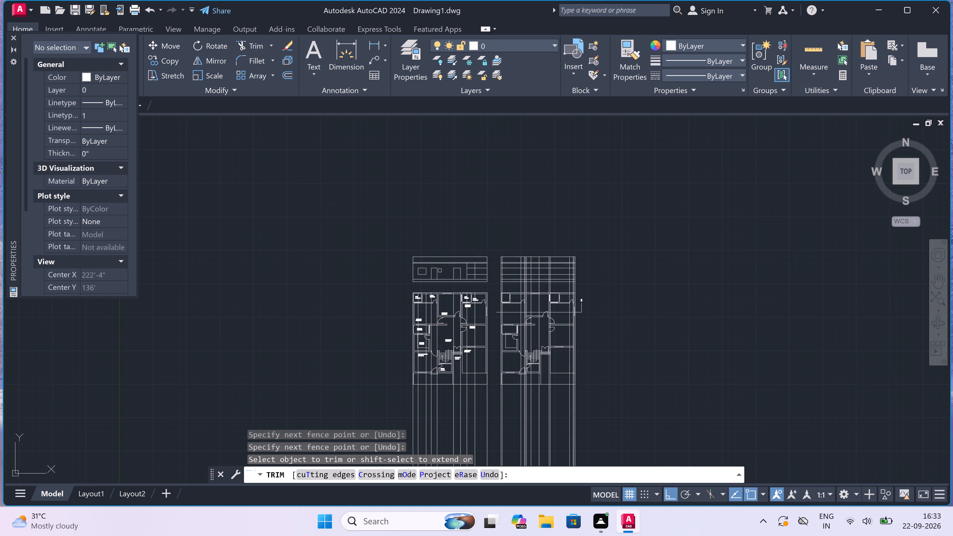
scroll(440, 270, up, 1)
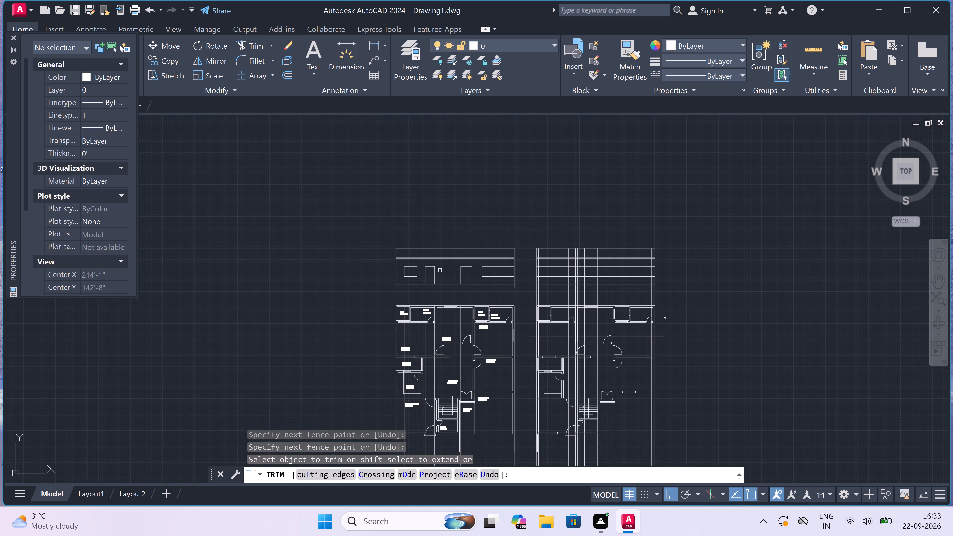
Trim the level lines and verticals around the west elevation's easternmost opening, leaving a closed rectangular window.
scroll(476, 261, up, 3)
drag(476, 261, 481, 261)
click(592, 262)
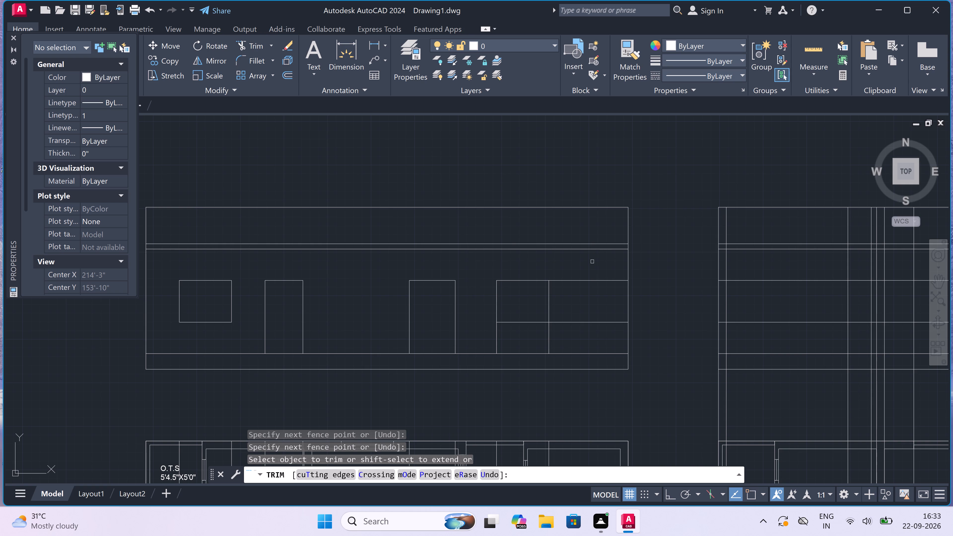
drag(592, 263, 591, 266)
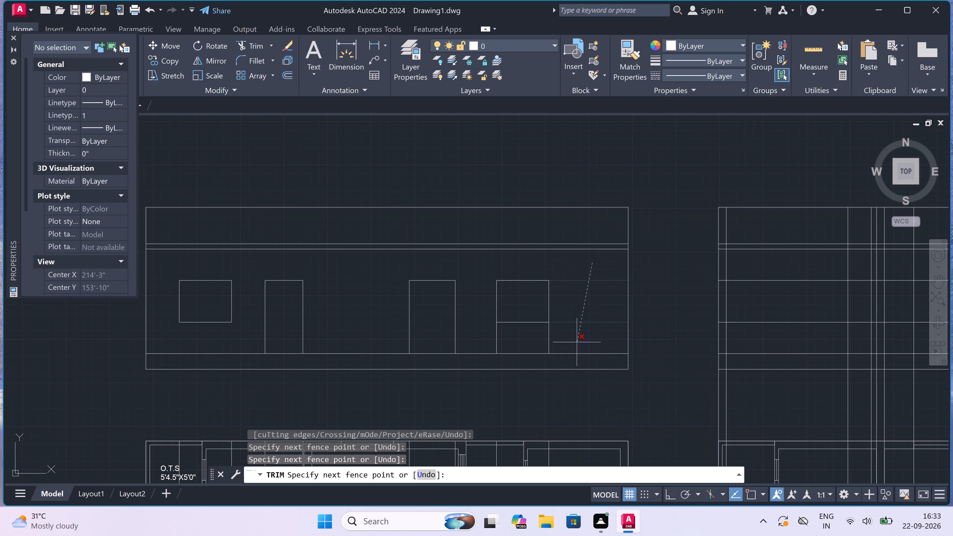
click(575, 337)
drag(487, 329, 497, 333)
drag(556, 334, 550, 335)
click(539, 334)
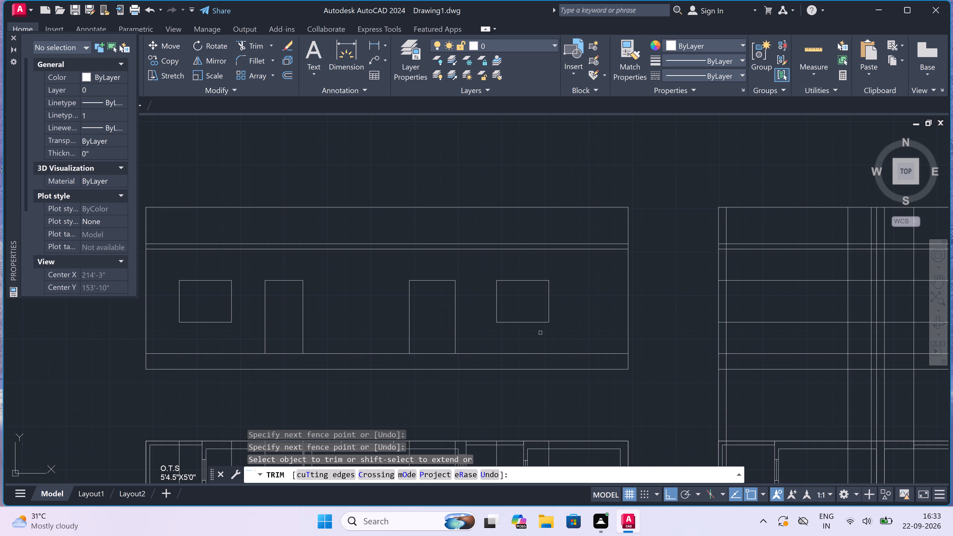
scroll(540, 332, down, 4)
scroll(537, 319, up, 1)
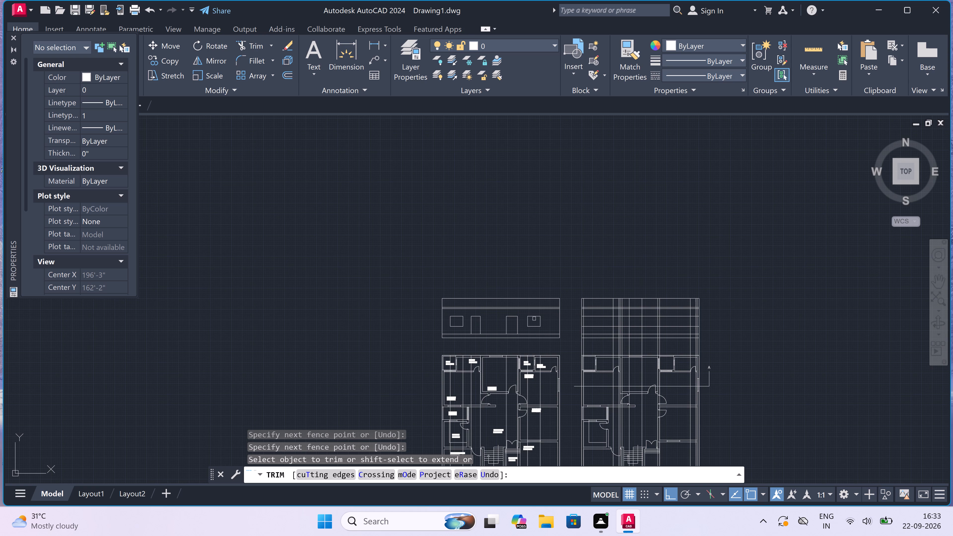
key(Escape)
Draw a vertical line just west of the west elevation's eastern door, from the floor line up to the upper slab line.
key(l)
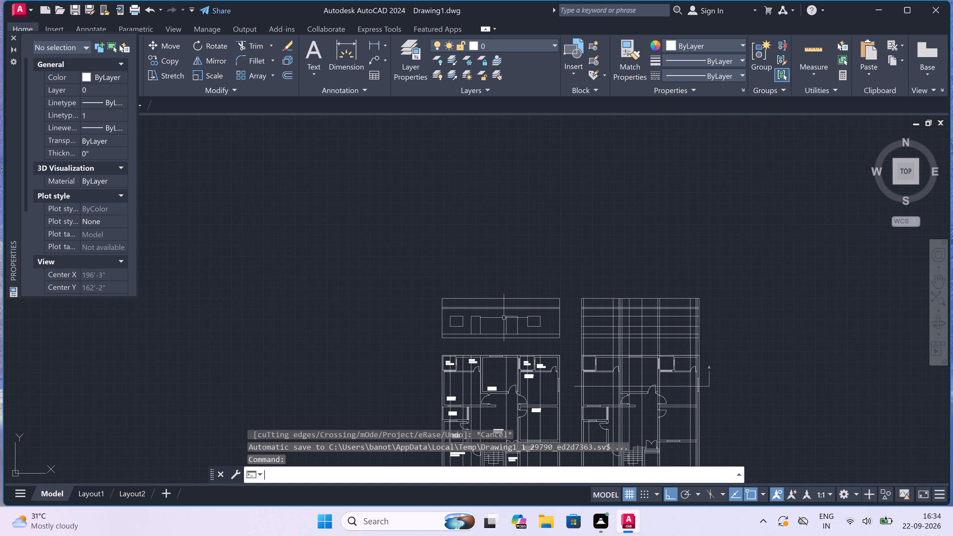
key(space)
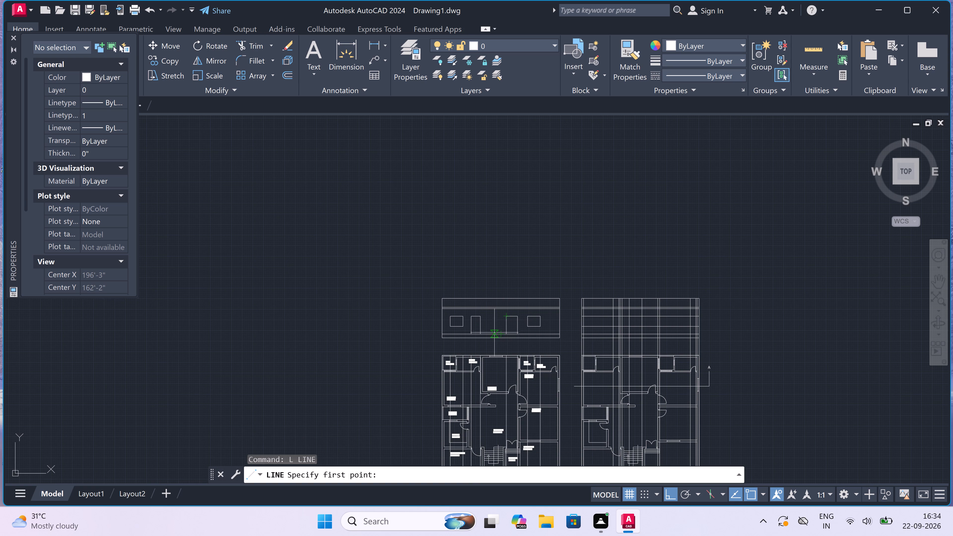
scroll(493, 337, down, 1)
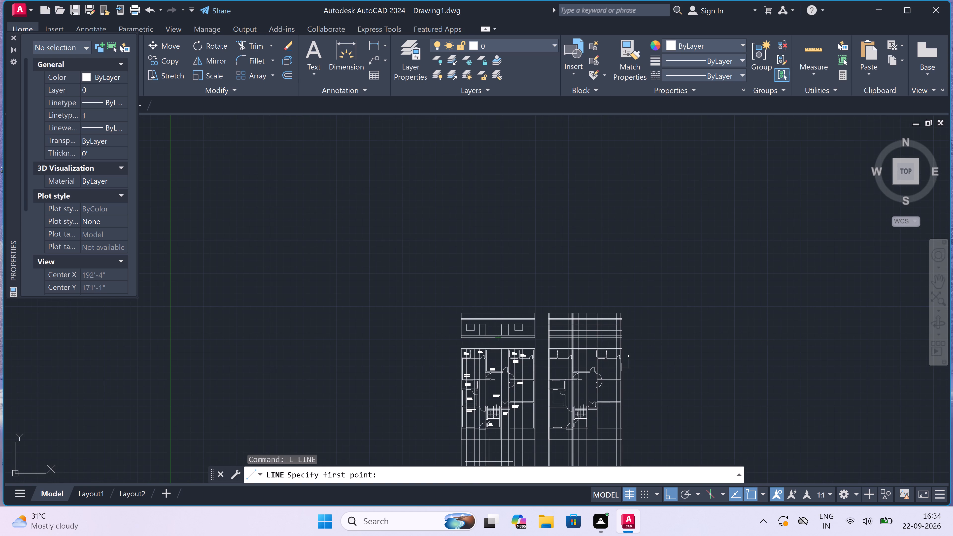
scroll(483, 445, up, 2)
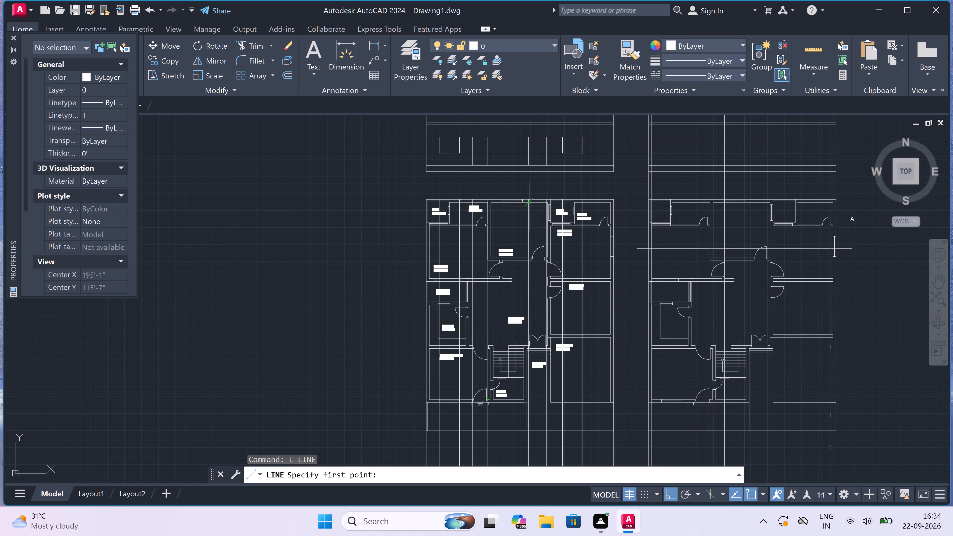
scroll(513, 436, down, 1)
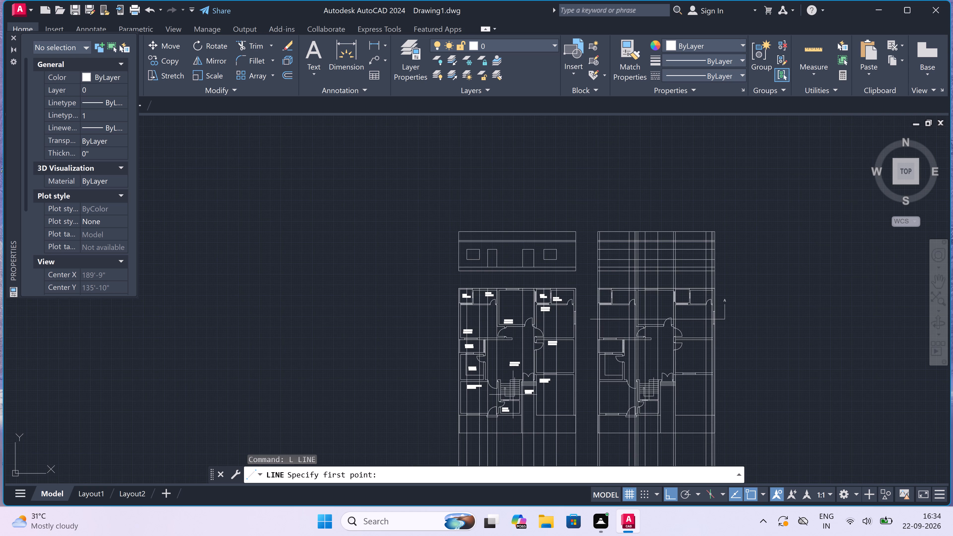
scroll(525, 236, up, 4)
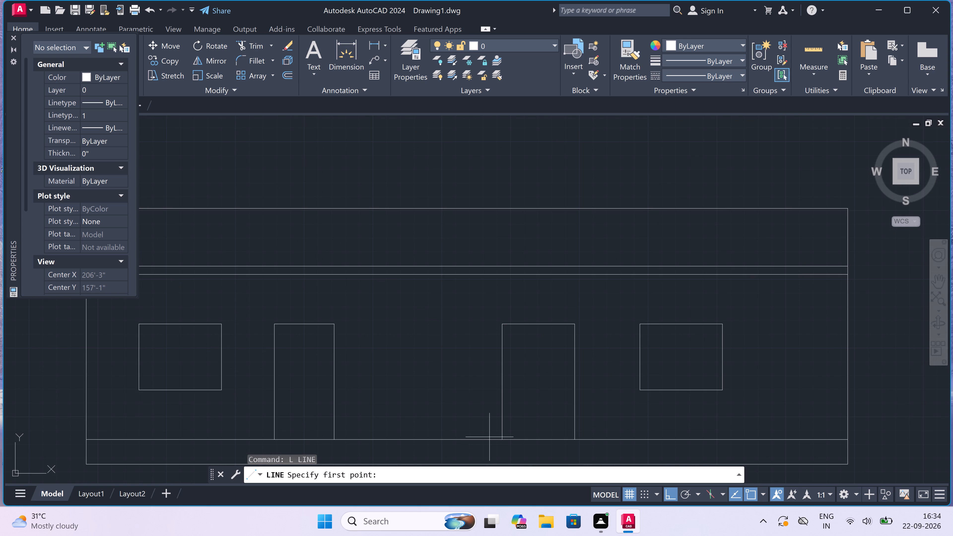
drag(486, 440, 486, 437)
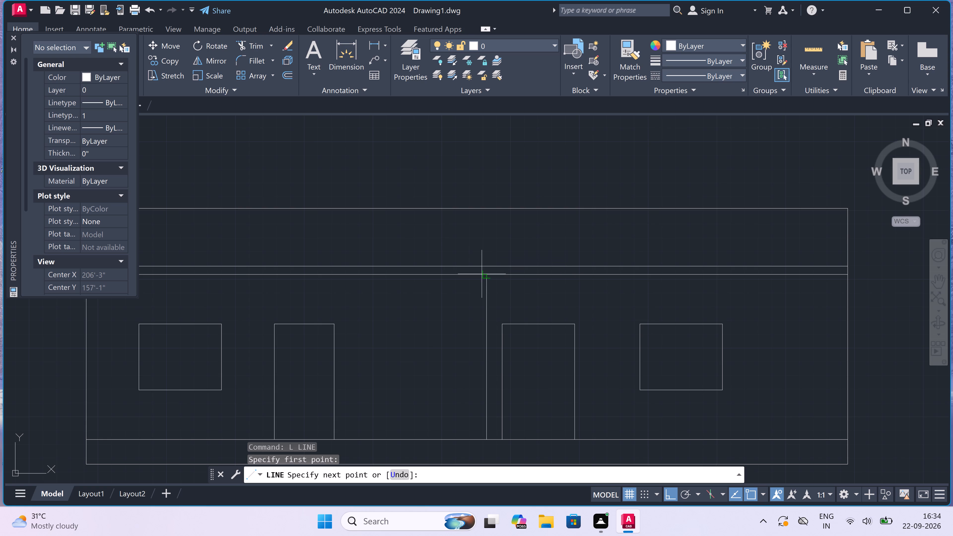
click(484, 267)
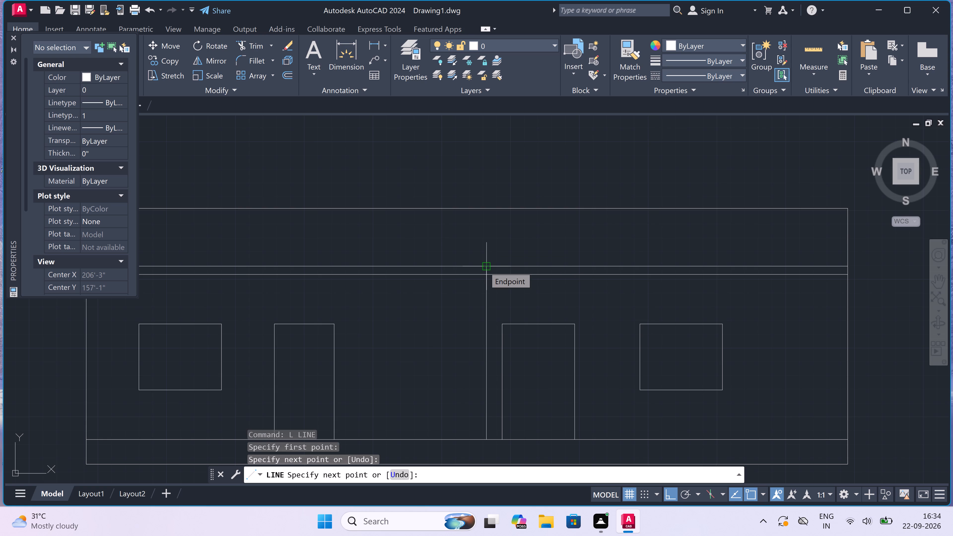
key(Escape)
Copy the west elevation's linework, without its two lowest horizontal lines, upward twice from the floor line onto each successive upper slab line.
scroll(484, 267, down, 2)
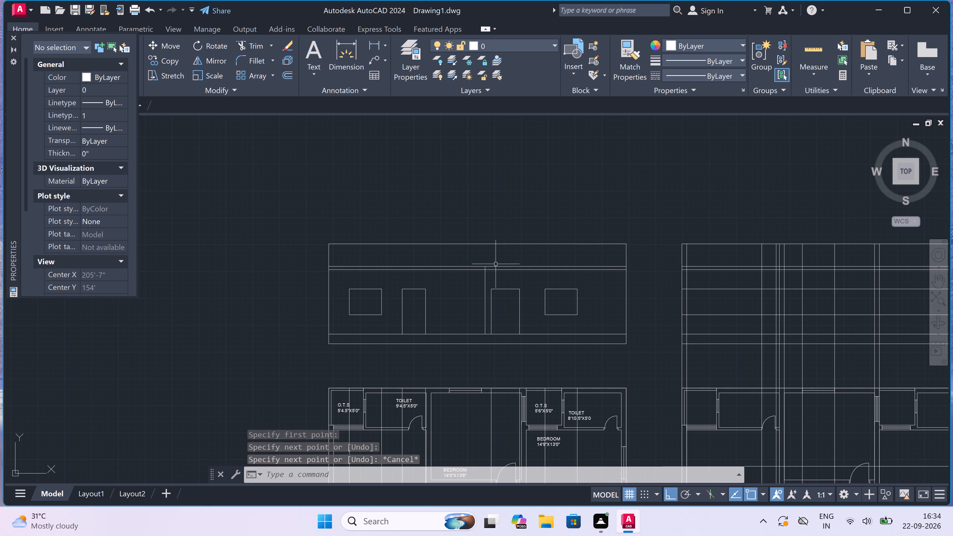
scroll(496, 253, down, 1)
scroll(498, 248, up, 1)
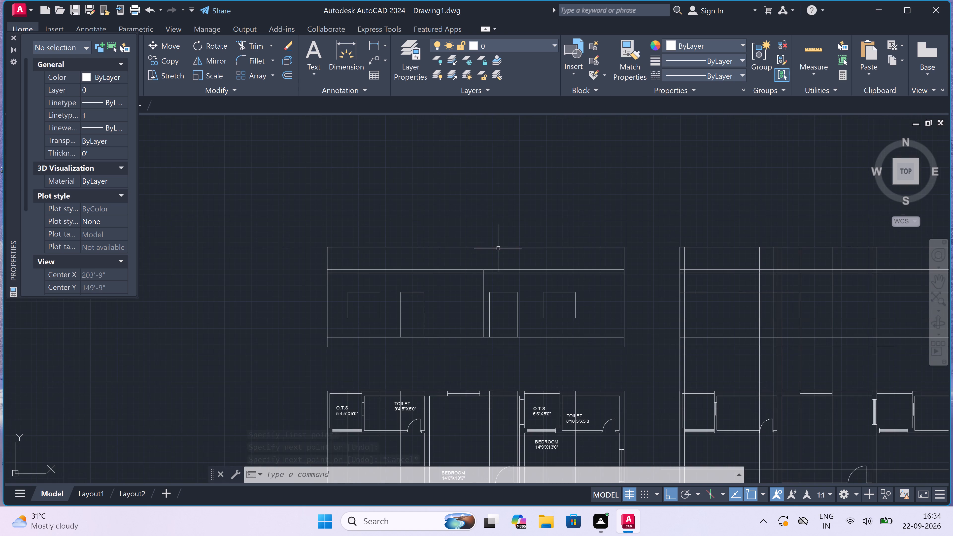
drag(648, 228, 646, 234)
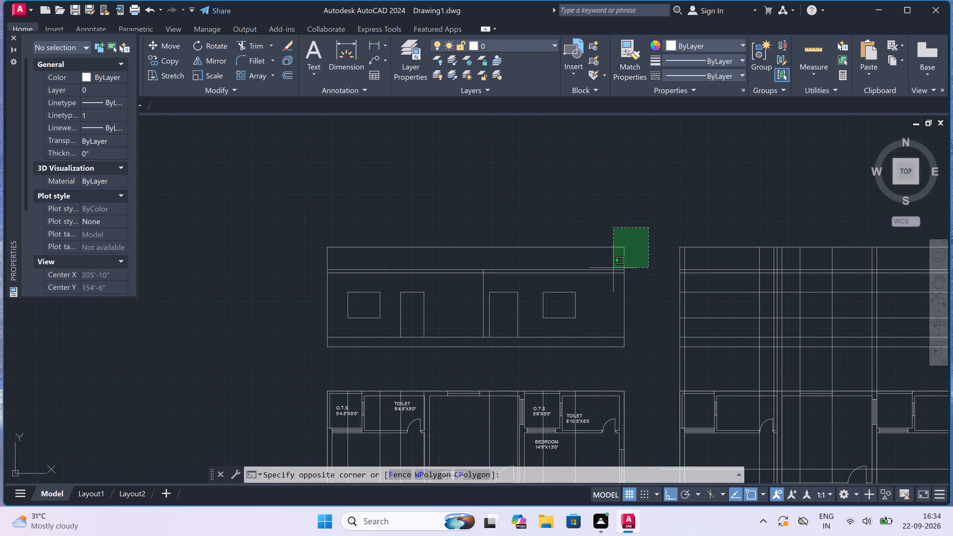
double_click(266, 319)
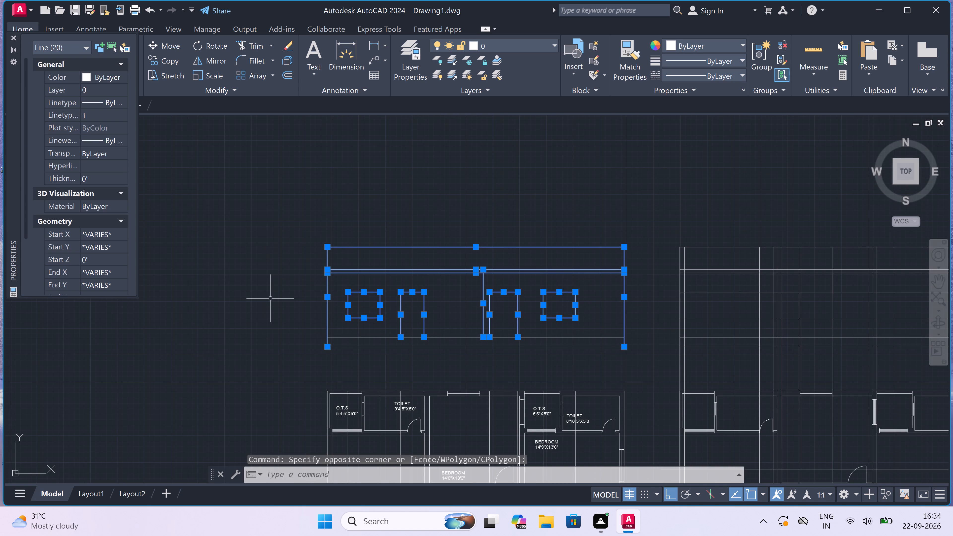
click(158, 61)
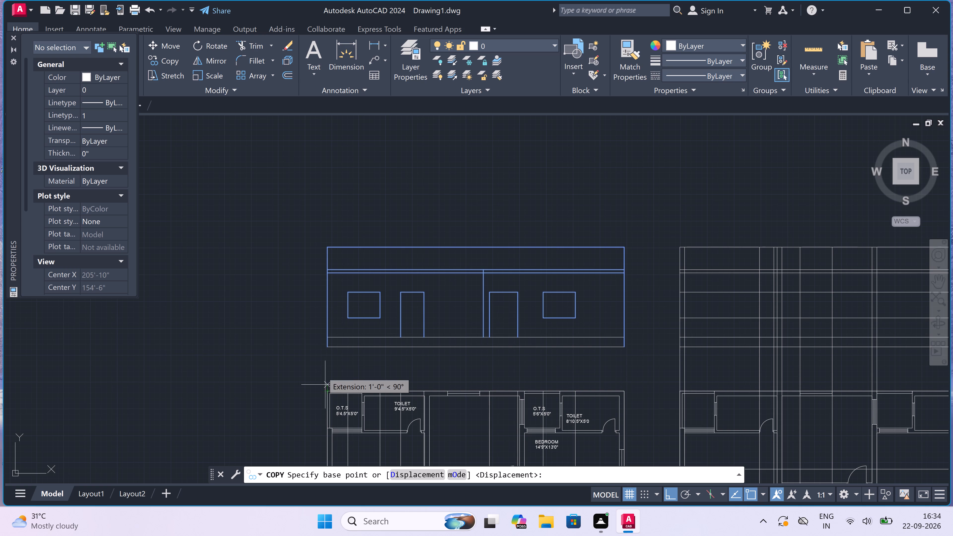
click(326, 338)
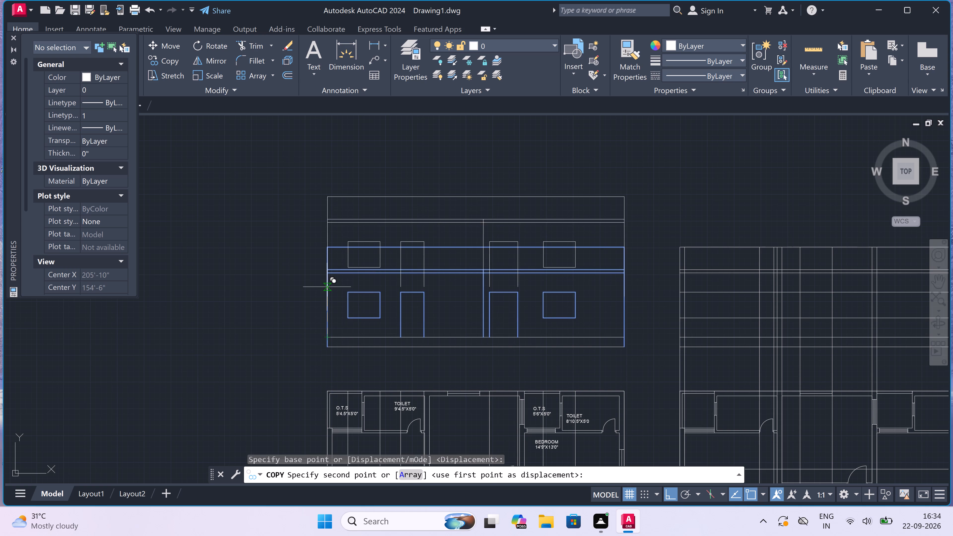
click(325, 270)
scroll(325, 270, down, 2)
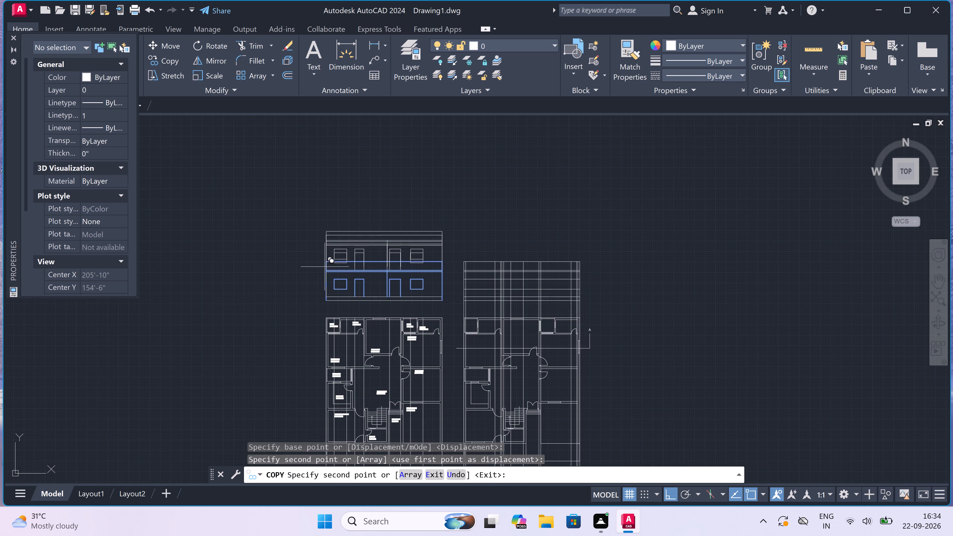
scroll(320, 249, up, 4)
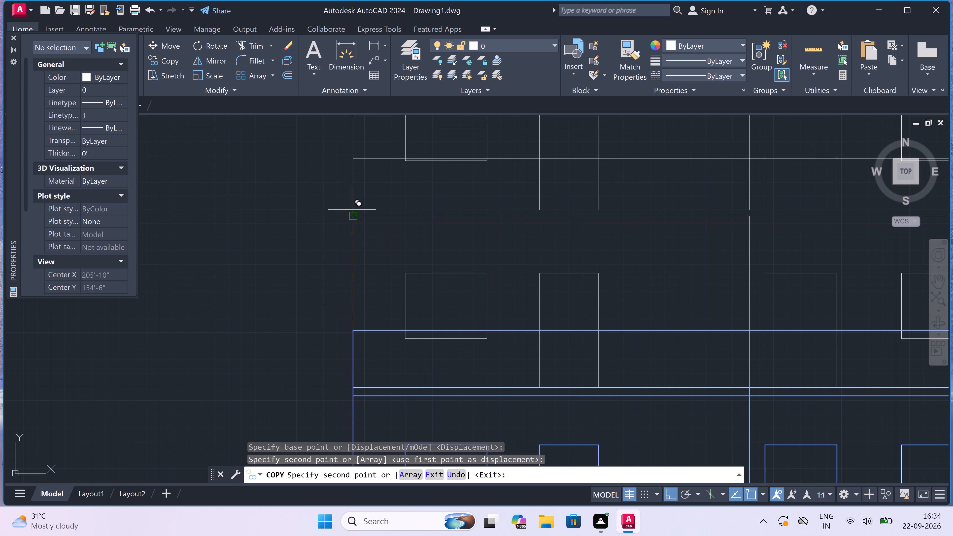
click(350, 219)
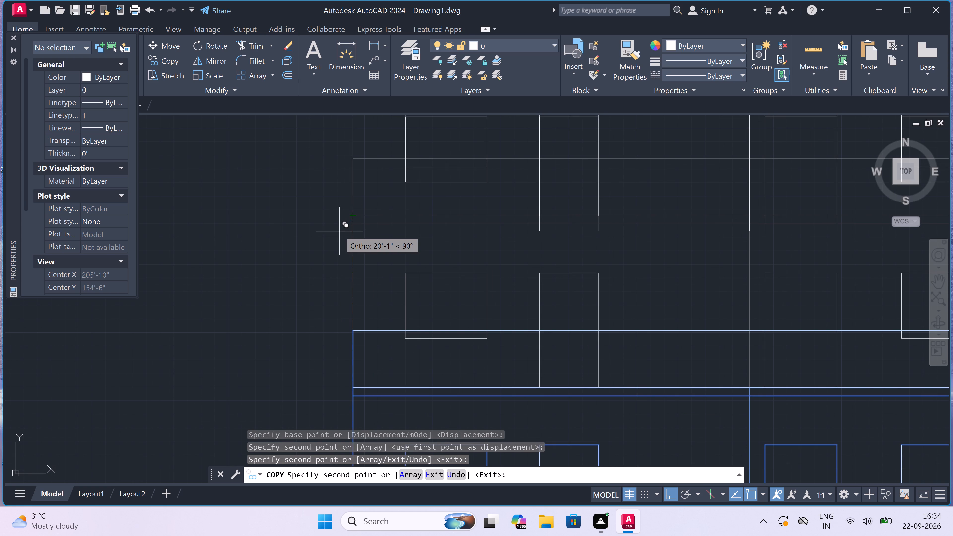
key(Escape)
Trim the inner vertical lines out of the top band of the projected grid above the east plan.
scroll(329, 235, down, 4)
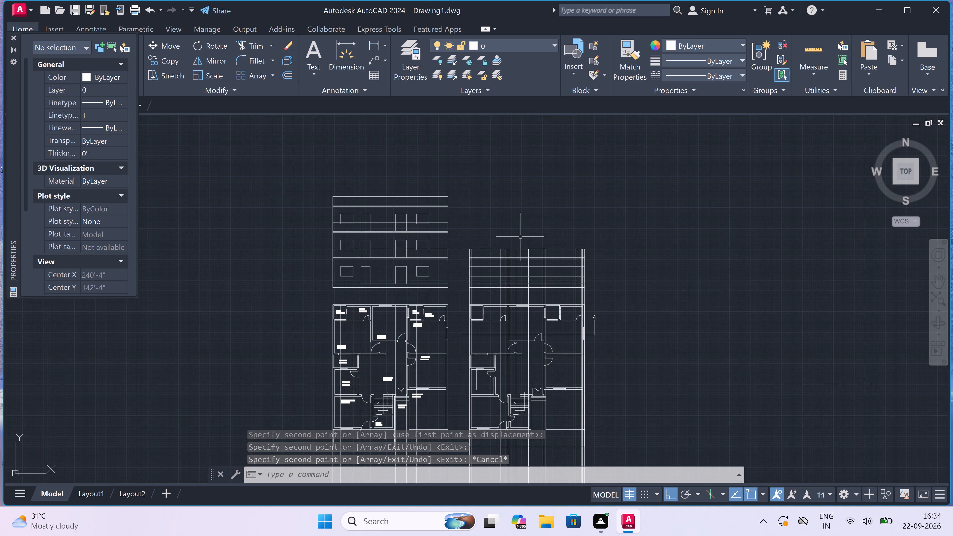
text(TR)
key(space)
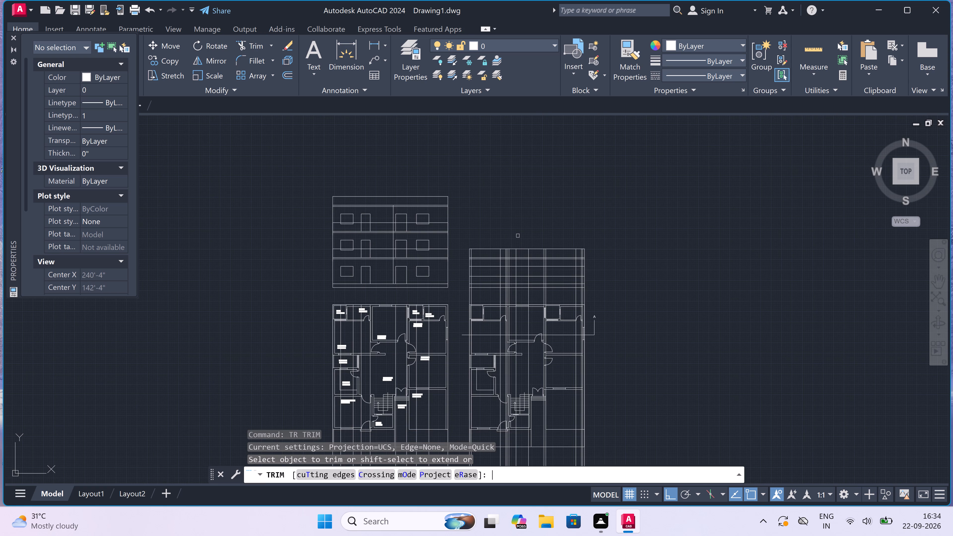
scroll(500, 254, up, 3)
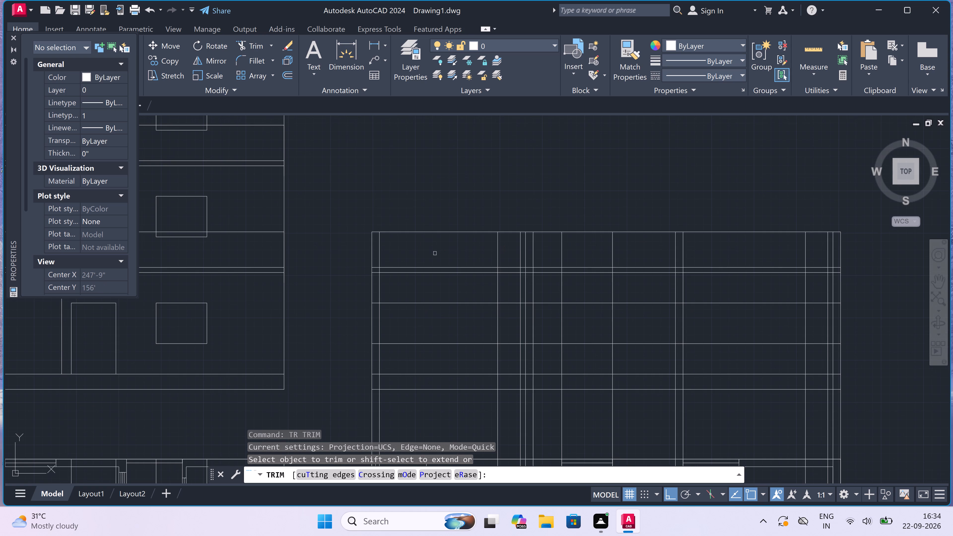
click(380, 250)
click(380, 249)
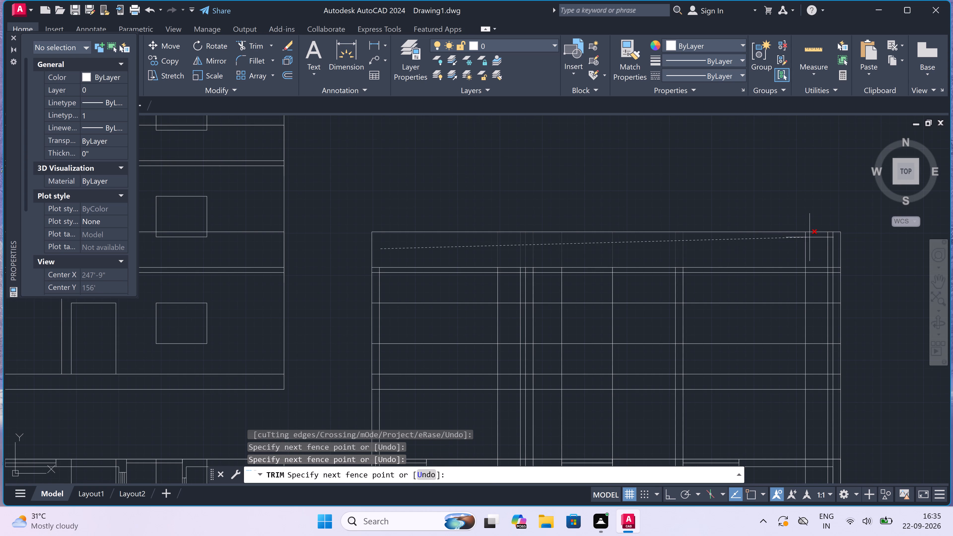
scroll(835, 245, up, 1)
click(835, 245)
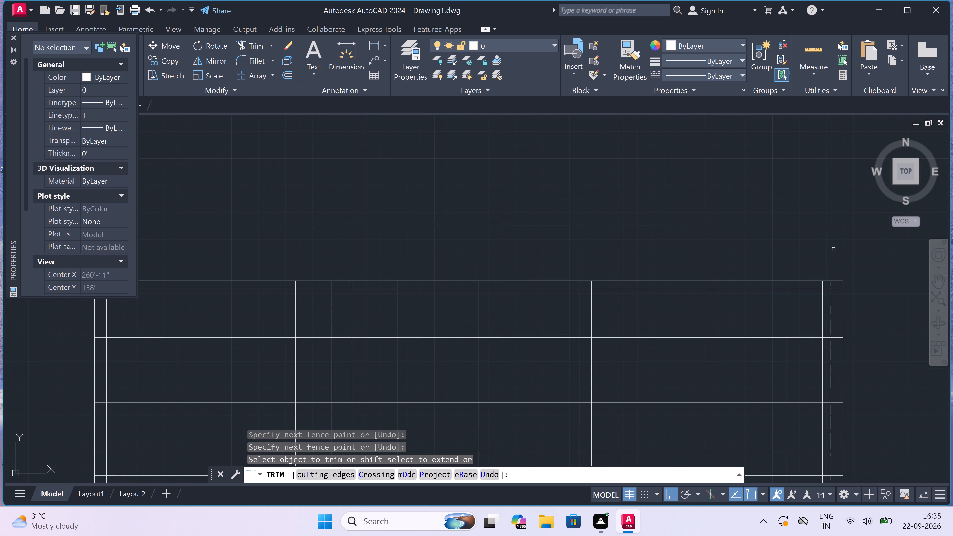
Trim the inner vertical lines out of the thin slab band directly below the top band above the east plan.
scroll(833, 288, up, 4)
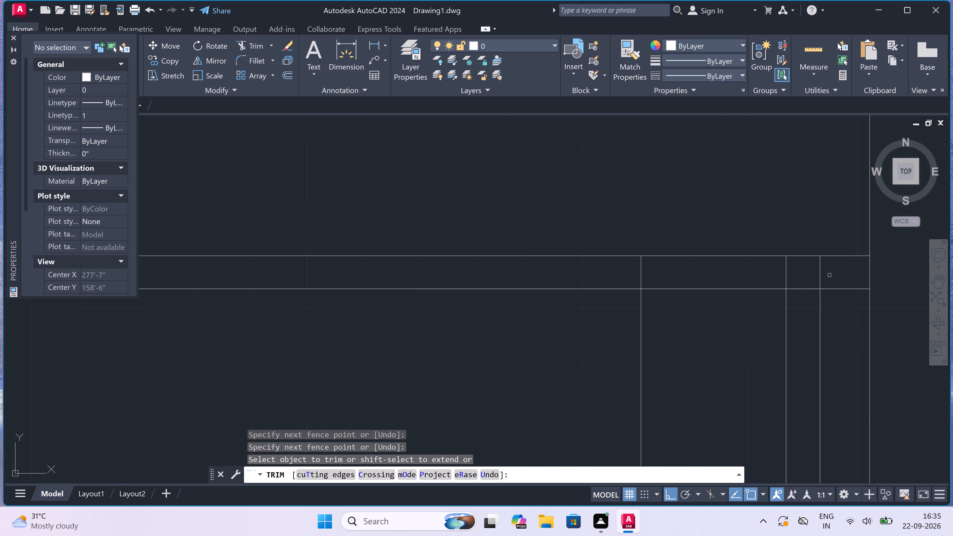
scroll(829, 275, up, 1)
click(829, 274)
scroll(676, 287, down, 5)
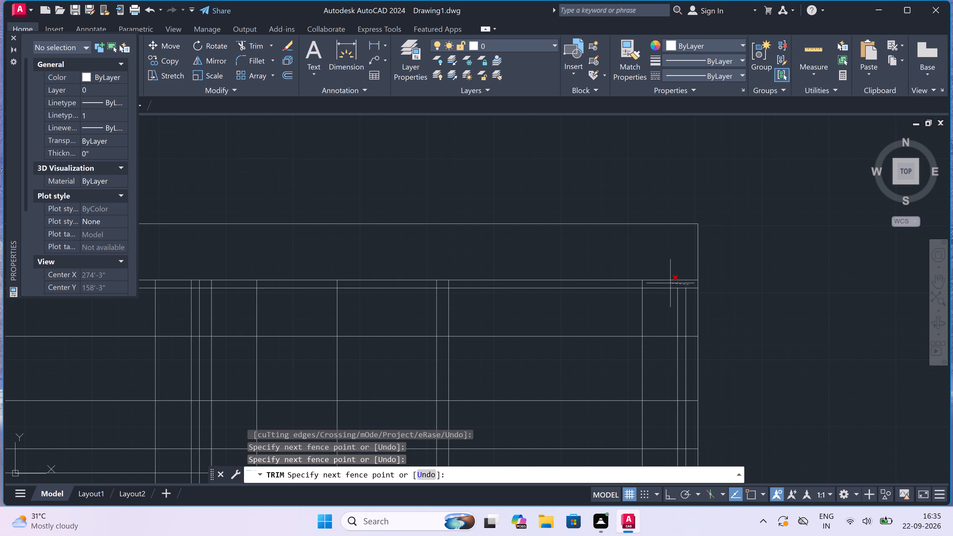
scroll(533, 273, down, 3)
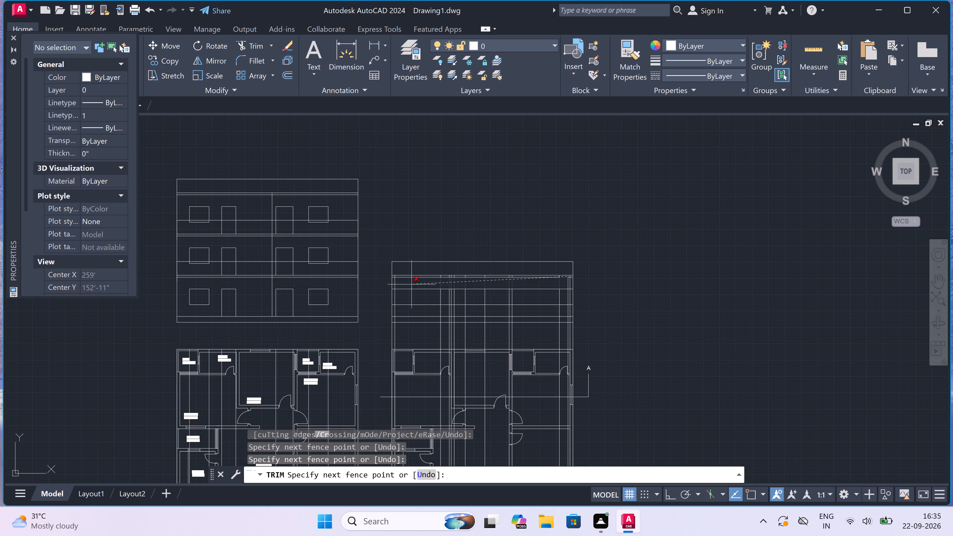
scroll(391, 271, up, 3)
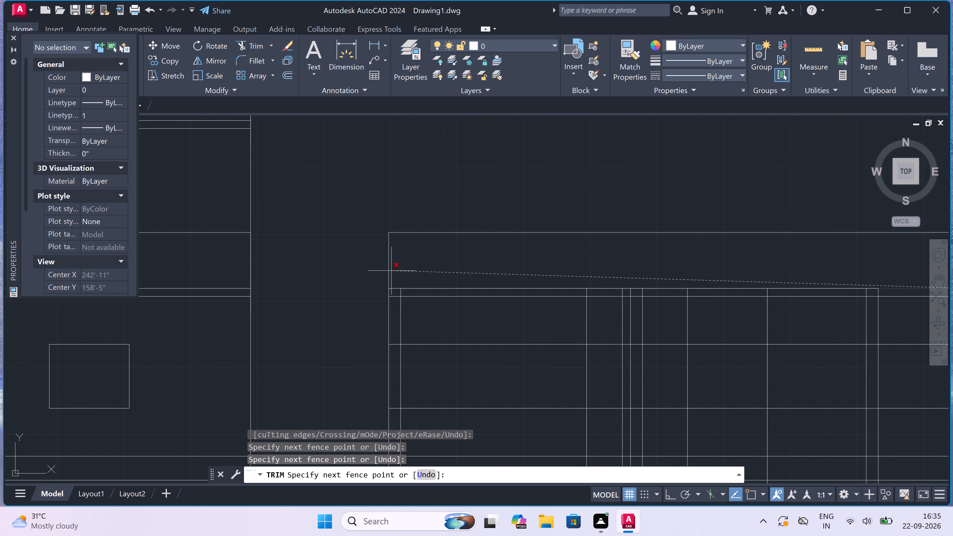
scroll(396, 292, up, 3)
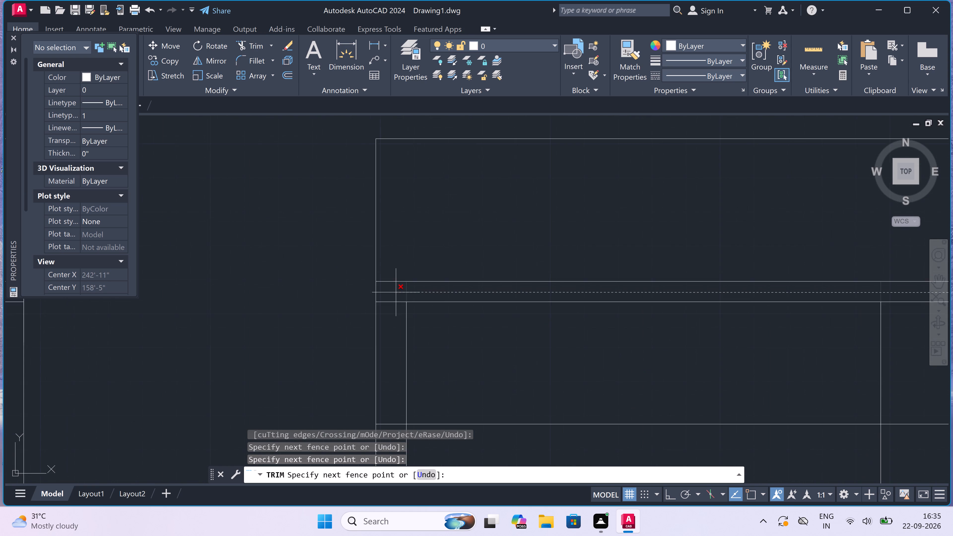
scroll(395, 292, up, 3)
click(395, 292)
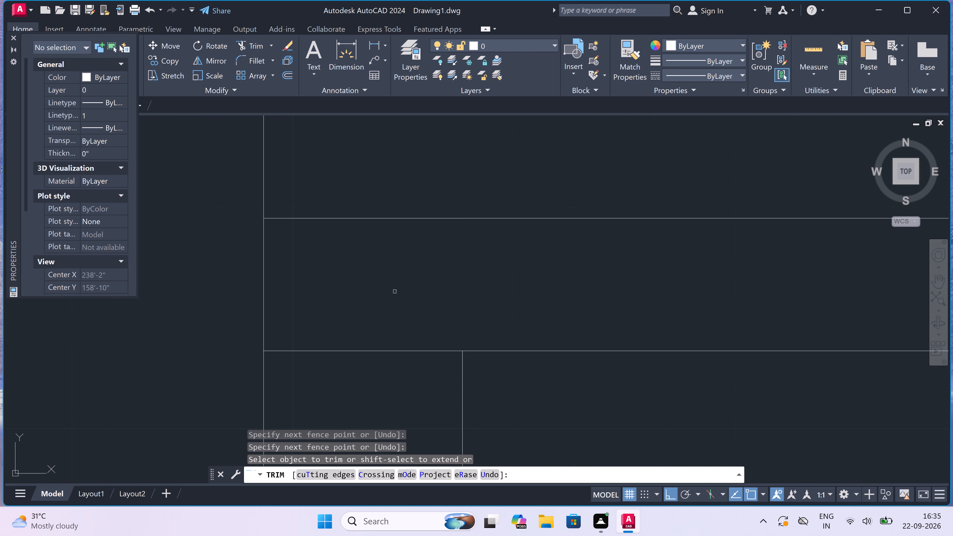
scroll(397, 289, down, 5)
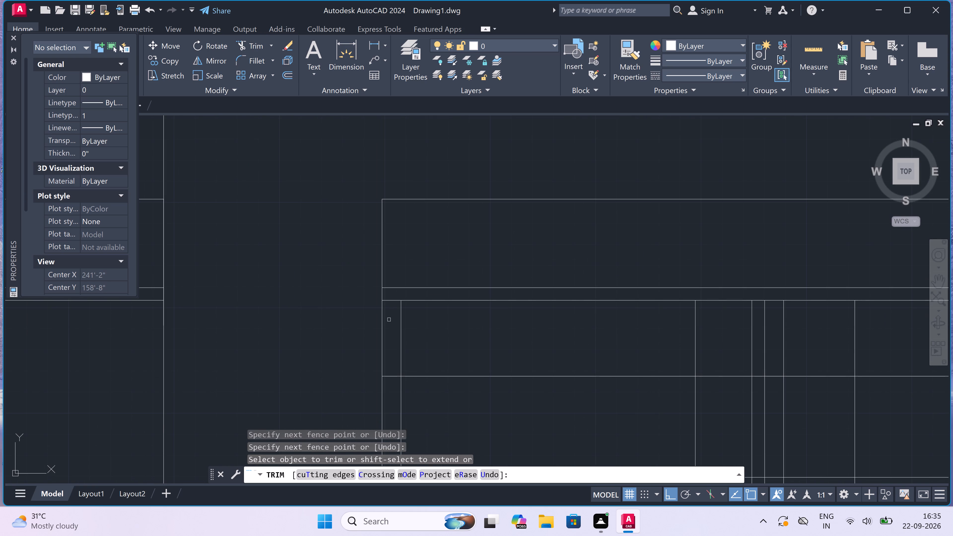
scroll(389, 320, down, 3)
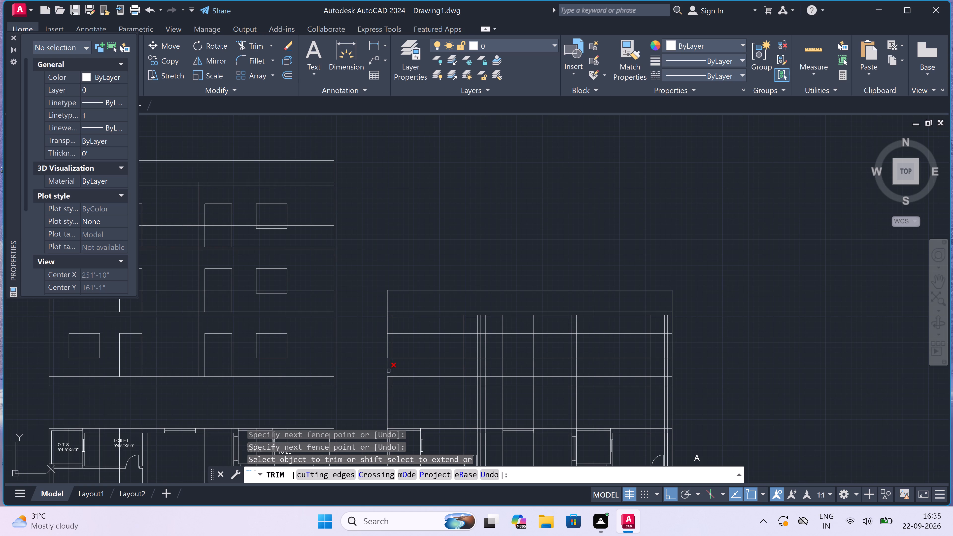
Trim the inner vertical lines out of the floor band at the base of the section storey above the east plan.
scroll(390, 372, up, 3)
scroll(390, 375, down, 2)
scroll(388, 385, up, 2)
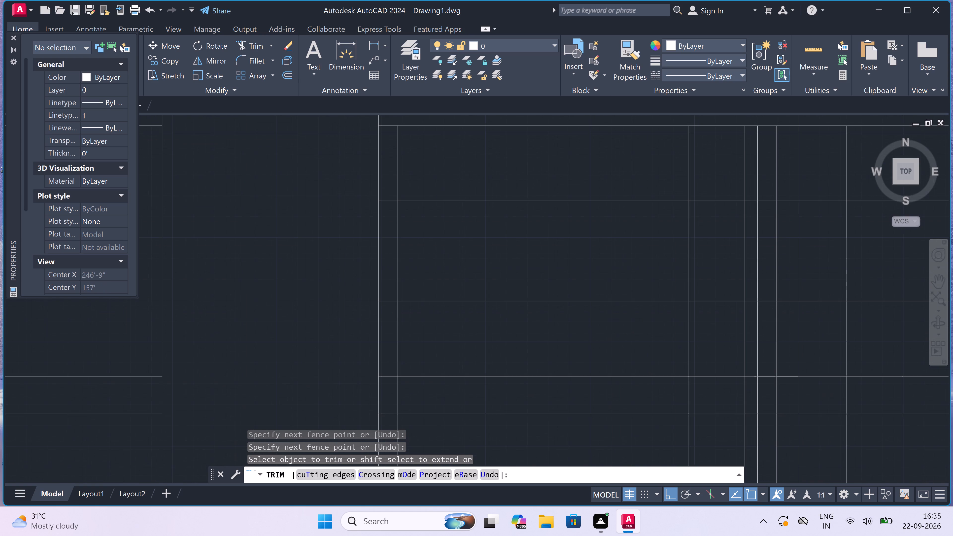
click(387, 392)
scroll(500, 388, down, 4)
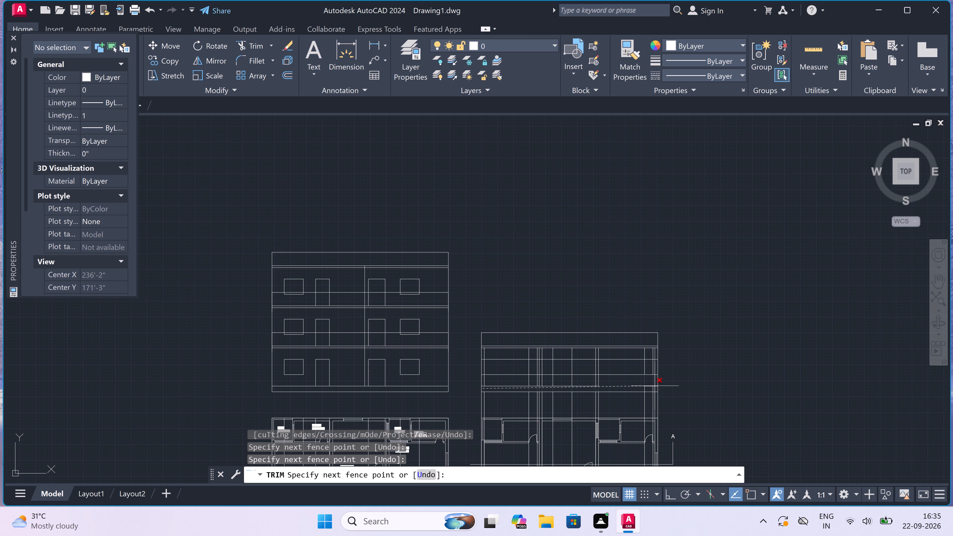
scroll(655, 386, up, 3)
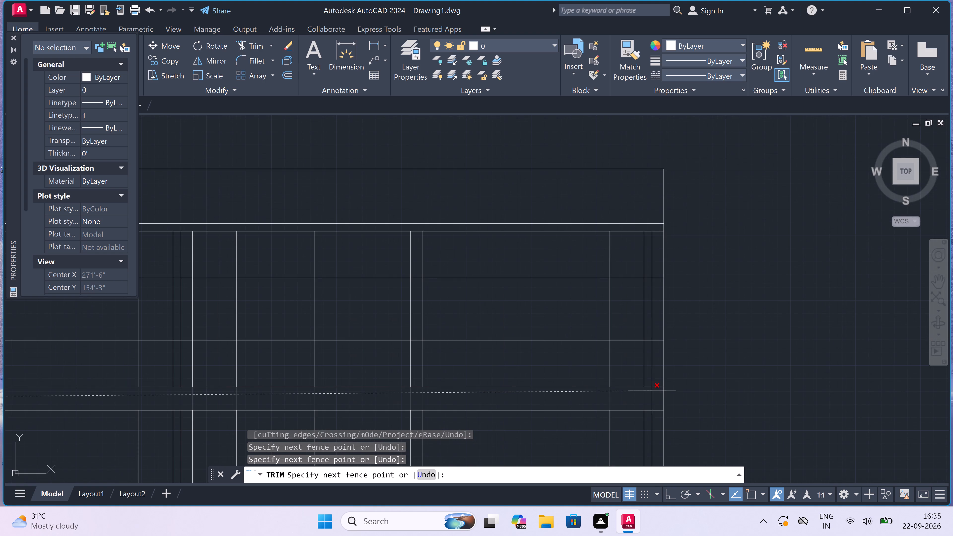
scroll(652, 396, up, 2)
click(653, 396)
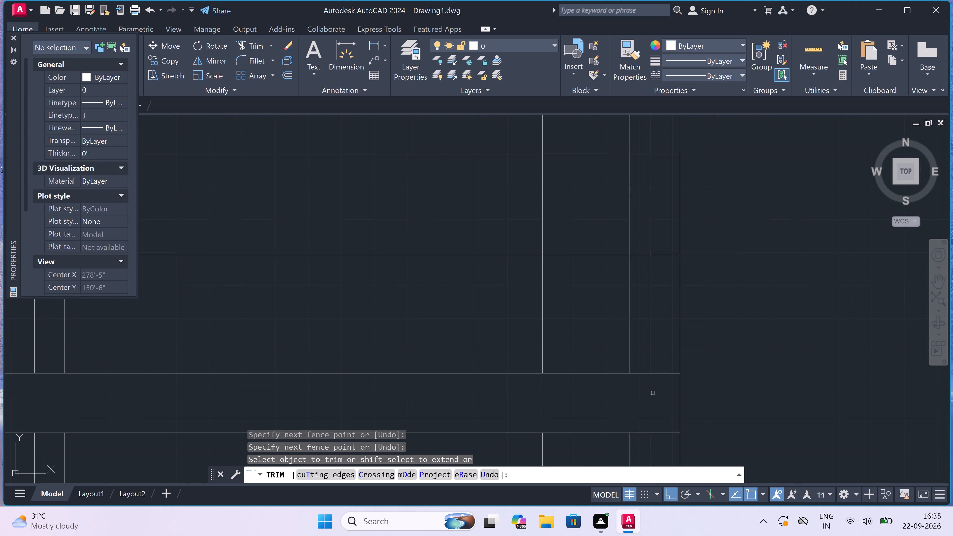
Trim the two horizontal lines out of the section's east outer wall and the narrow gap between that wall and the adjacent door jamb.
scroll(652, 392, down, 1)
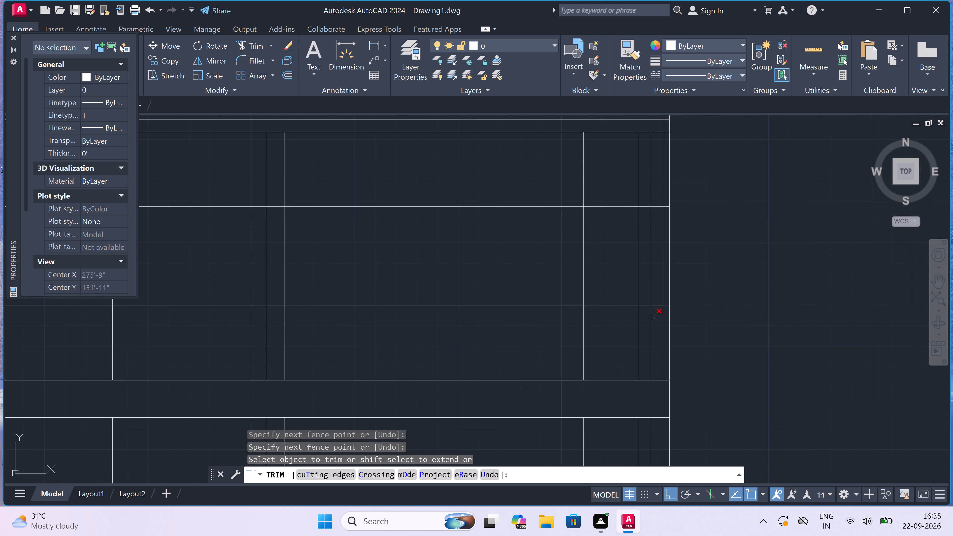
click(660, 313)
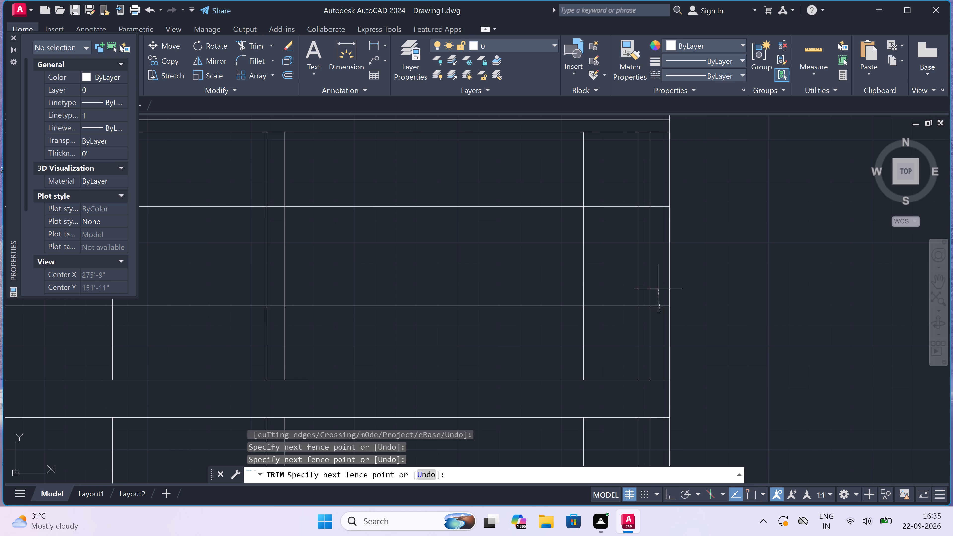
click(660, 180)
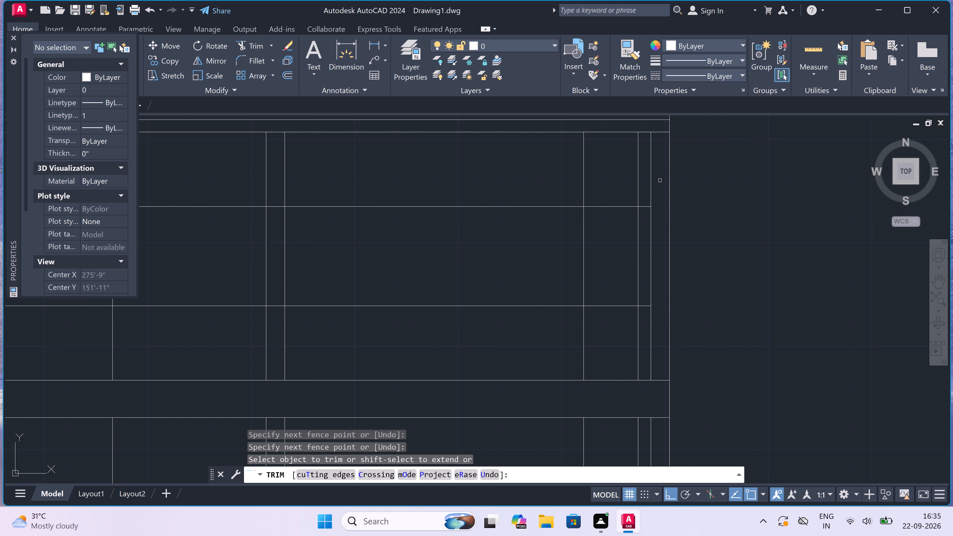
scroll(660, 180, down, 2)
scroll(660, 180, up, 1)
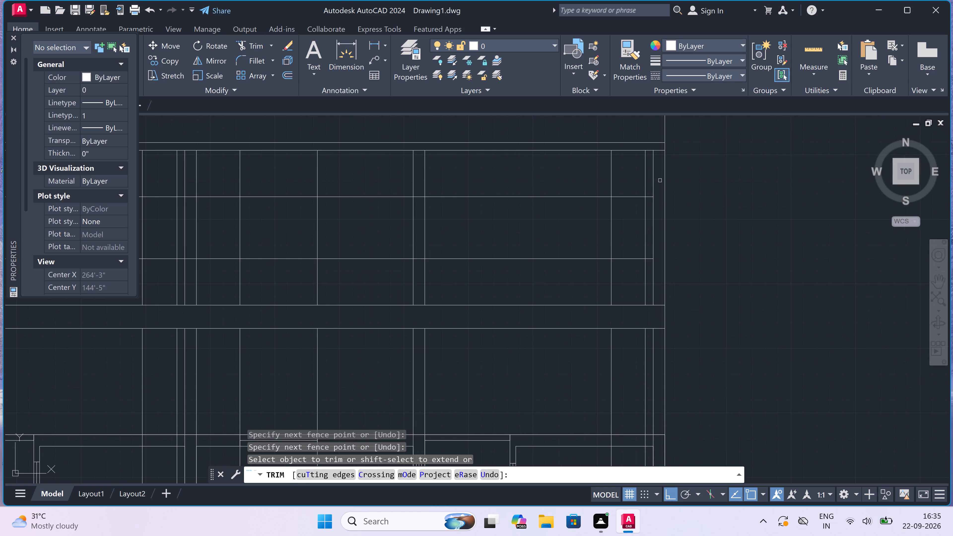
scroll(650, 180, up, 2)
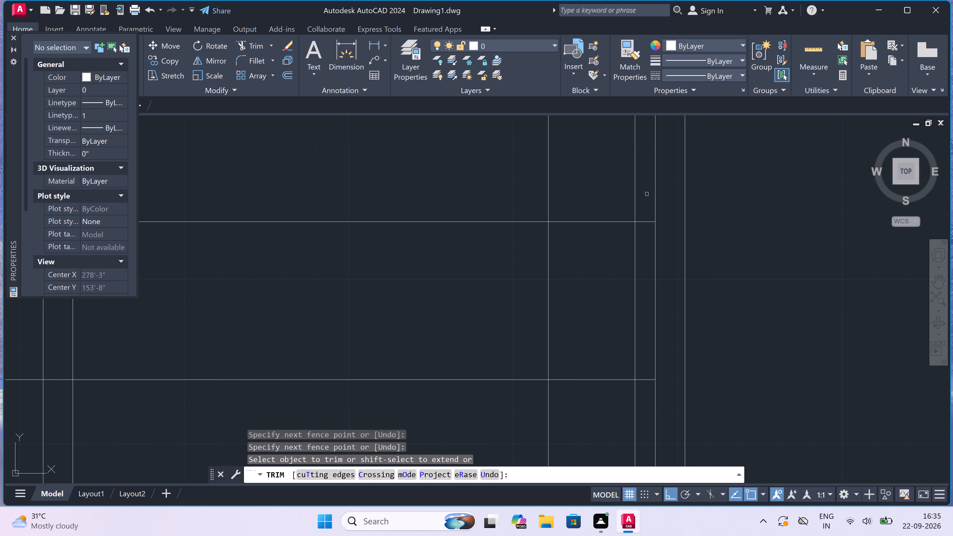
click(643, 202)
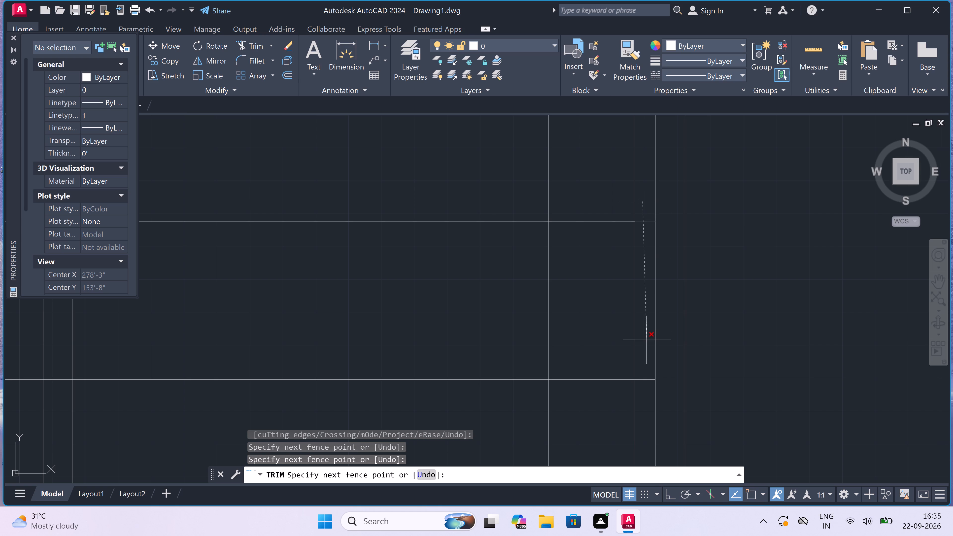
click(646, 381)
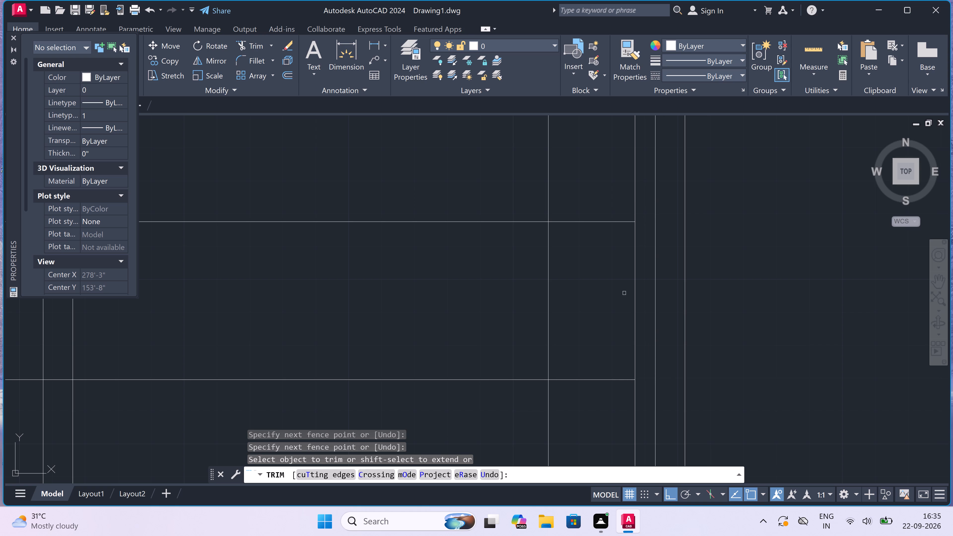
Trim the easternmost door's two jamb lines above its head and the lower horizontal line crossing the door opening.
click(636, 153)
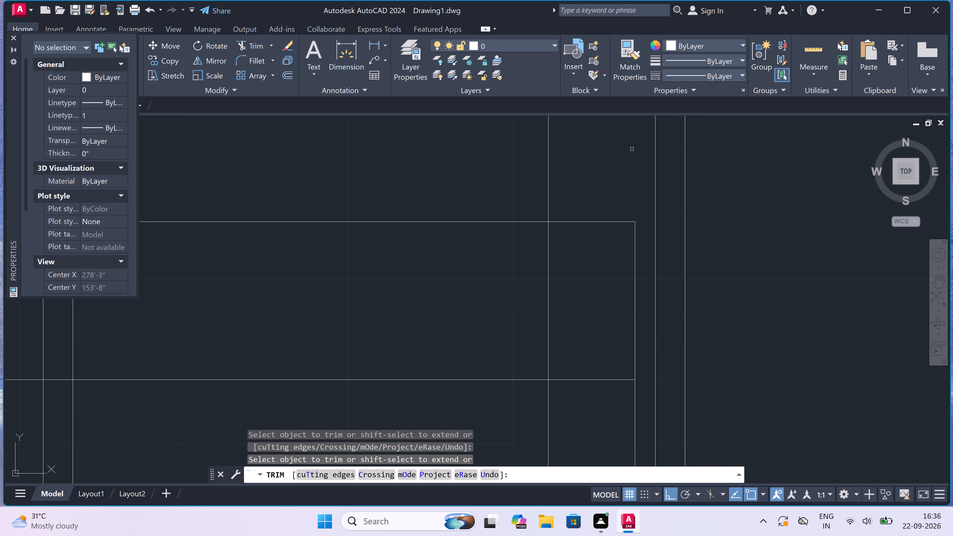
drag(595, 148, 593, 149)
click(470, 167)
scroll(508, 192, down, 2)
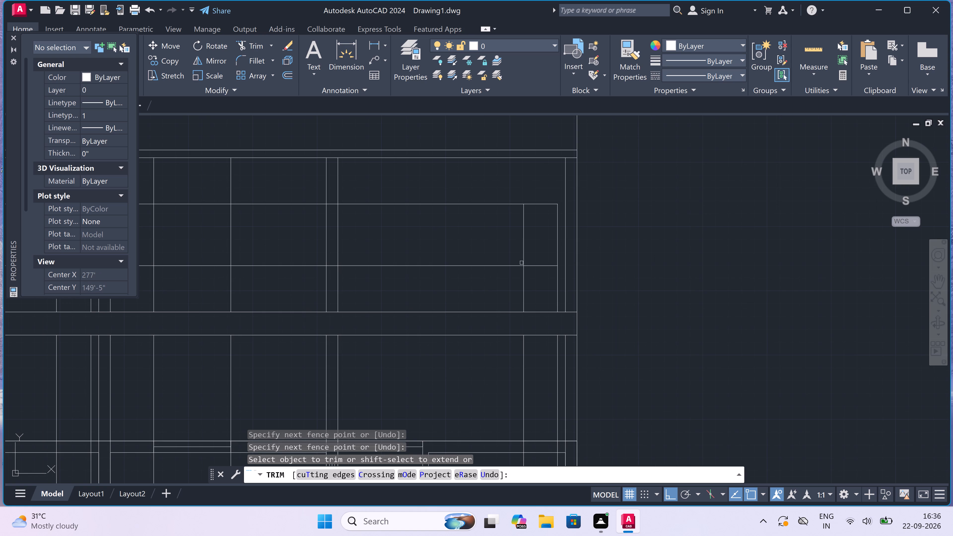
drag(534, 261, 537, 264)
click(537, 284)
scroll(534, 272, down, 3)
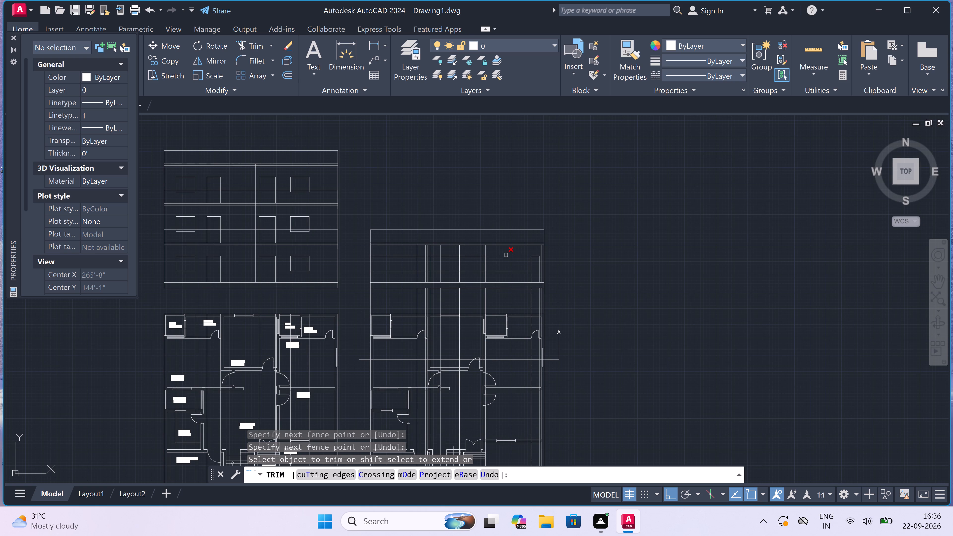
Trim the two horizontal lines out of the section's eastern room, between the easternmost door and the interior wall.
scroll(508, 260, up, 1)
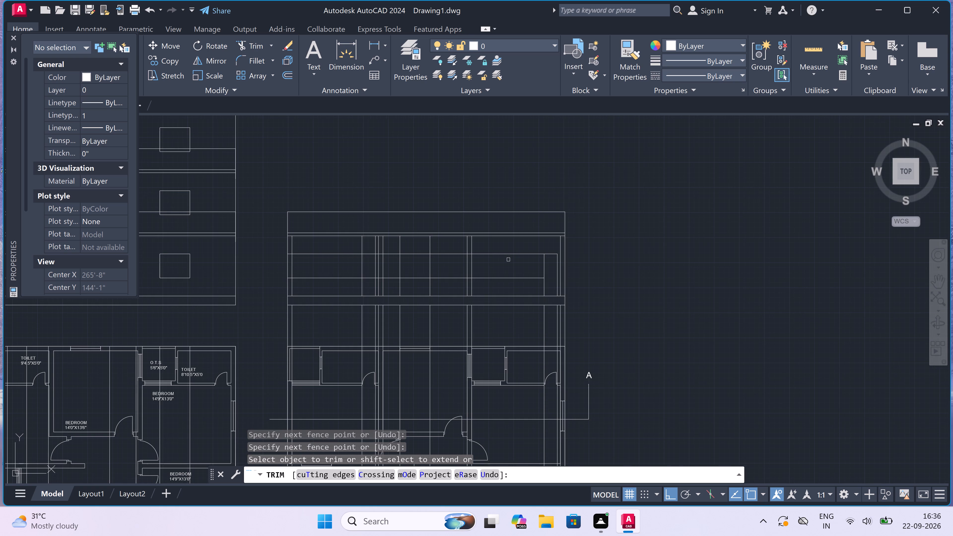
click(508, 246)
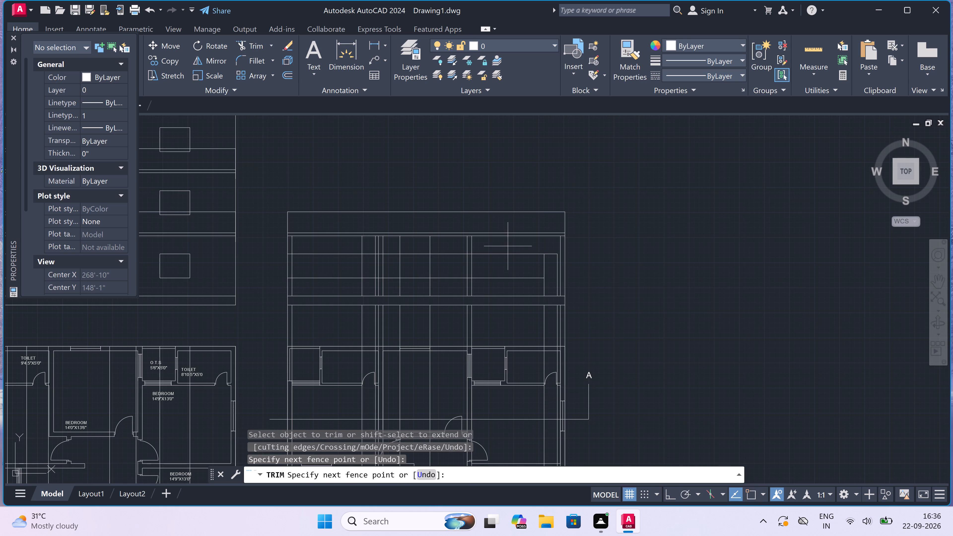
click(507, 280)
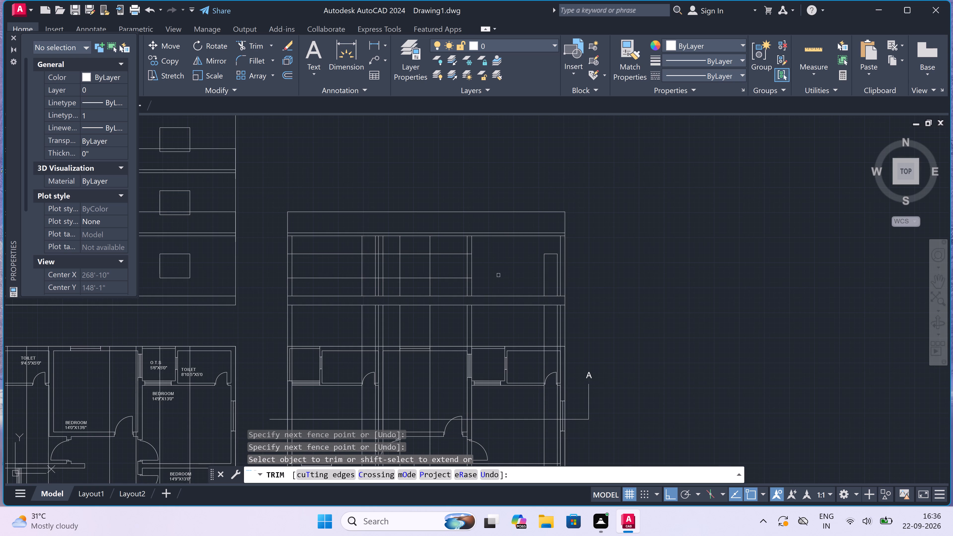
Trim the two horizontal lines out of the thickness of both interior walls in the section storey.
scroll(461, 251, up, 2)
click(479, 257)
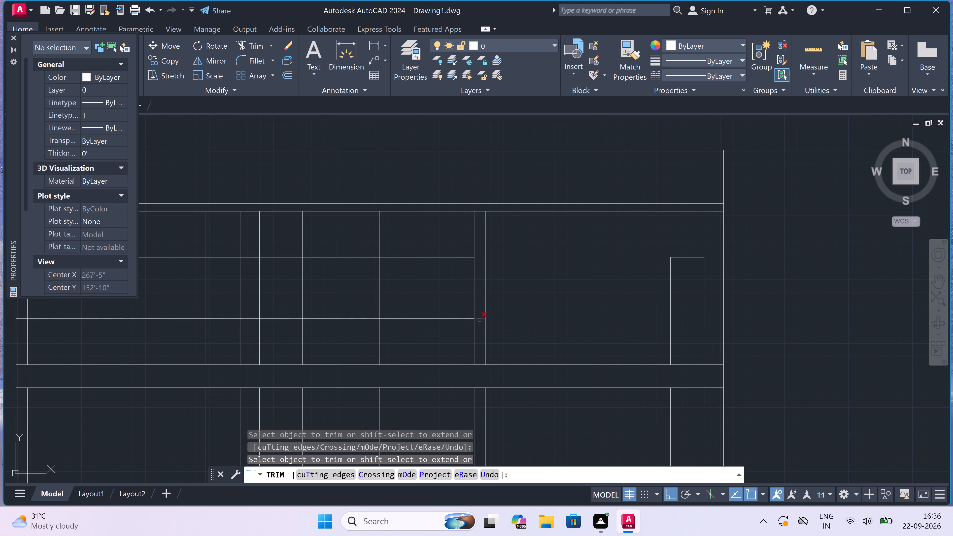
click(479, 320)
scroll(479, 319, down, 1)
scroll(445, 296, down, 1)
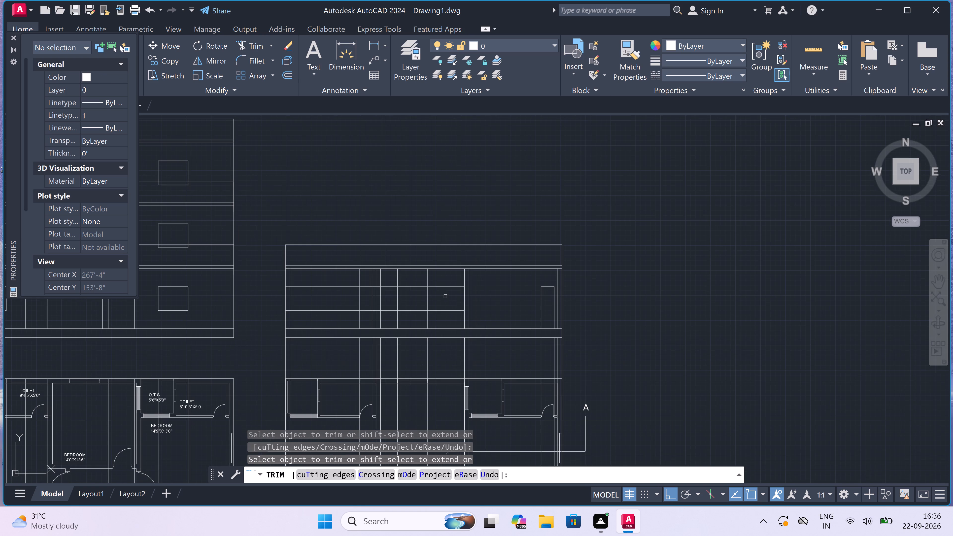
scroll(445, 296, down, 1)
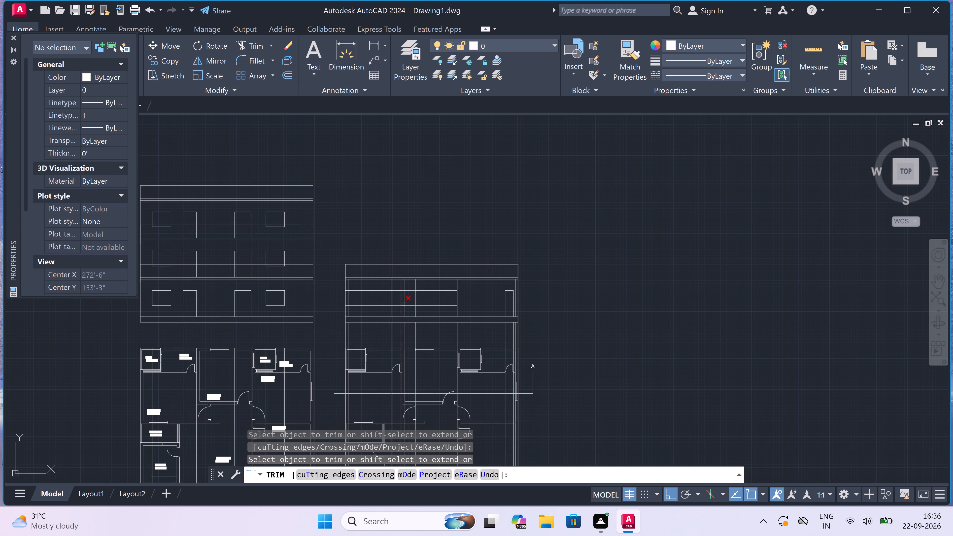
scroll(397, 291, up, 3)
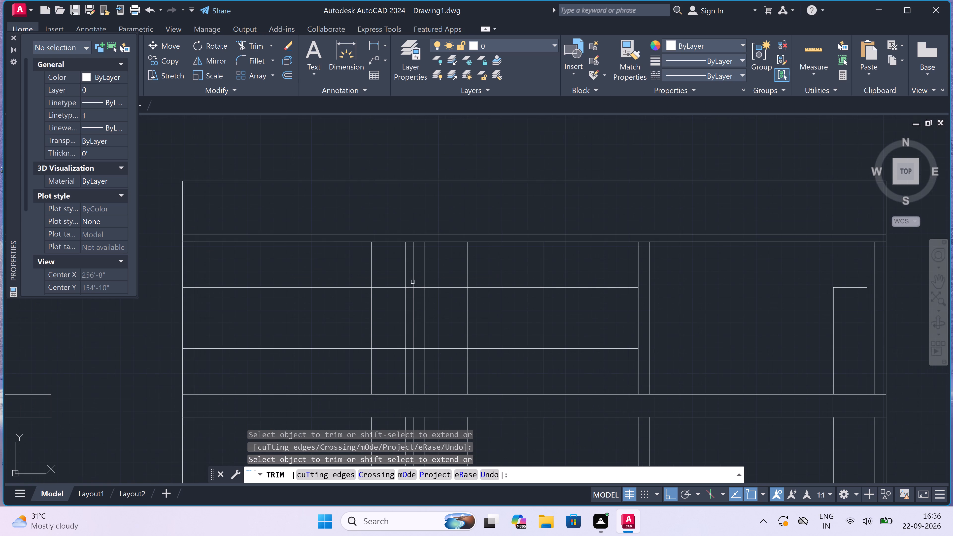
click(420, 283)
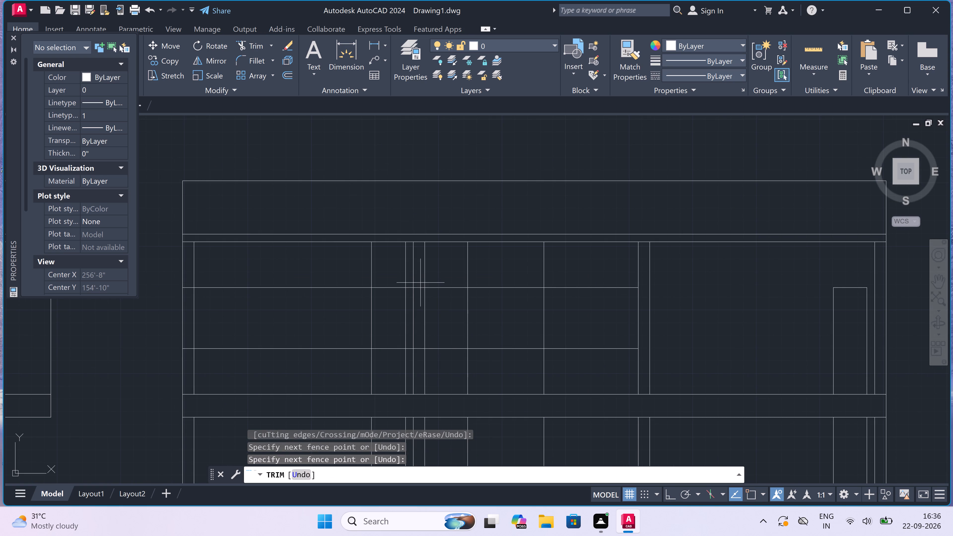
click(419, 357)
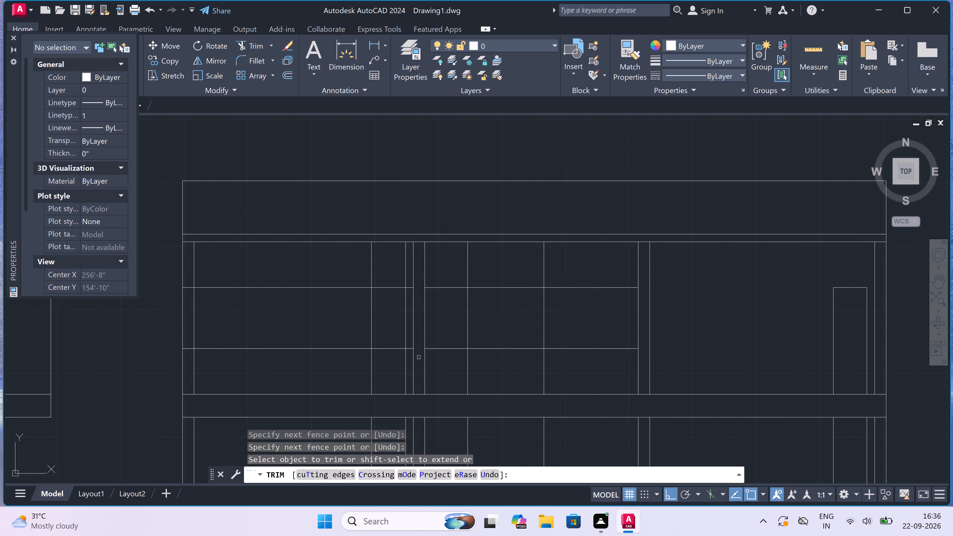
Trim the horizontals beside the section's middle door, its jamb lines above the head and the lower line crossing it, leaving the door outline.
click(442, 356)
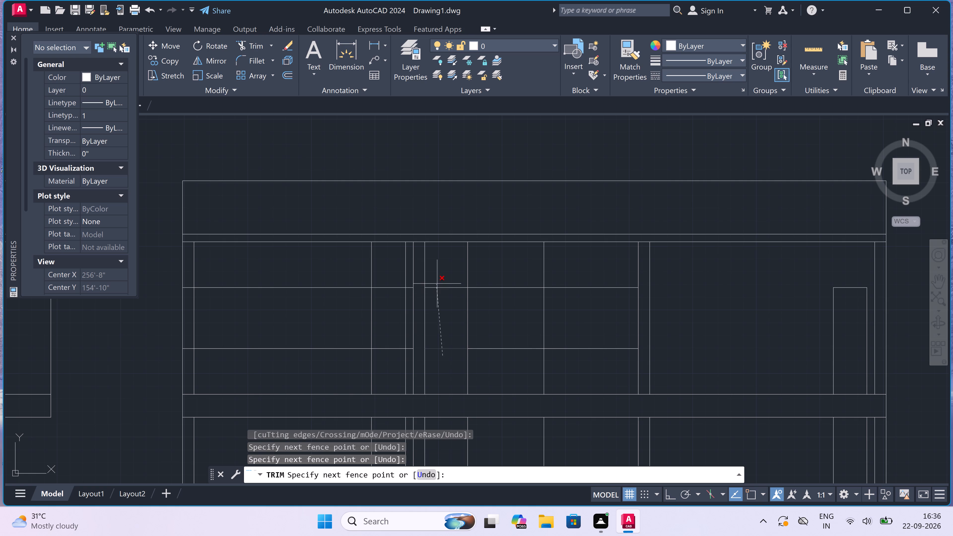
click(438, 282)
click(456, 264)
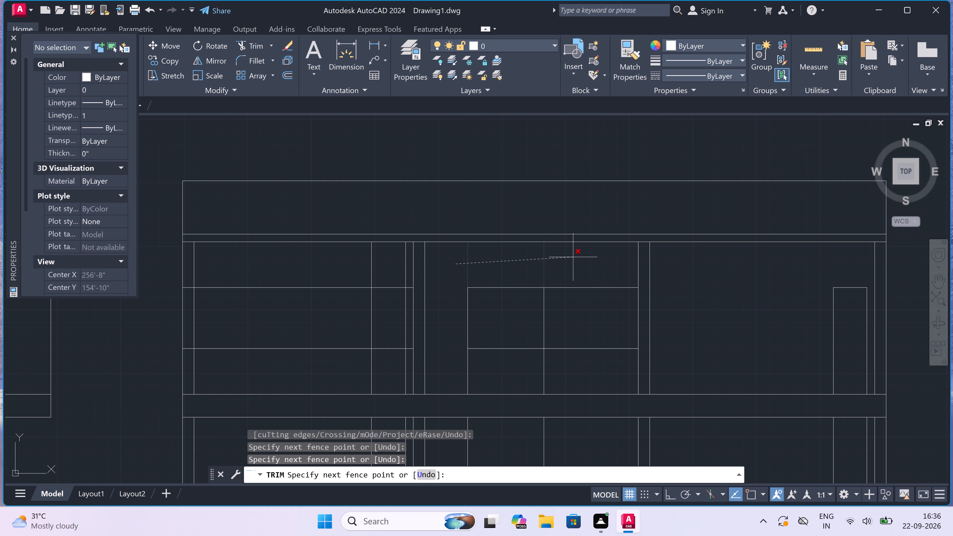
click(573, 257)
drag(574, 257, 576, 264)
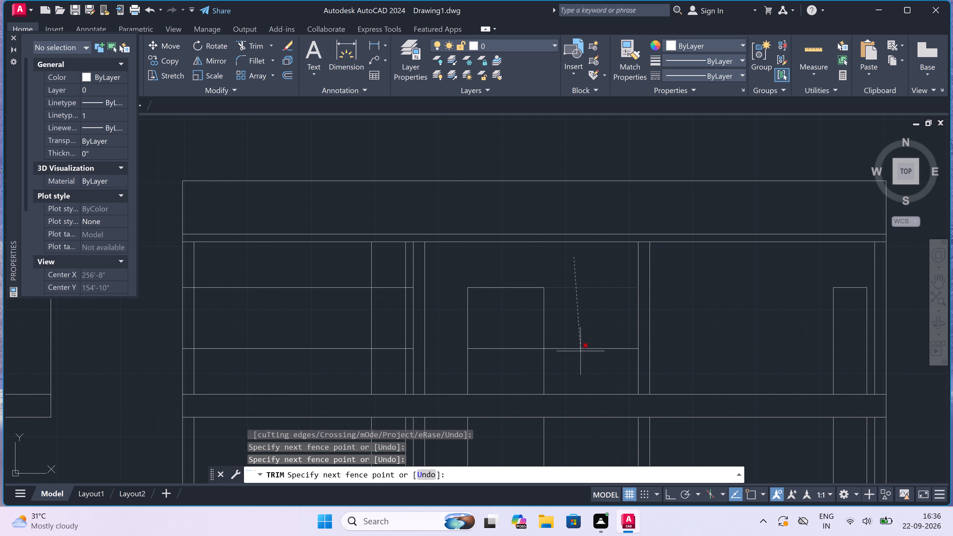
click(580, 352)
click(520, 334)
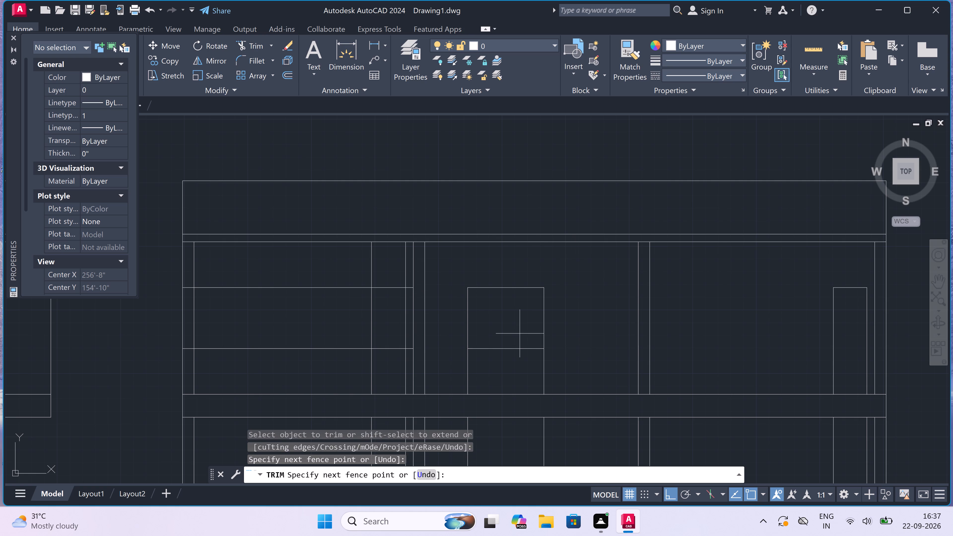
click(502, 368)
scroll(502, 368, down, 2)
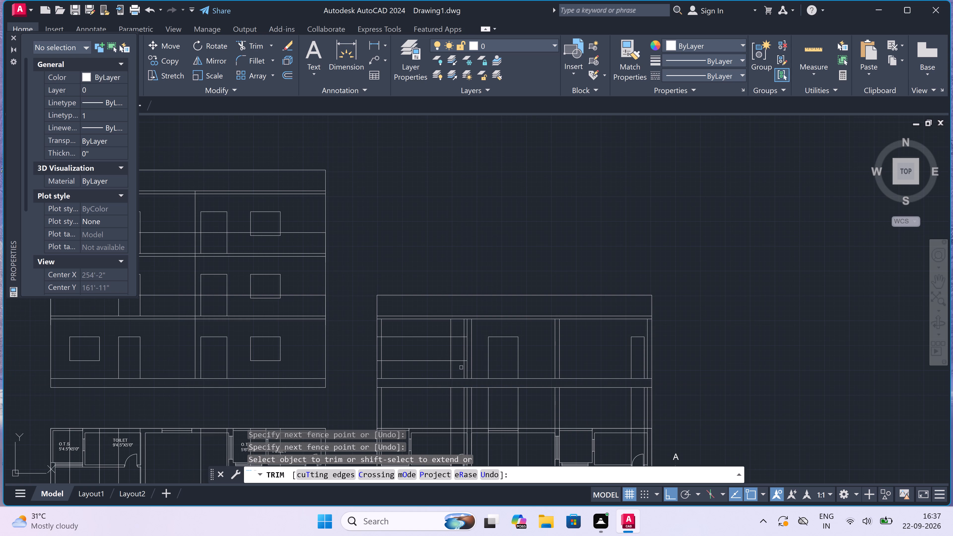
Trim the two horizontal lines out of the gap between the section's westernmost door and the interior wall beside it.
scroll(455, 365, up, 2)
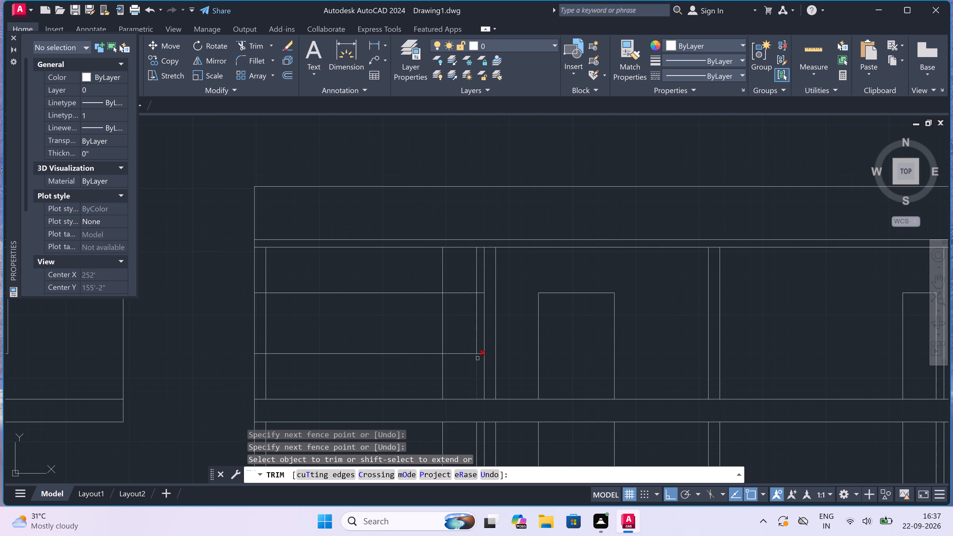
scroll(480, 353, up, 3)
click(477, 356)
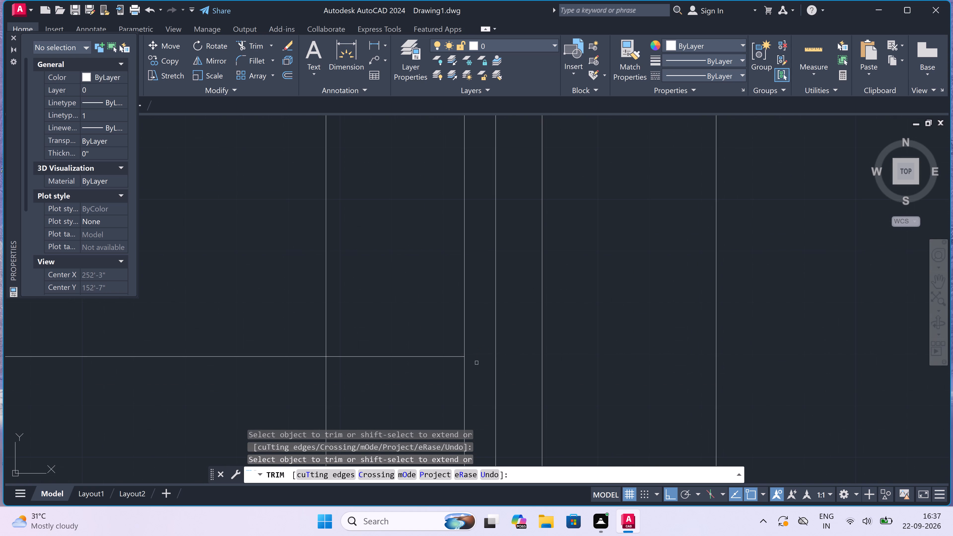
scroll(476, 364, down, 3)
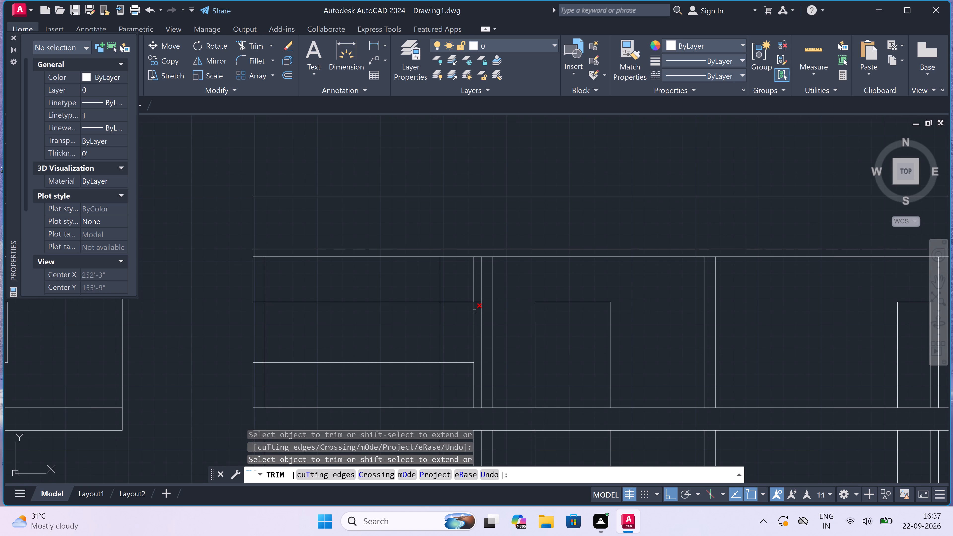
scroll(475, 308, up, 2)
click(479, 290)
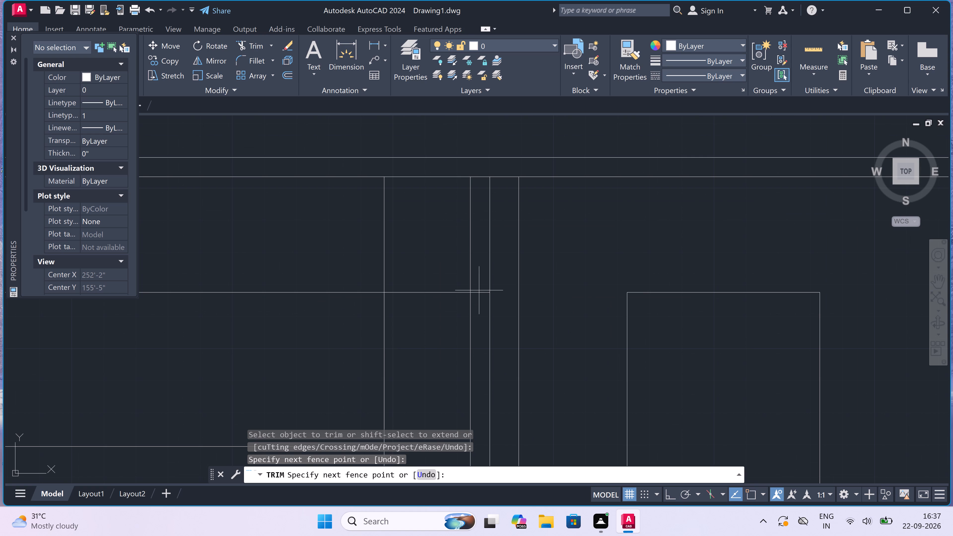
click(479, 299)
Trim the westernmost door's jambs above its head and the horizontals across the western room and door opening, leaving the door outline.
click(475, 270)
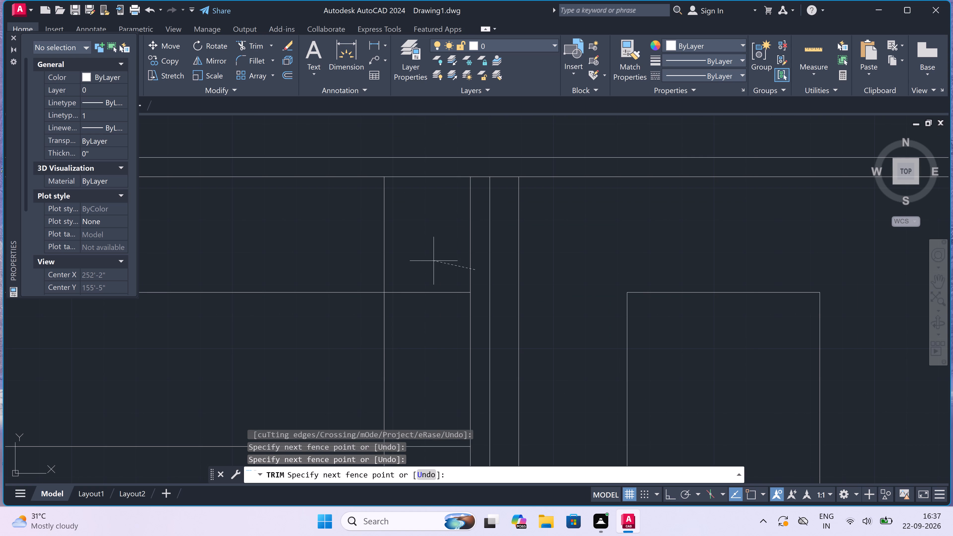
click(379, 257)
scroll(379, 257, down, 3)
click(364, 261)
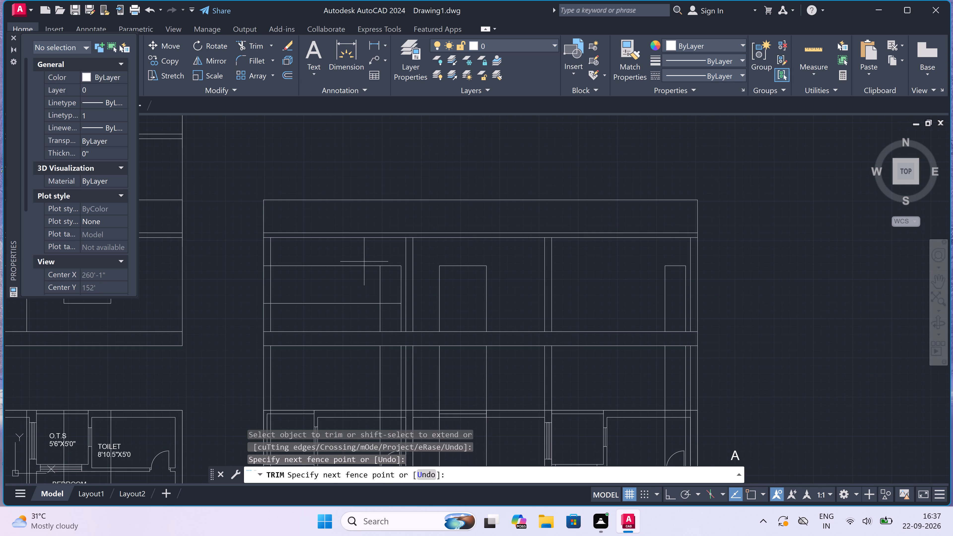
click(355, 323)
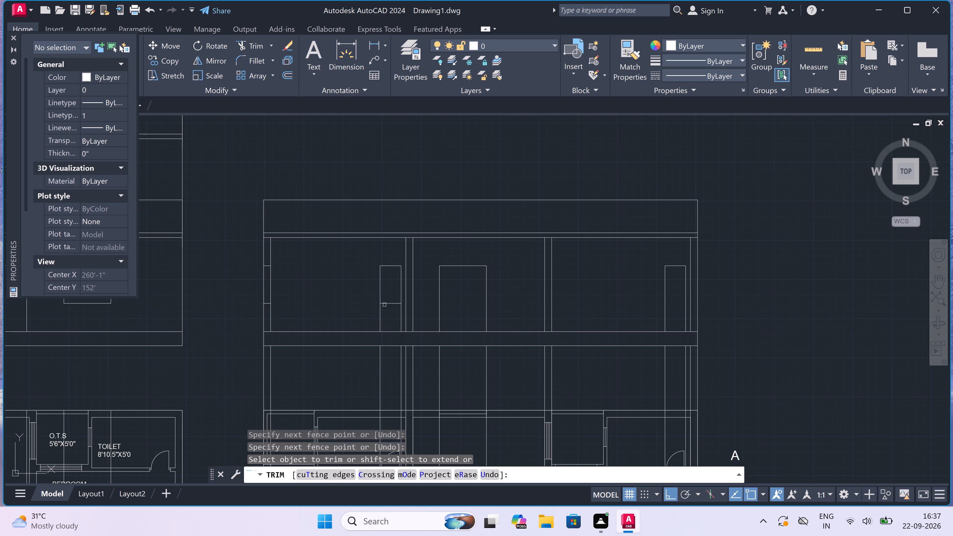
click(388, 303)
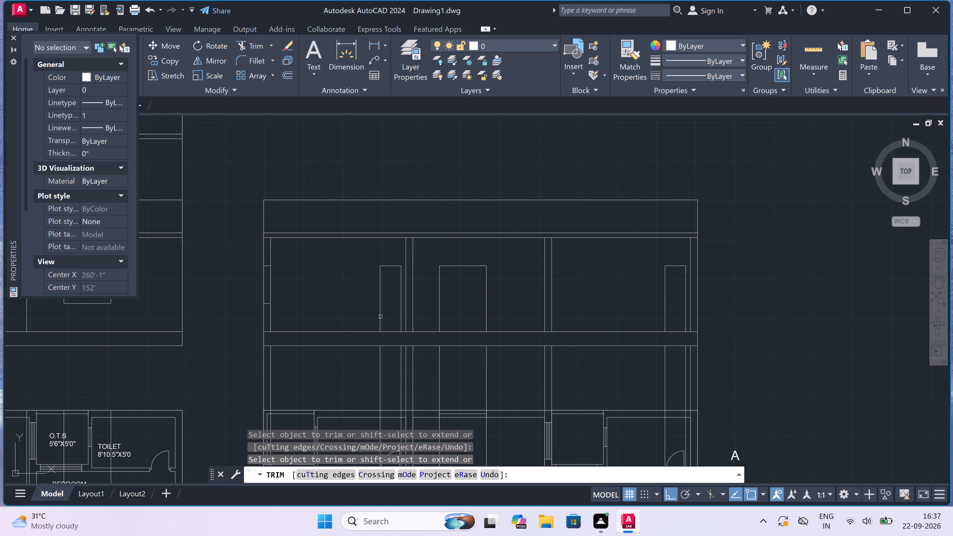
Trim the two short horizontal lines out of the thickness of the section's west exterior wall.
scroll(384, 296, down, 1)
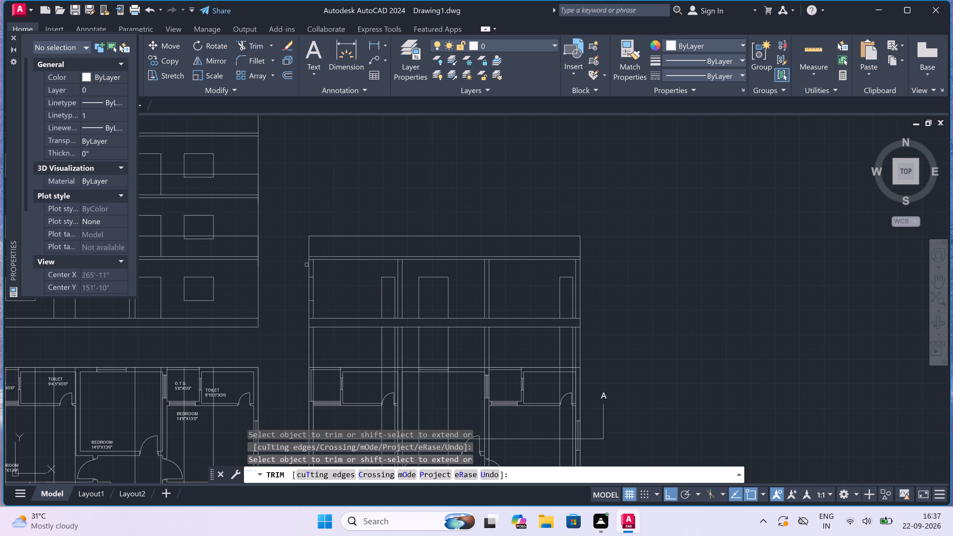
scroll(303, 294, up, 2)
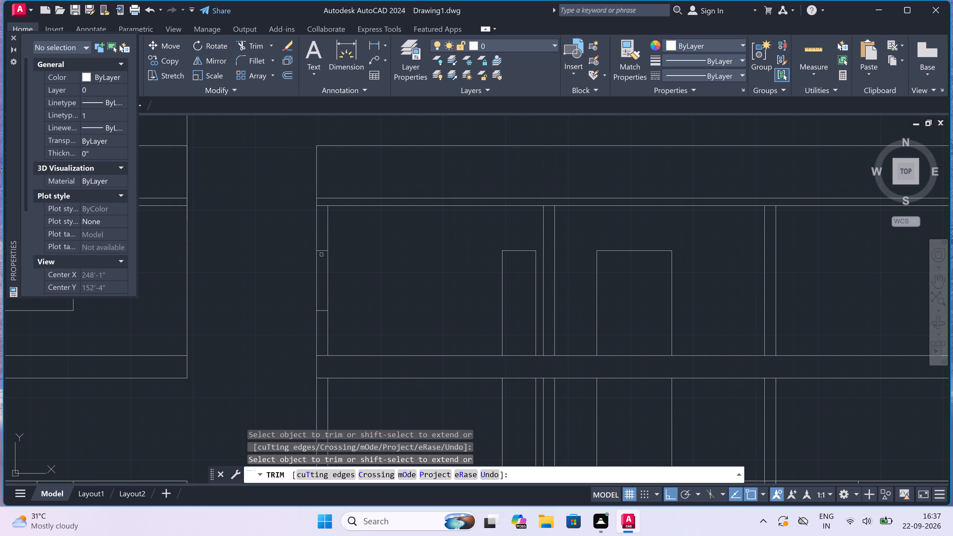
click(322, 251)
click(320, 311)
Trim the vertical projection lines running between the section's base and the plan beneath it.
scroll(320, 311, down, 3)
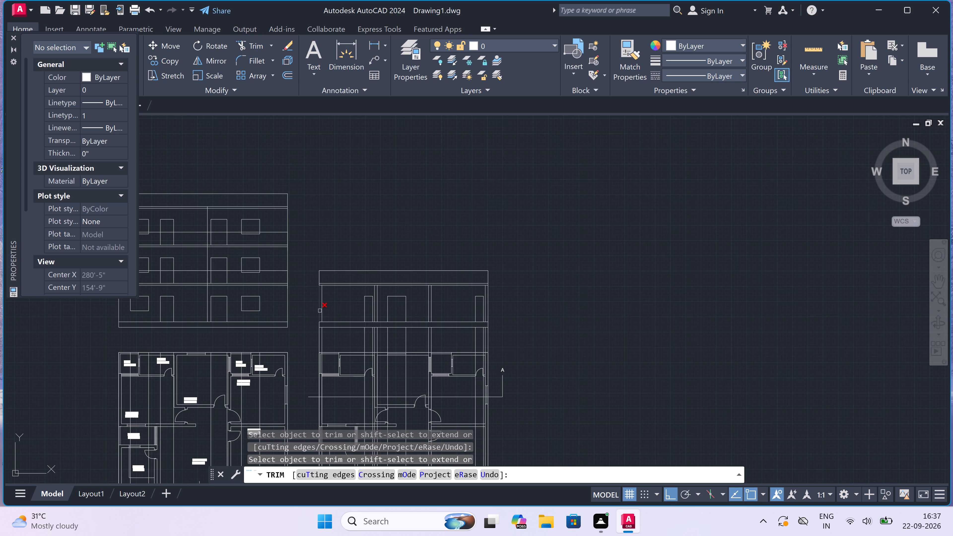
click(312, 331)
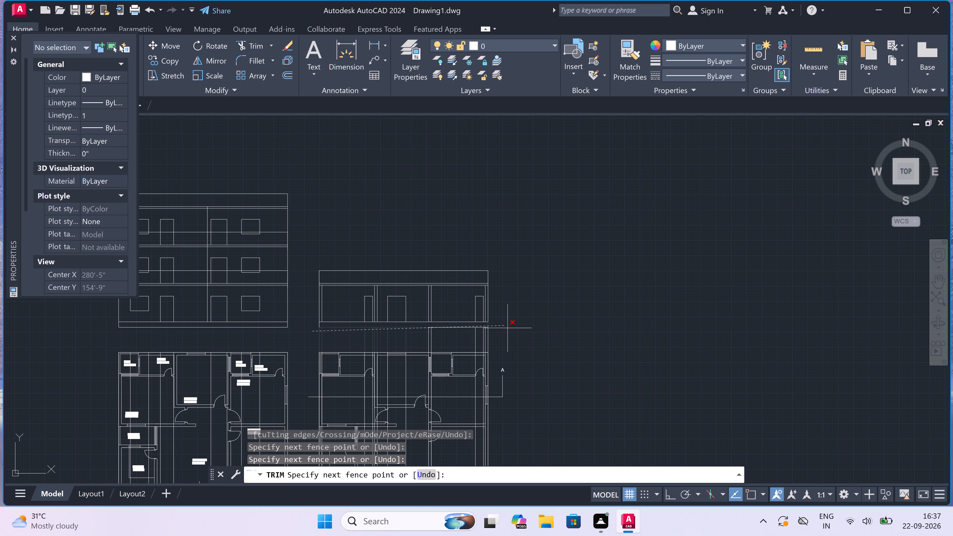
click(517, 334)
scroll(503, 309, down, 4)
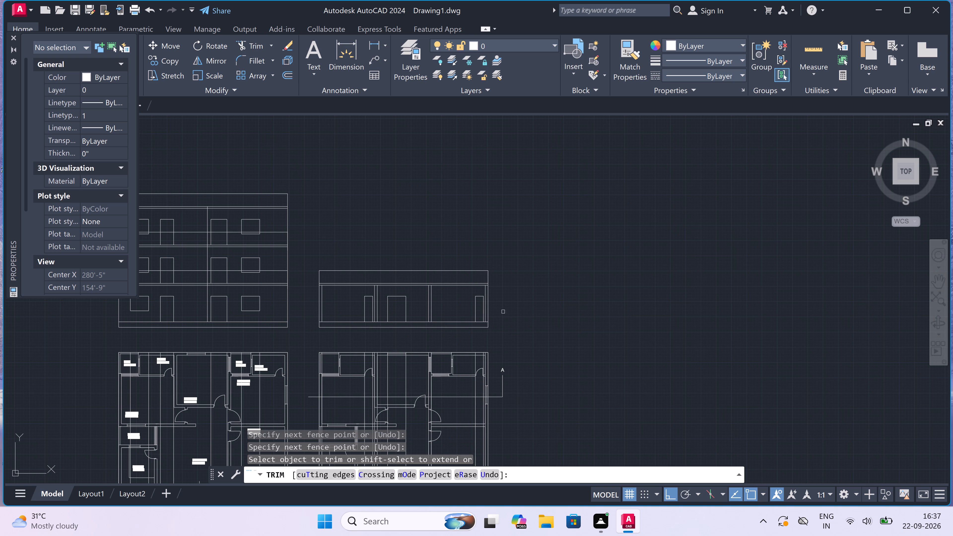
key(Escape)
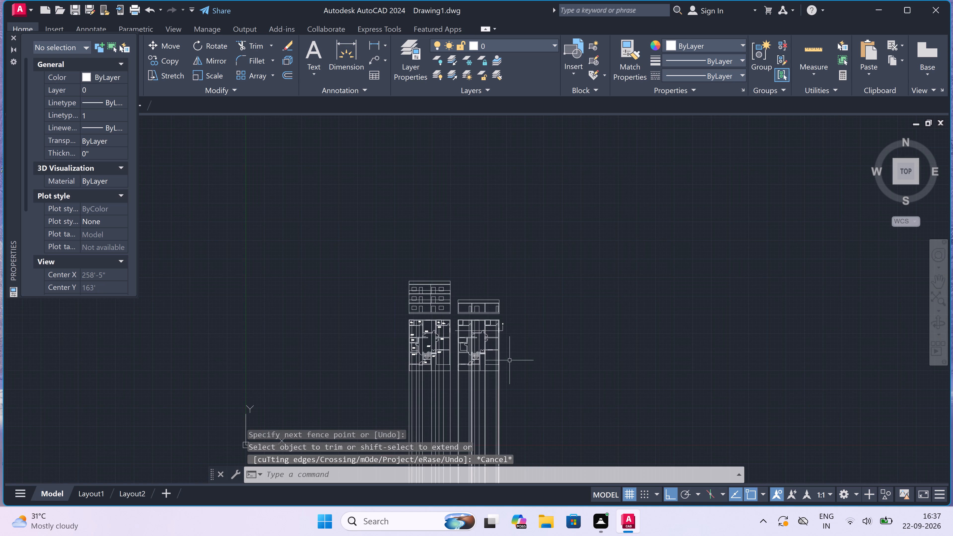
Erase all the leftover vertical construction lines extending below the two floor plans.
scroll(509, 359, down, 3)
scroll(509, 372, up, 4)
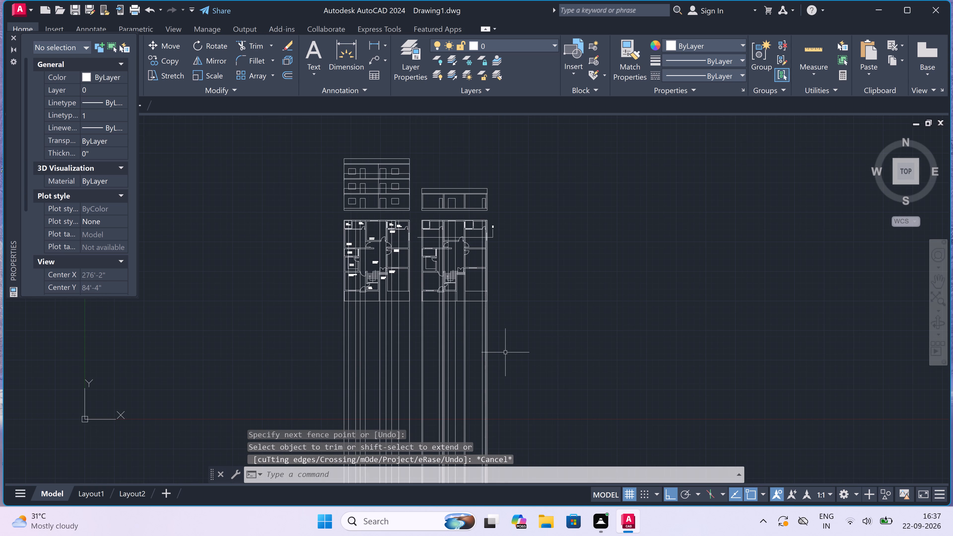
drag(507, 344, 502, 349)
click(288, 376)
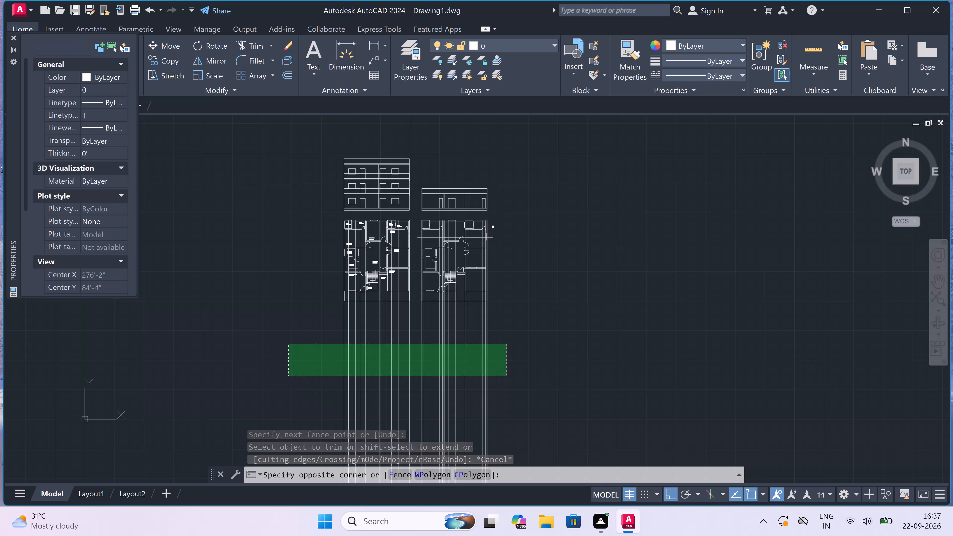
key(Delete)
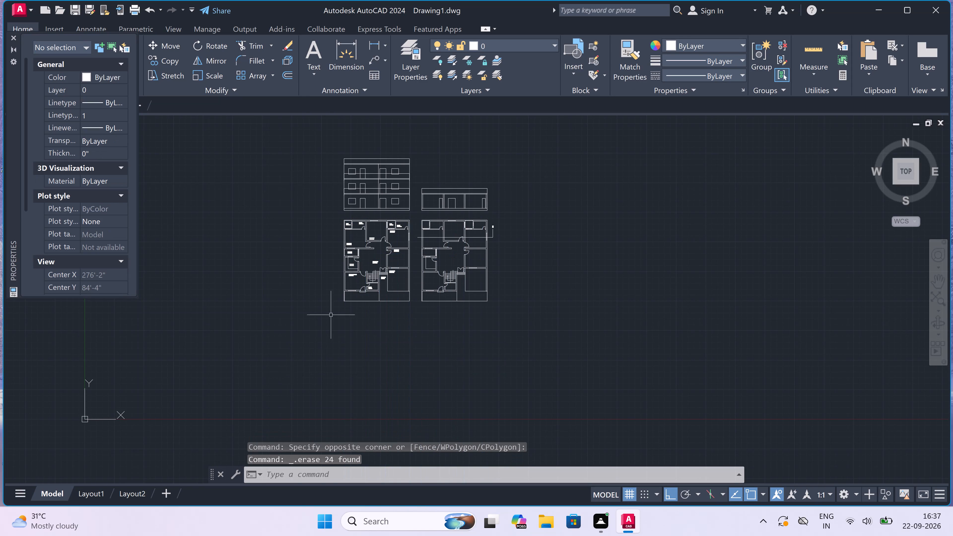
Copy the section storey, including its walls, doors, roof slab and parapet, upward twice onto successive slab tops to form three storeys.
scroll(340, 291, down, 2)
scroll(363, 251, up, 4)
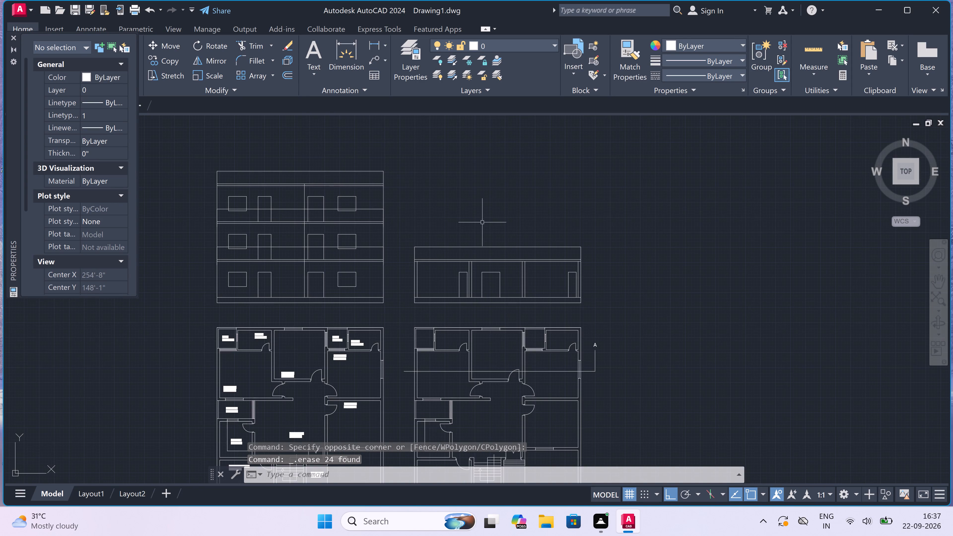
scroll(484, 222, up, 1)
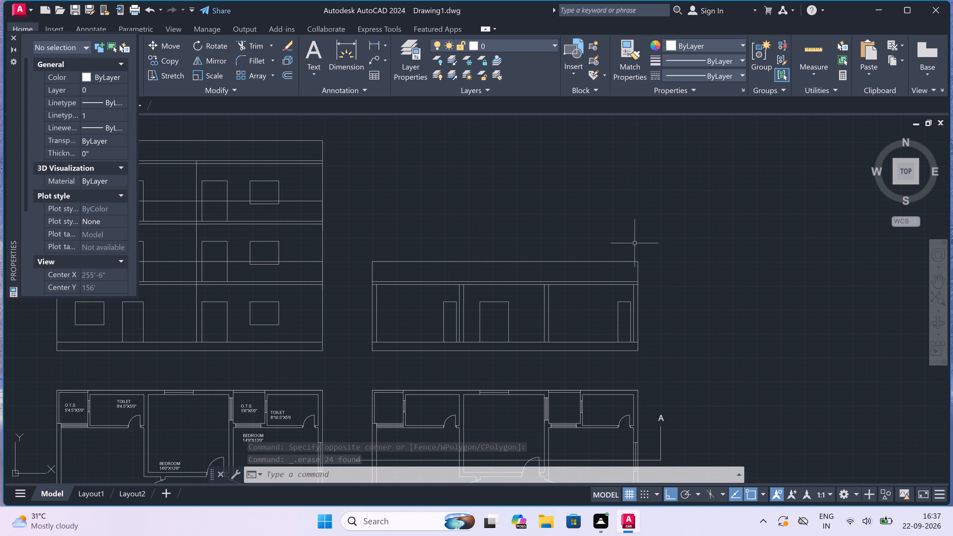
click(656, 244)
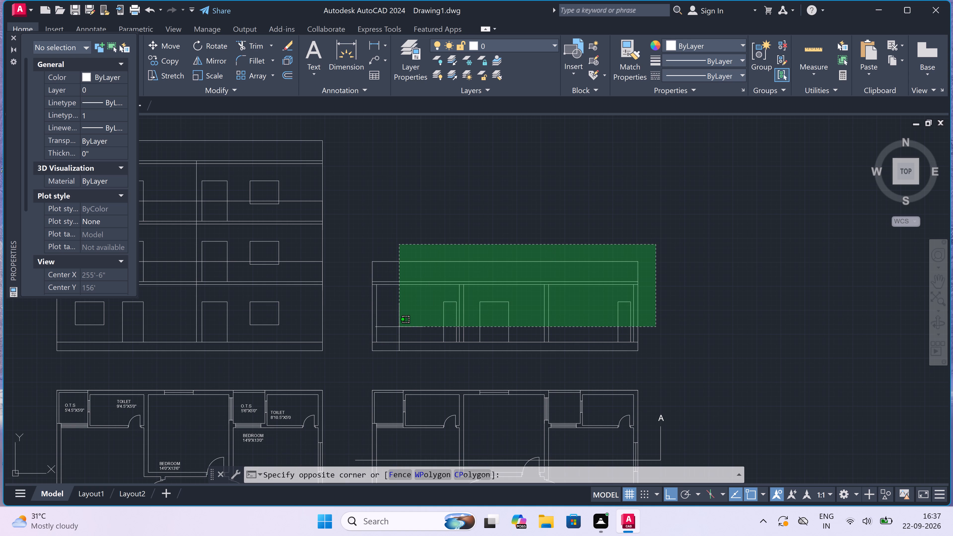
click(353, 339)
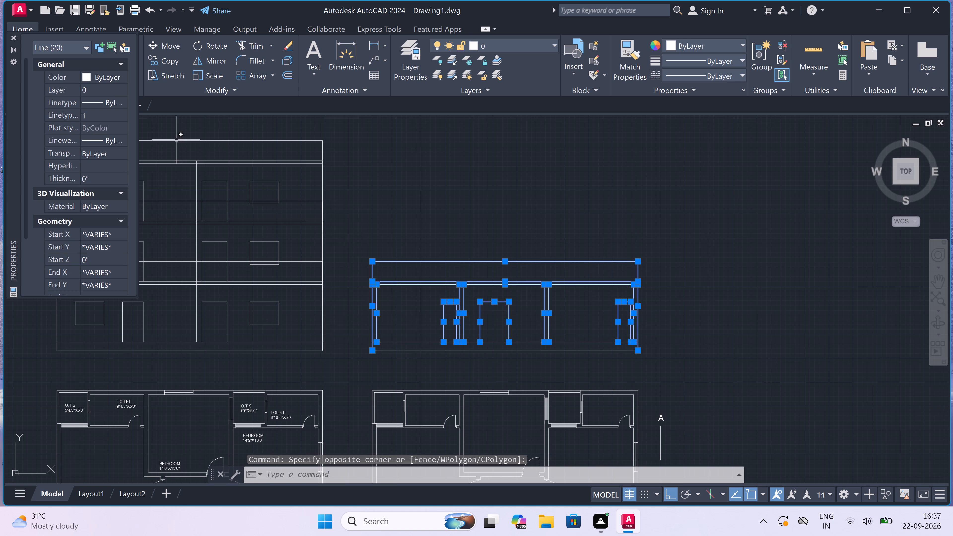
click(166, 63)
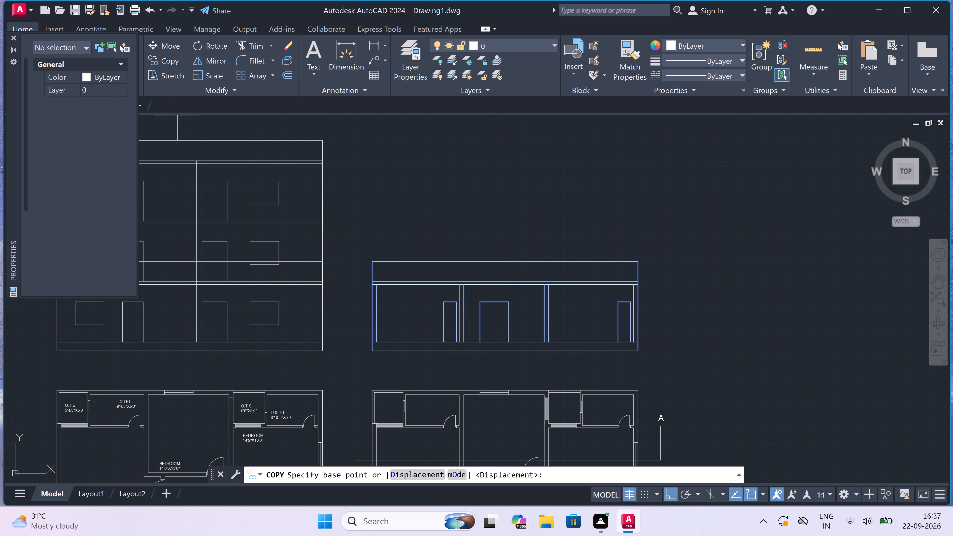
click(372, 339)
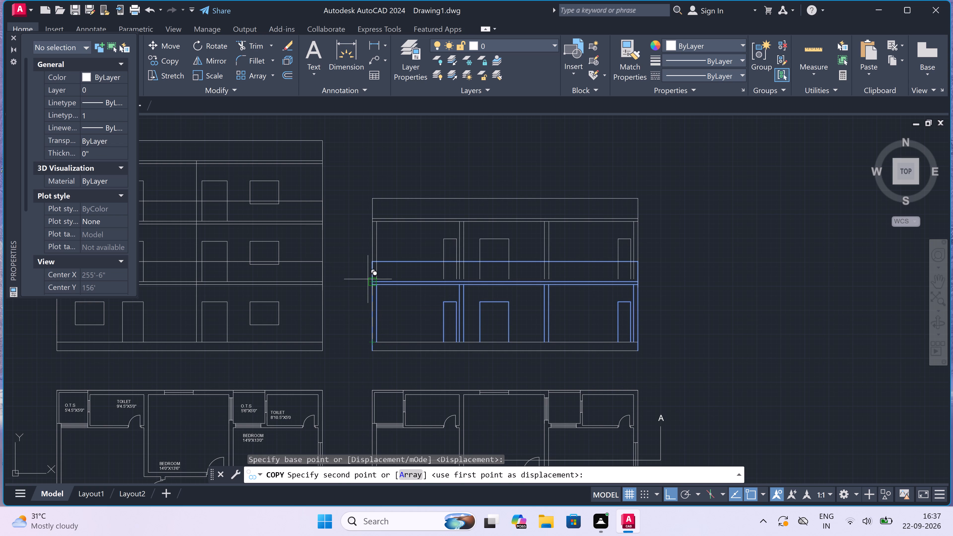
scroll(369, 278, up, 4)
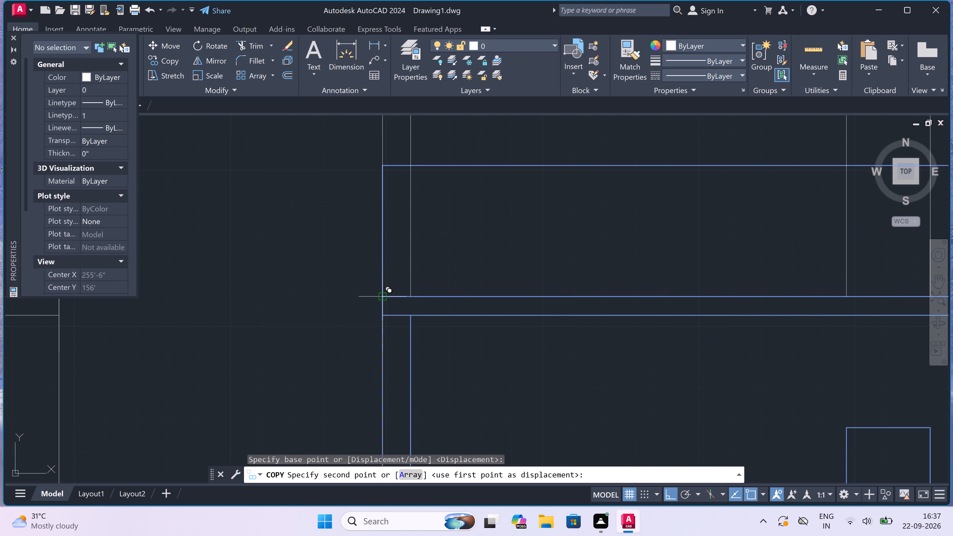
click(379, 295)
scroll(379, 295, down, 5)
scroll(378, 263, up, 4)
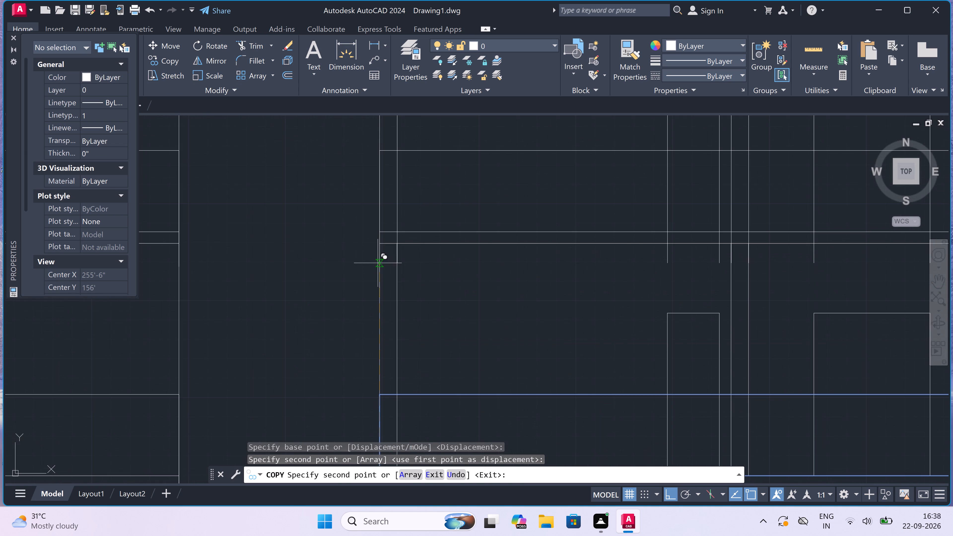
click(377, 233)
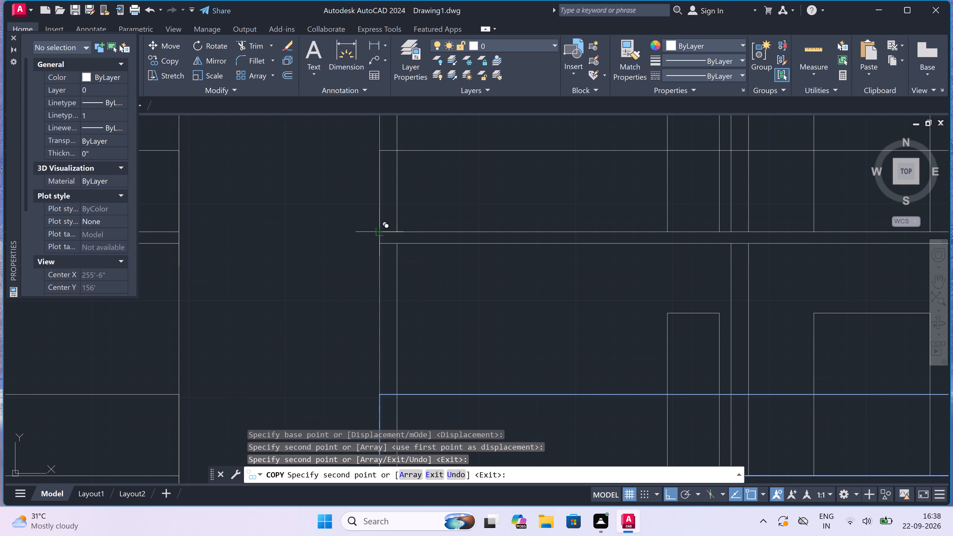
key(Escape)
Erase the two leftover parapet-top lines crossing the section's middle and top storeys.
scroll(377, 233, down, 3)
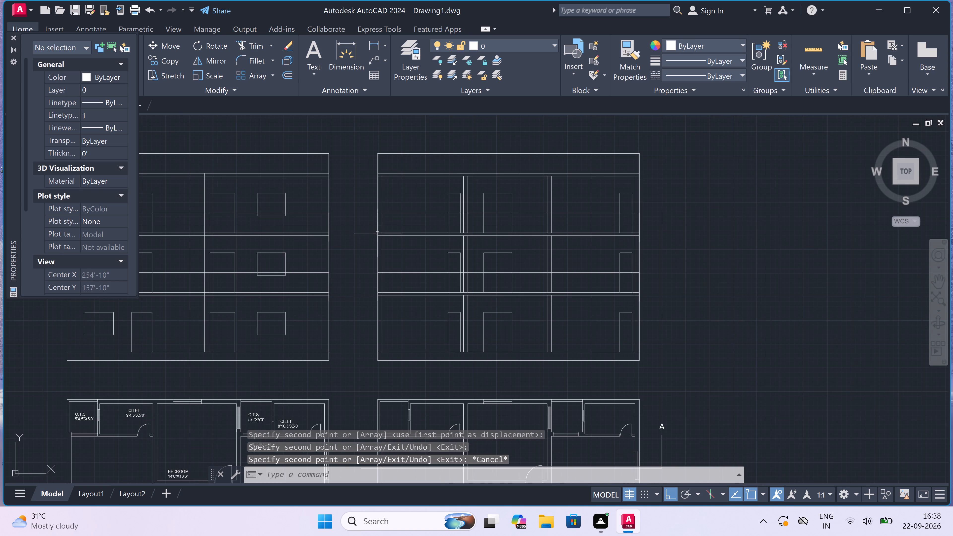
click(404, 212)
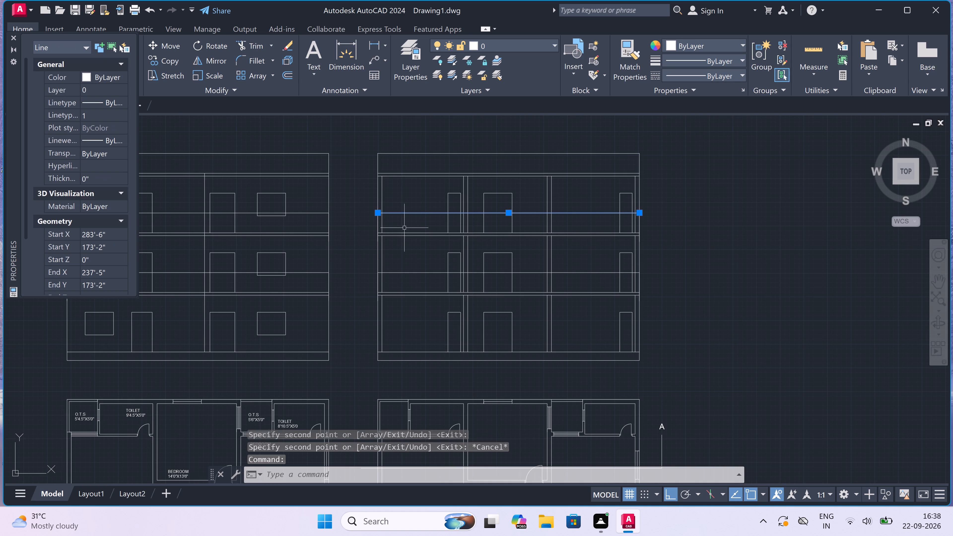
click(405, 273)
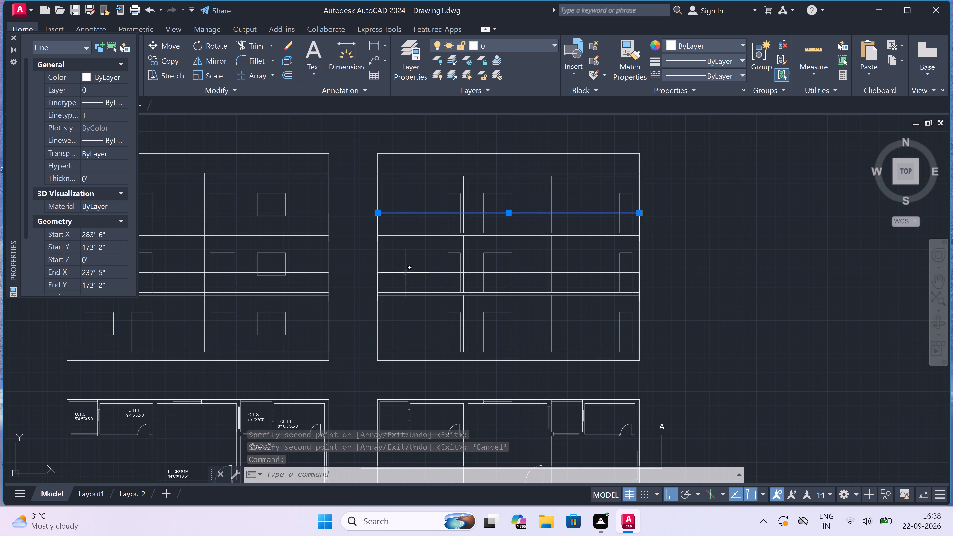
key(Delete)
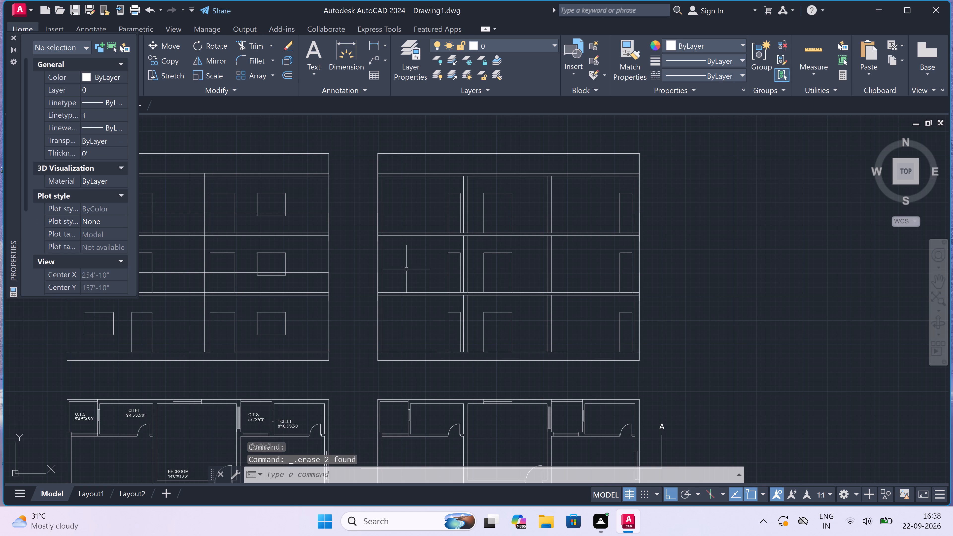
Draw a line from the elevation's lower-left base corner 3' outward and vertically up past the parapet top.
scroll(406, 269, down, 3)
scroll(421, 278, up, 3)
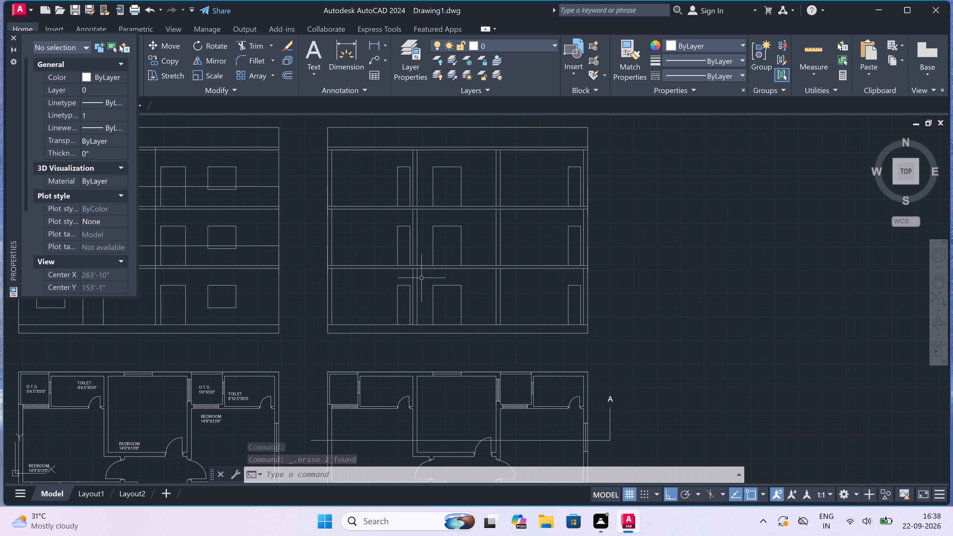
scroll(421, 278, down, 3)
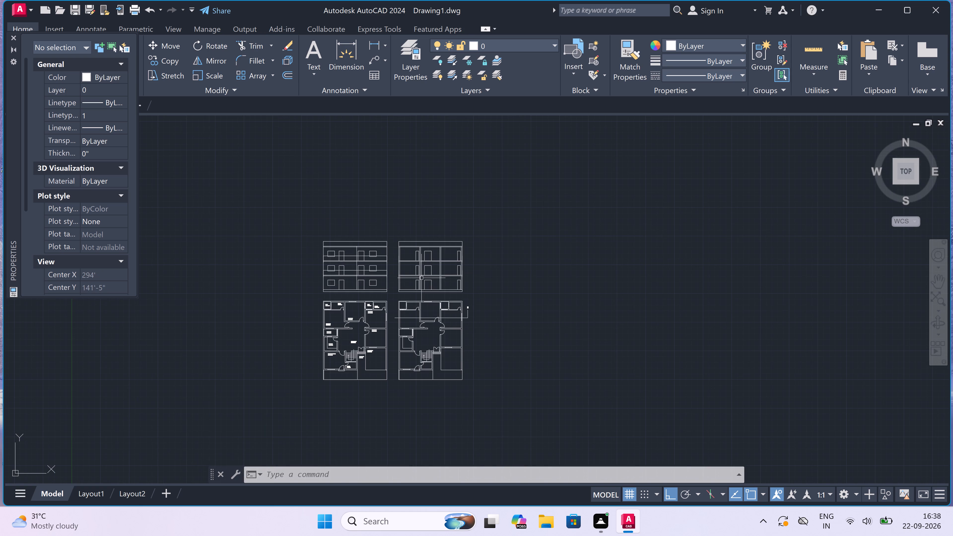
scroll(335, 293, up, 2)
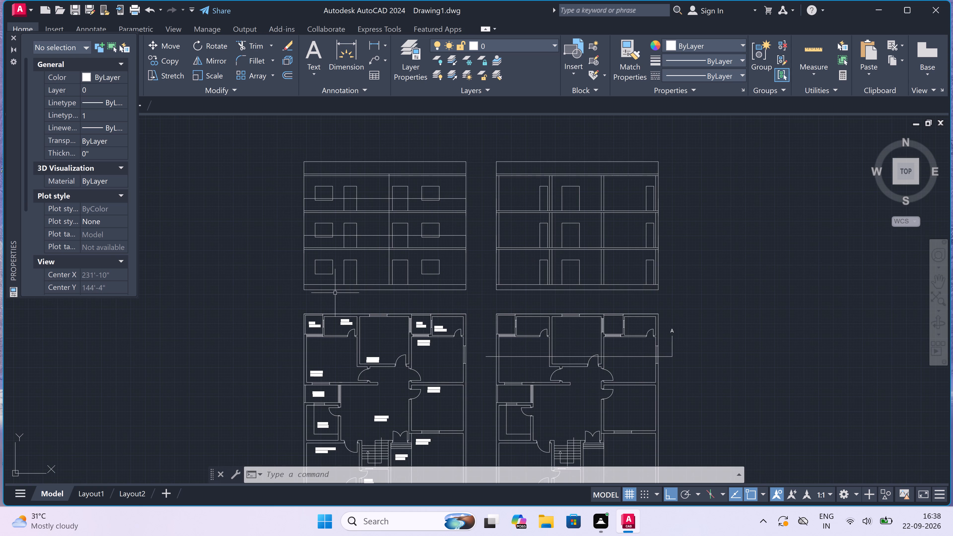
key(l)
key(space)
scroll(295, 281, up, 2)
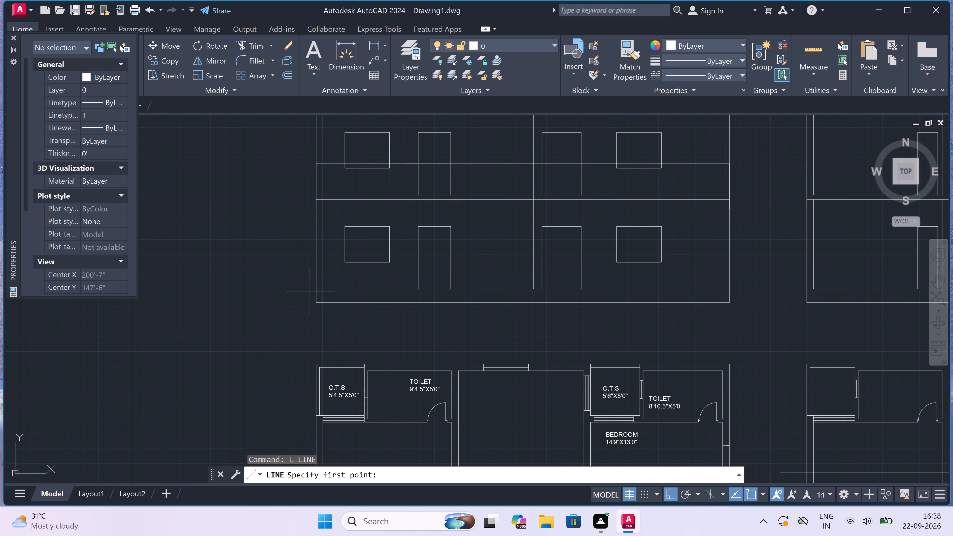
click(317, 299)
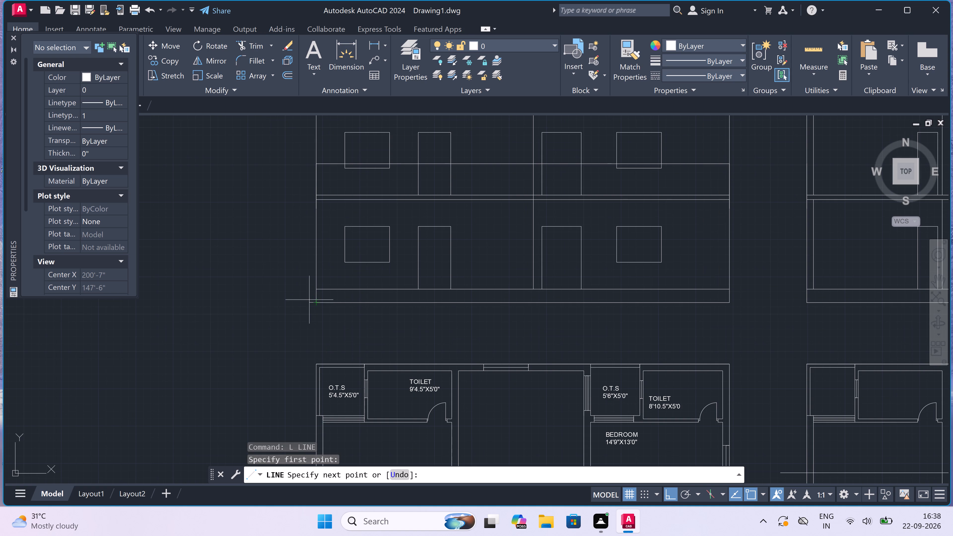
text(3')
key(space)
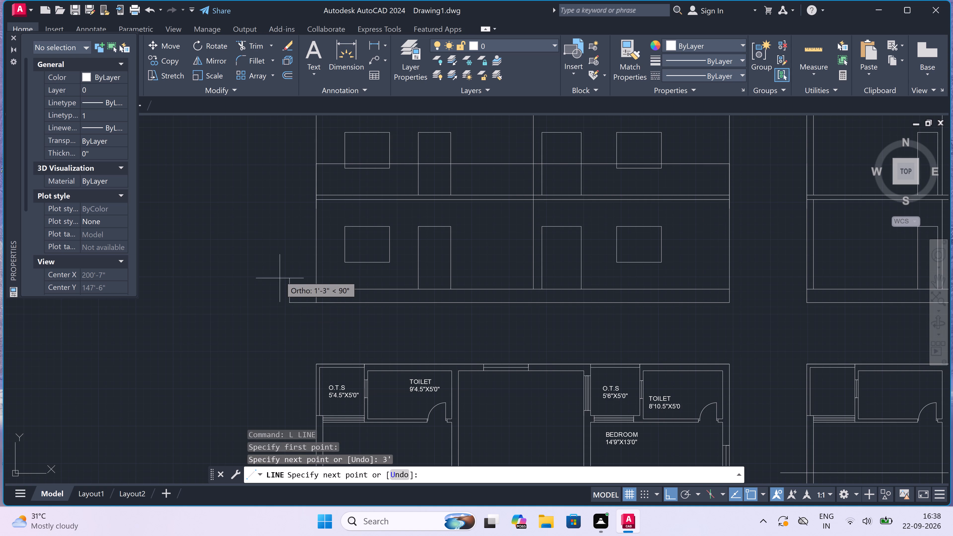
scroll(281, 275, down, 2)
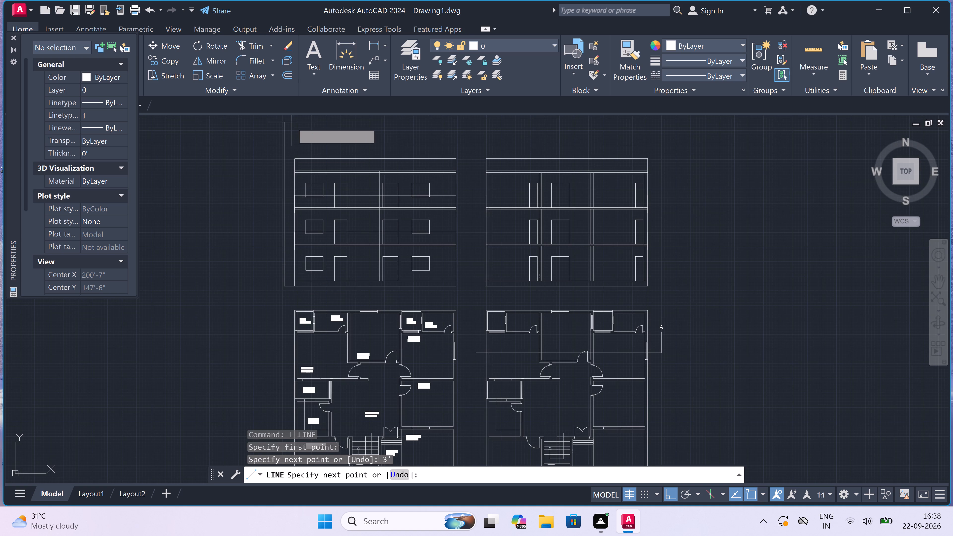
click(287, 141)
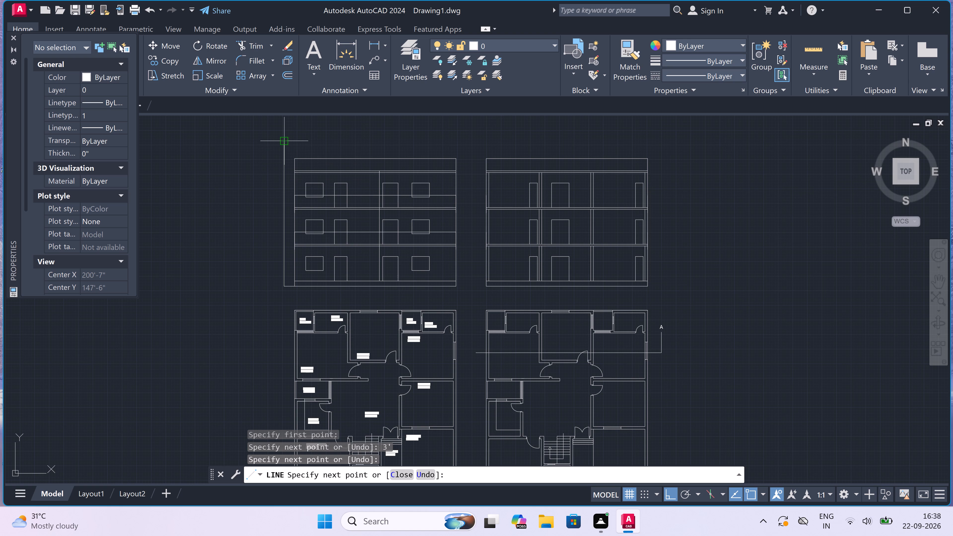
key(Escape)
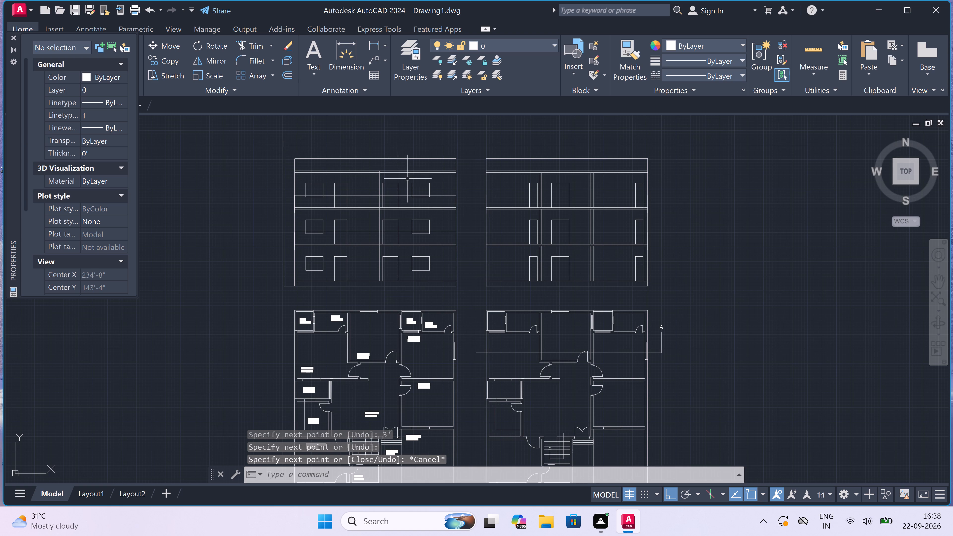
Draw a line from the elevation's lower-right base corner 3' outward and about 39'-10" vertically up past the parapet top.
key(space)
scroll(423, 219, down, 2)
scroll(423, 221, up, 2)
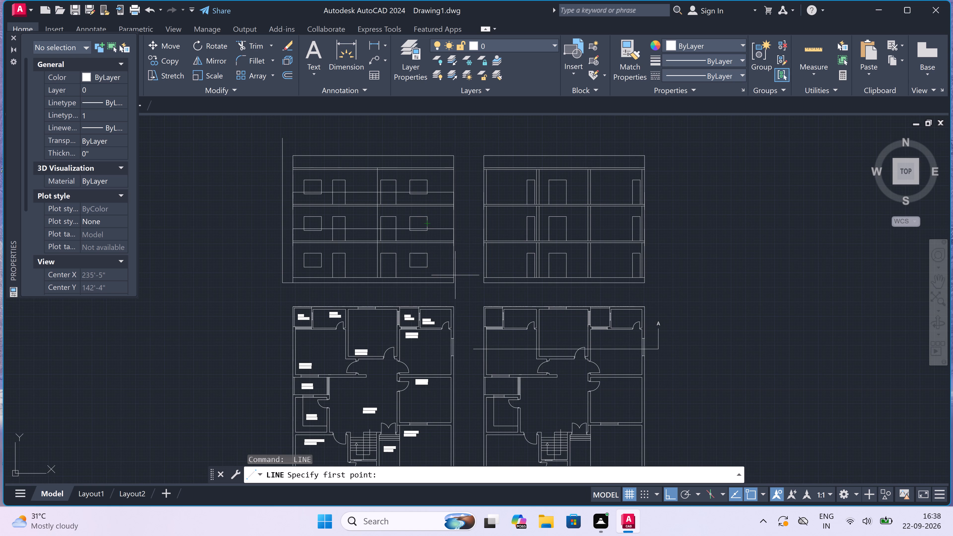
scroll(454, 279, up, 4)
drag(445, 301, 447, 301)
text(3')
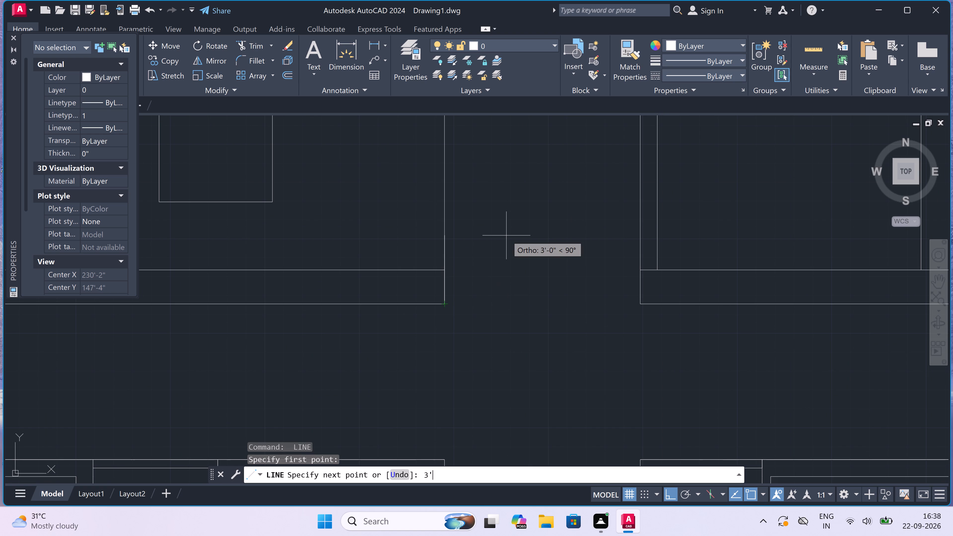
key(space)
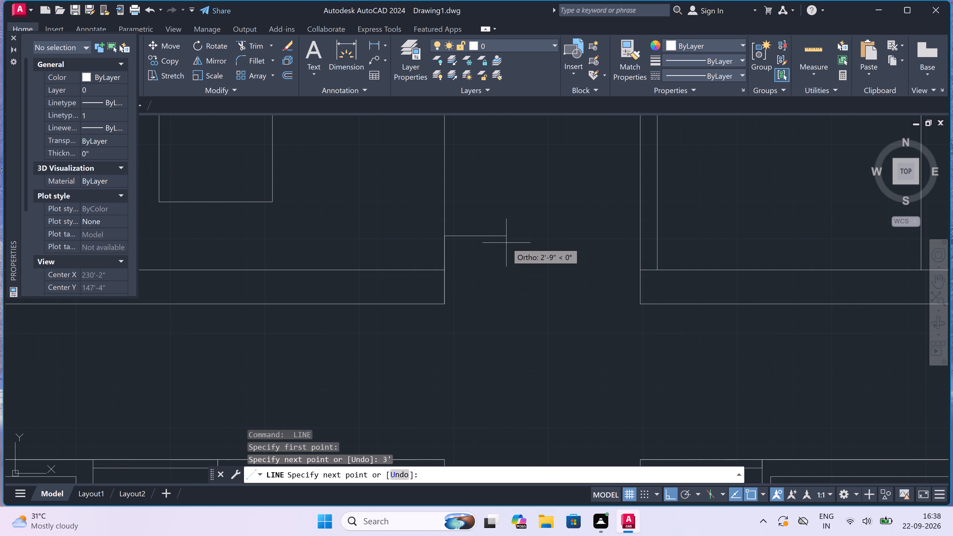
key(ctrl+z)
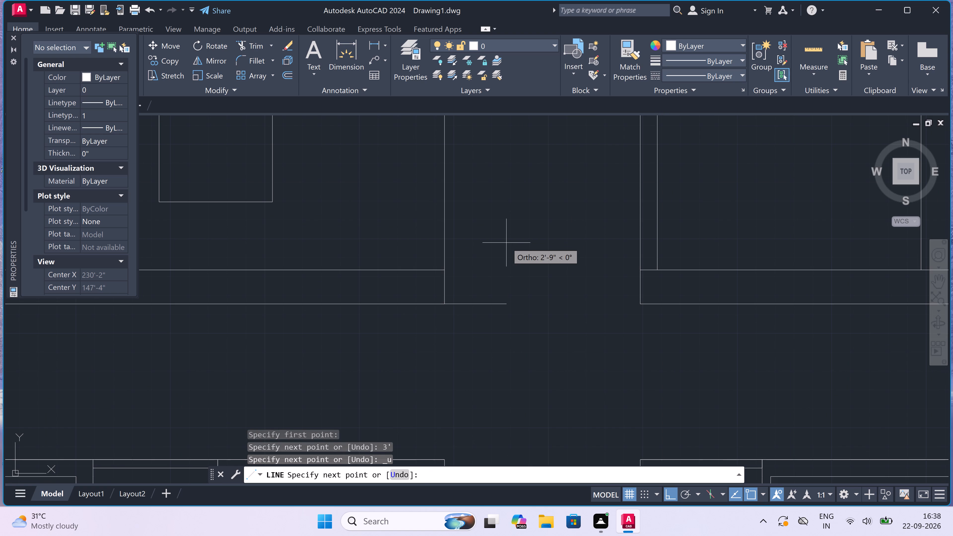
text(3')
key(space)
scroll(509, 245, down, 3)
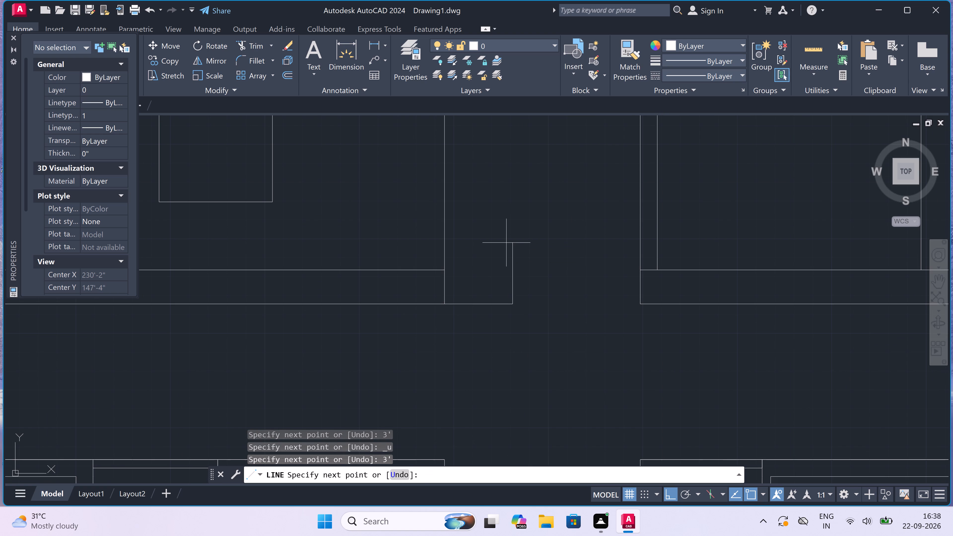
scroll(511, 247, down, 1)
scroll(505, 183, down, 2)
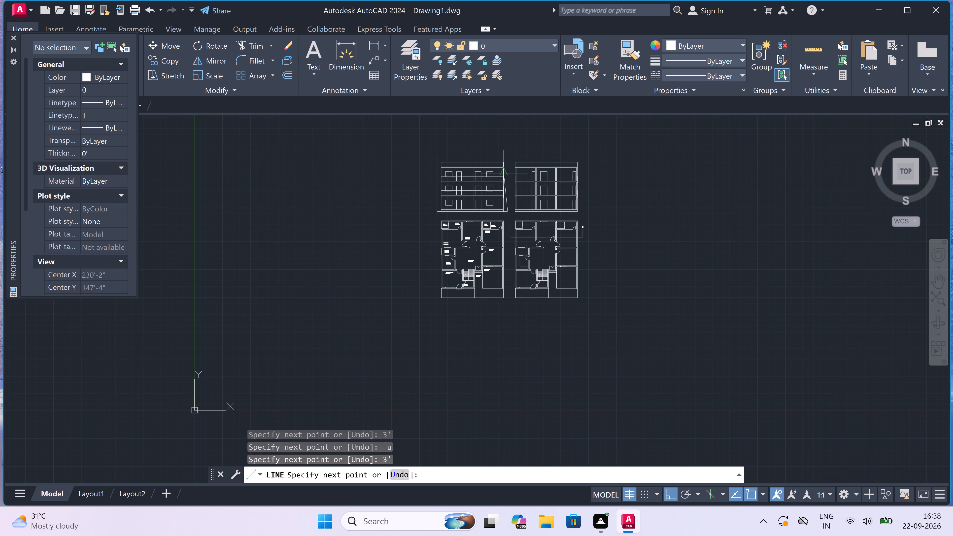
scroll(500, 161, up, 3)
click(530, 148)
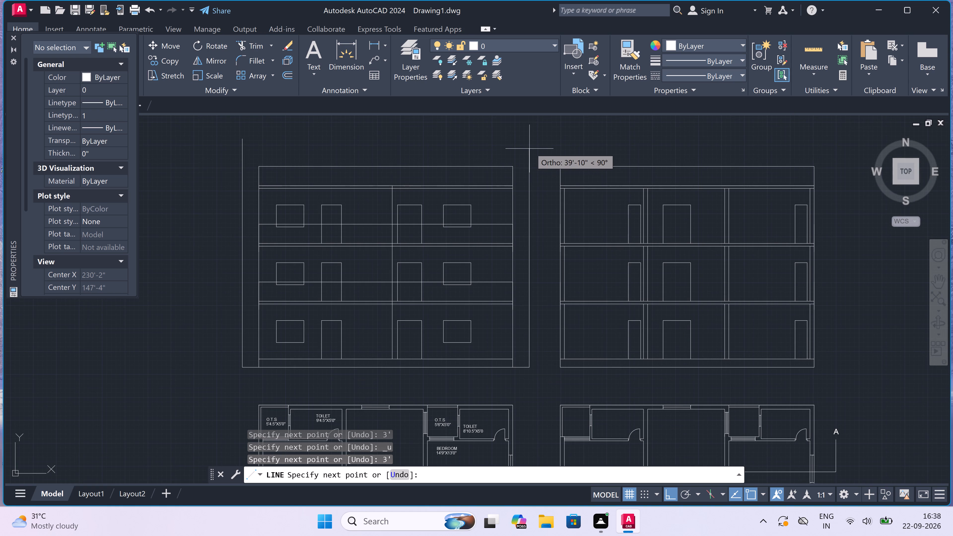
key(Escape)
Extend the elevation's parapet, slab and intermediate horizontal lines on both sides to the new outer vertical lines.
text(EX)
key(space)
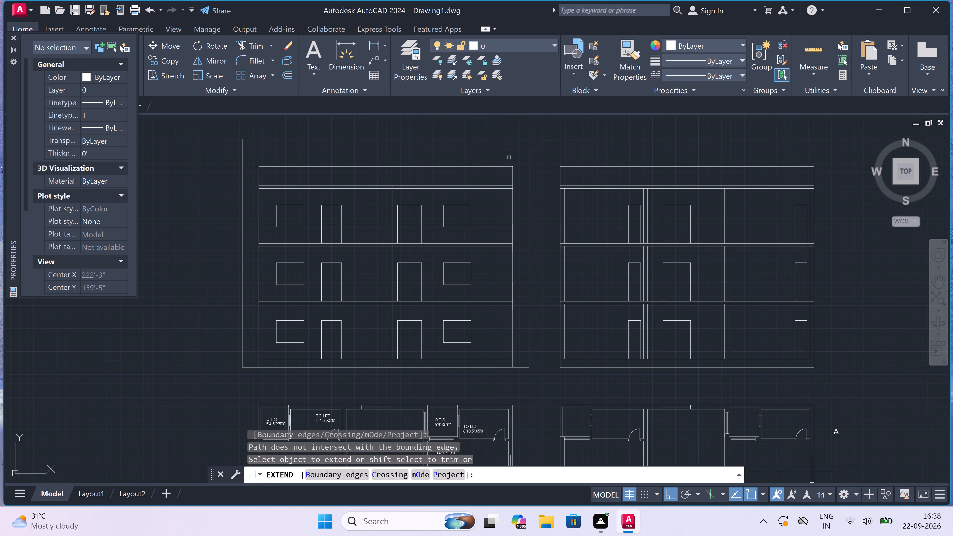
click(503, 155)
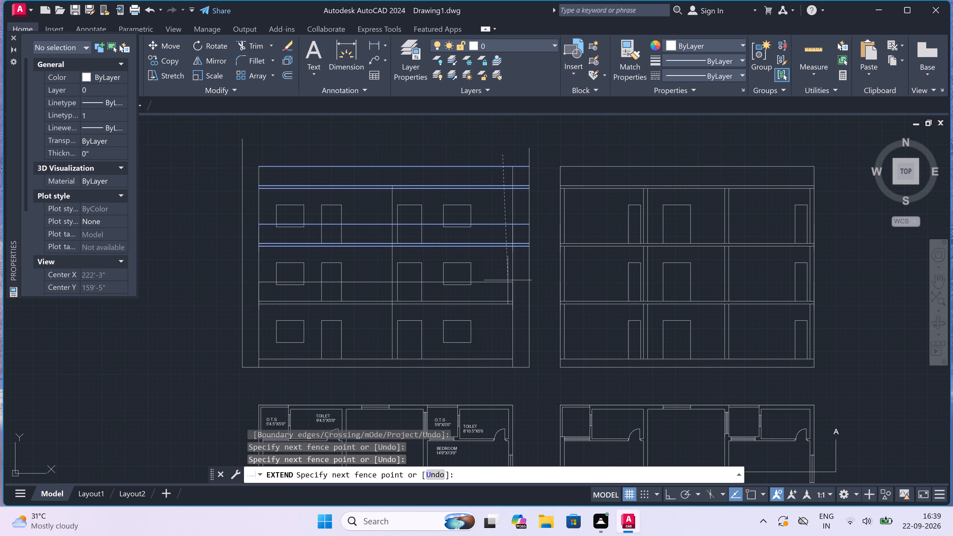
click(507, 313)
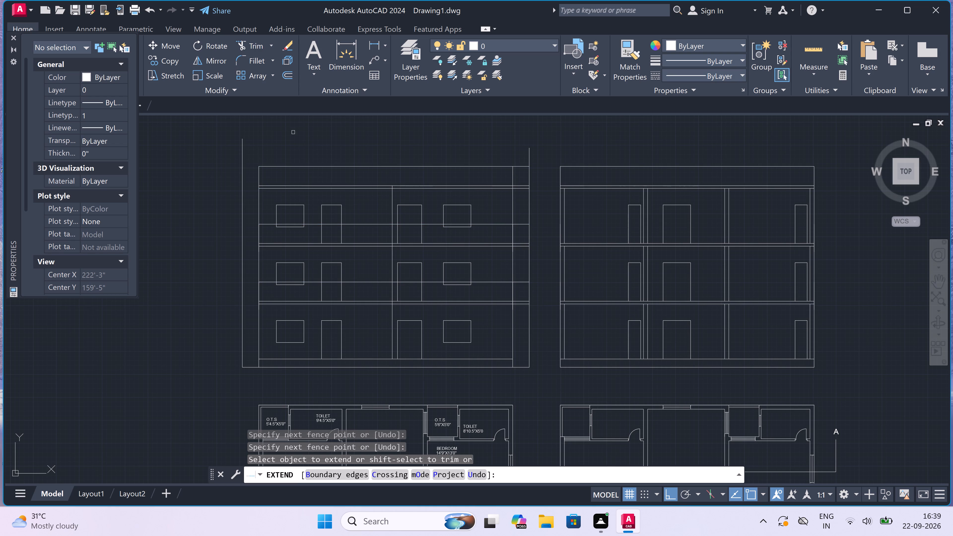
click(274, 155)
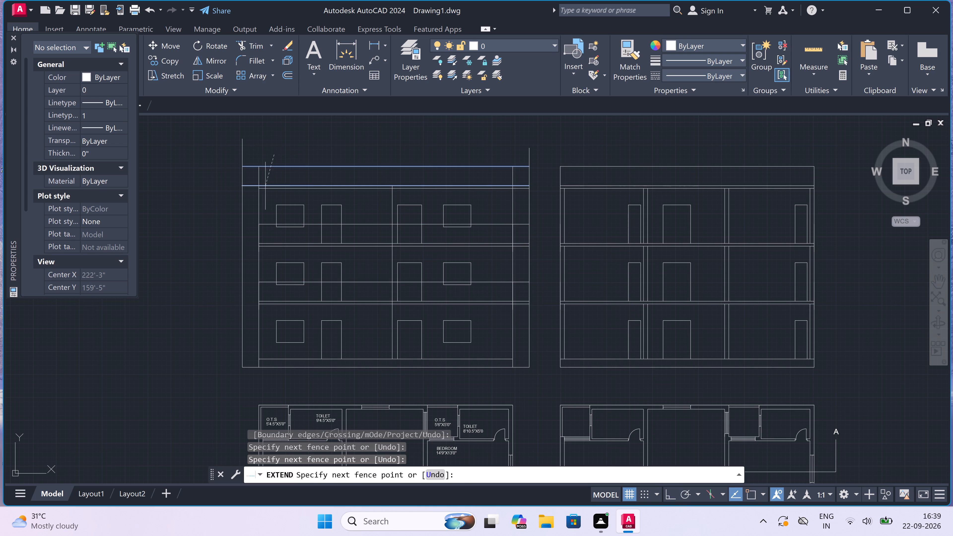
click(263, 311)
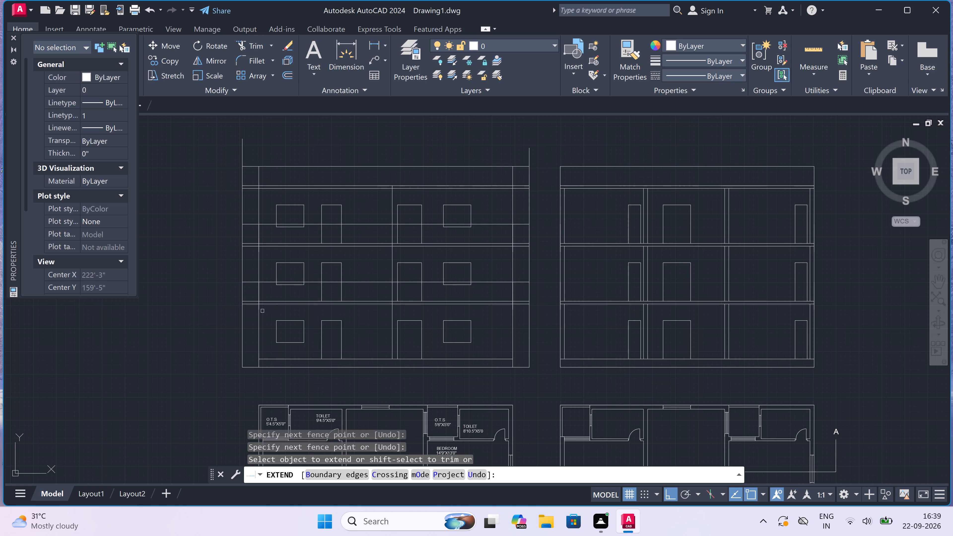
Trim the left outer vertical above the parapet top and the roof slab's upper line across the left overhang.
text(TR)
key(space)
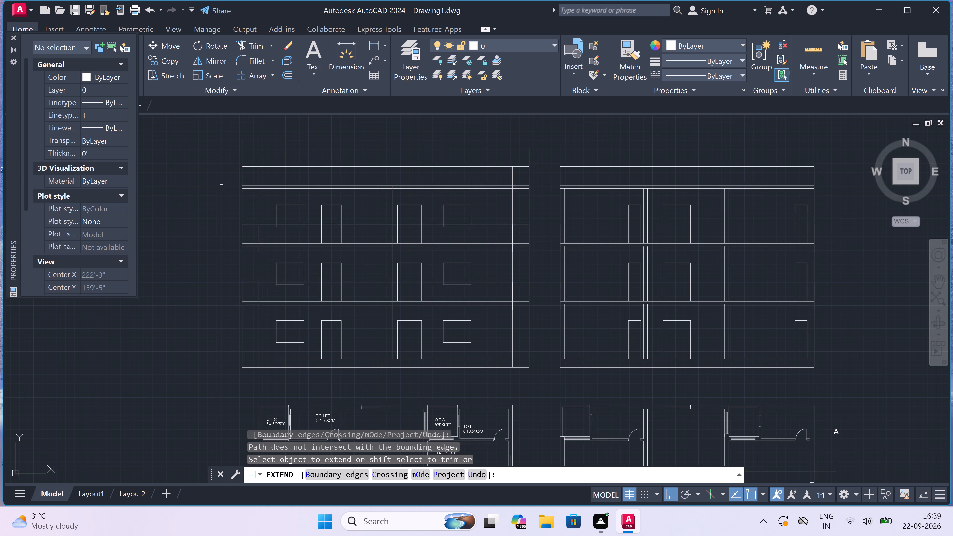
key(Escape)
text(TR)
key(space)
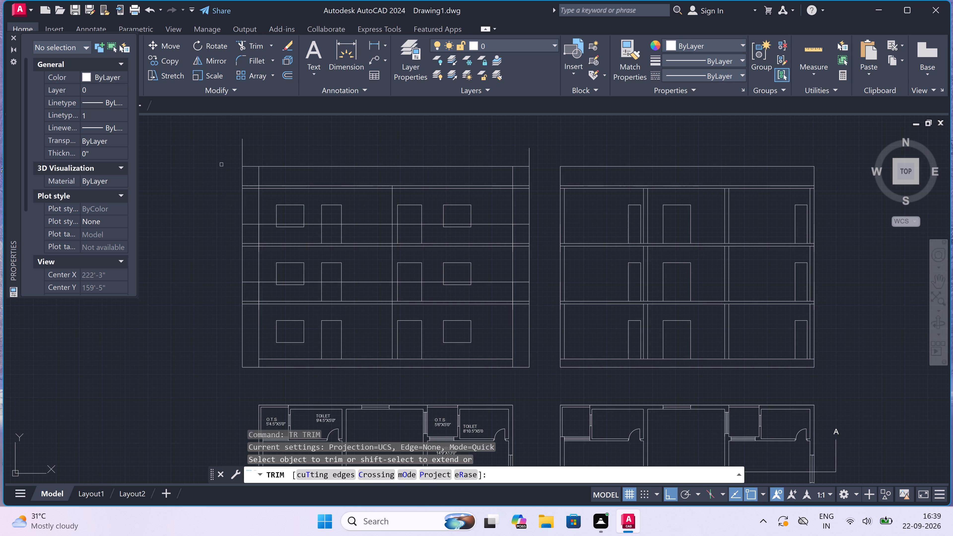
click(221, 164)
click(280, 157)
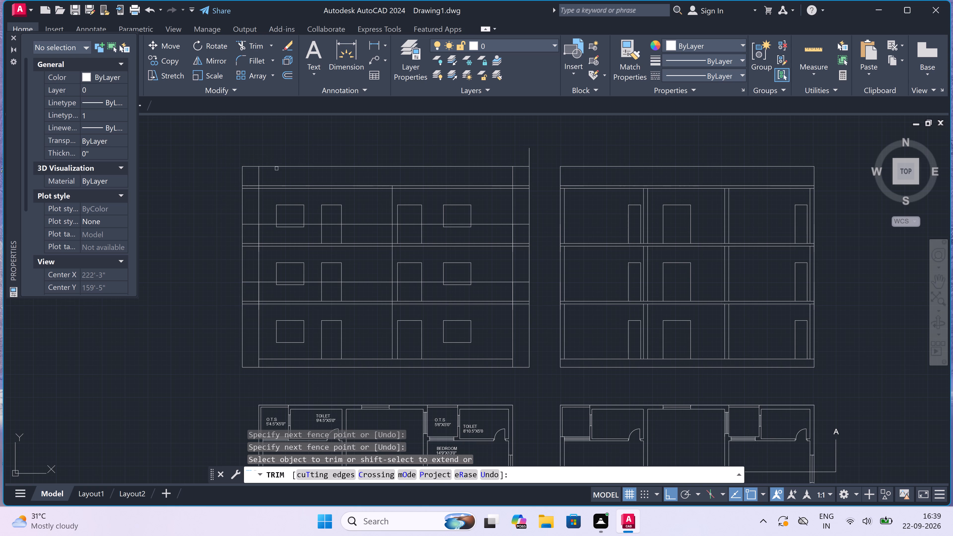
scroll(264, 189, up, 1)
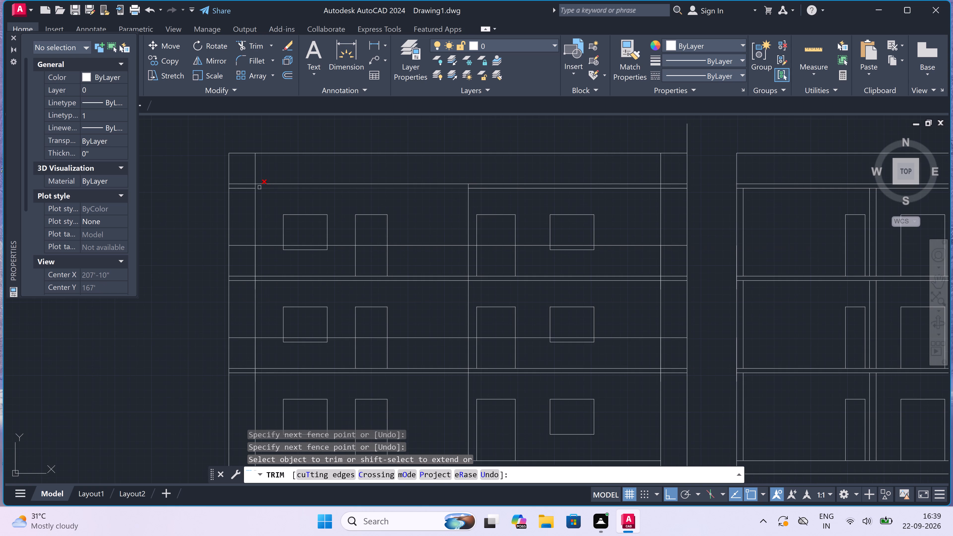
click(248, 184)
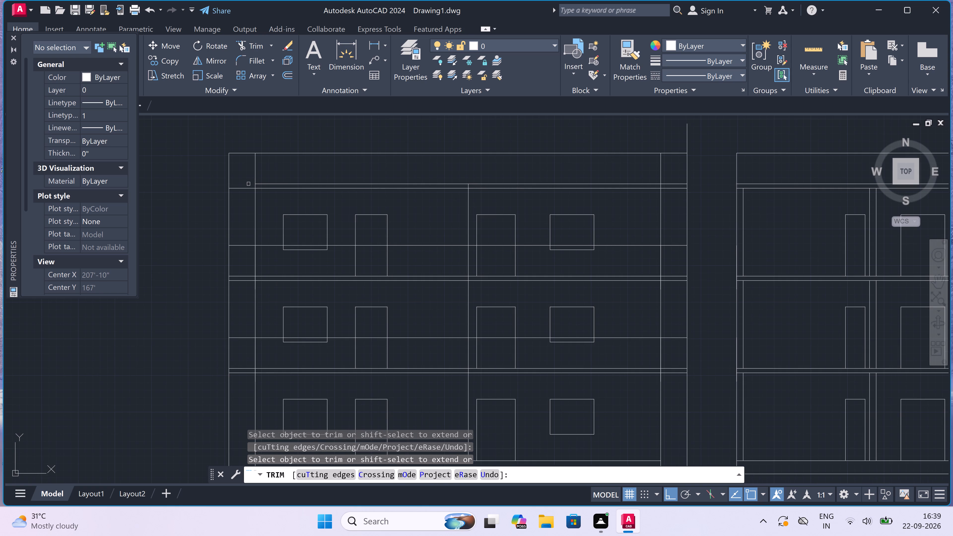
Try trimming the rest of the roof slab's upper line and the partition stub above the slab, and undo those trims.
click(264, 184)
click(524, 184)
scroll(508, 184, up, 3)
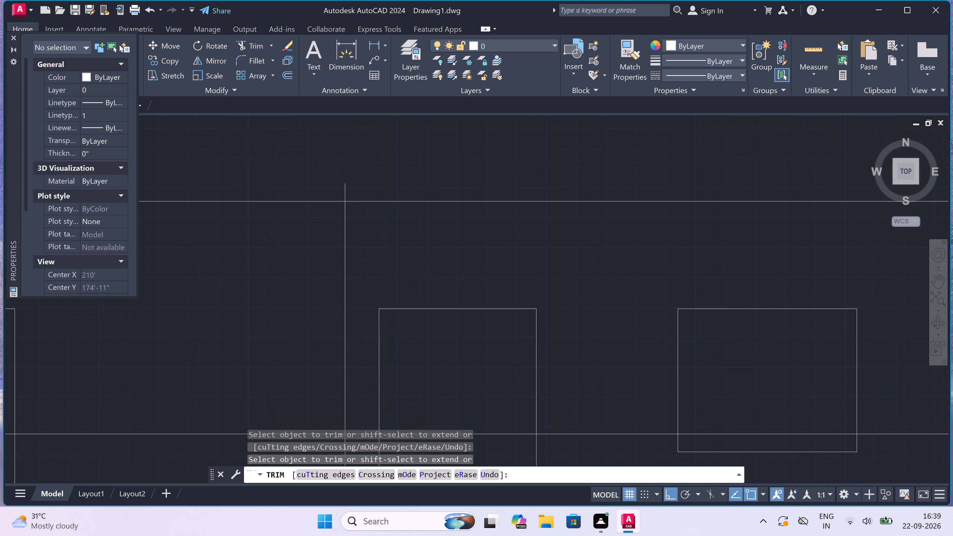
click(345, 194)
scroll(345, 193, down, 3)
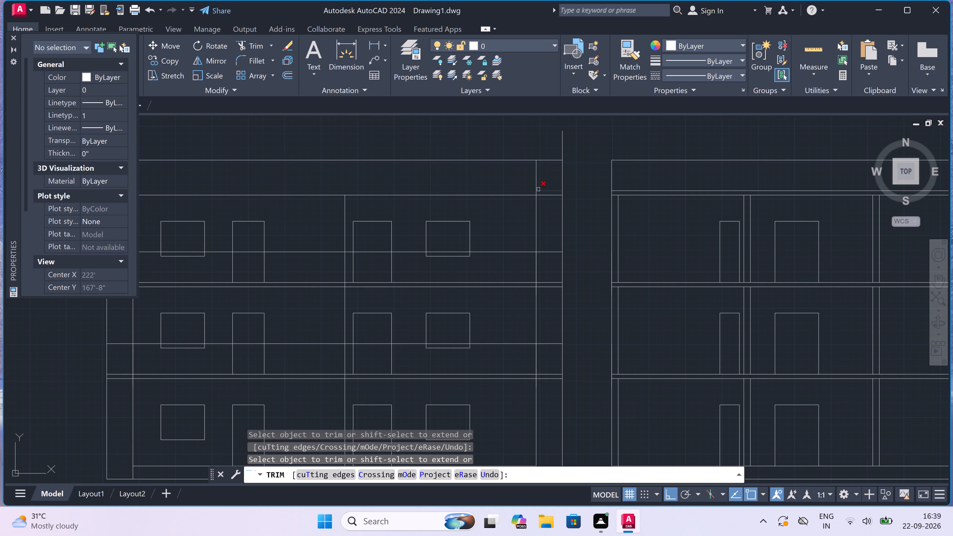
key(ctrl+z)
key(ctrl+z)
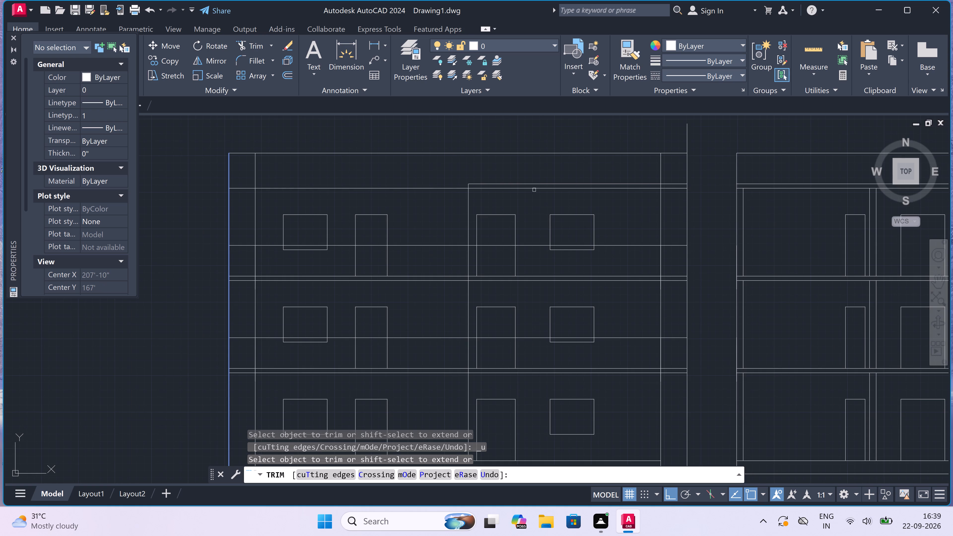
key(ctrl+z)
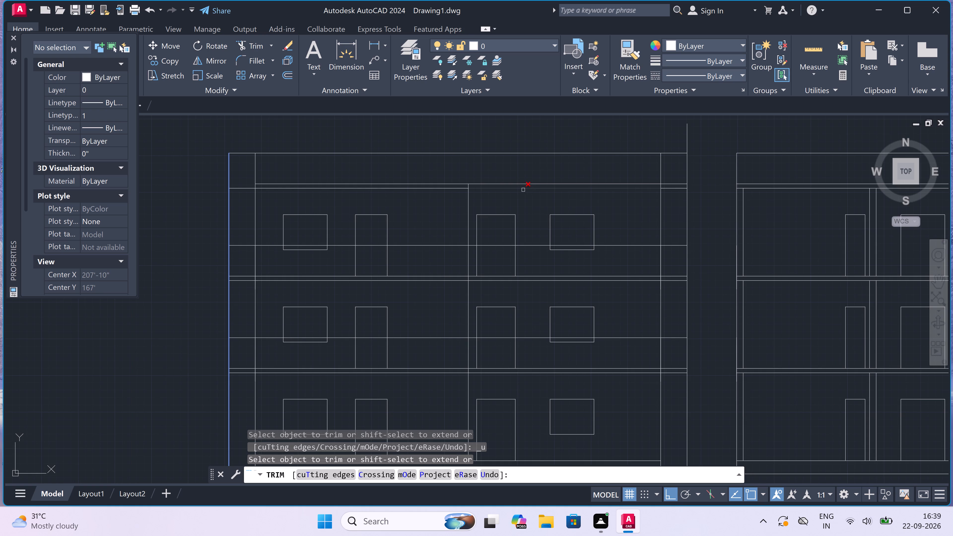
Trim the elevation's roof slab lower line from the left wall to the right outer edge, plus verticals inside and above the parapet.
click(523, 188)
click(669, 186)
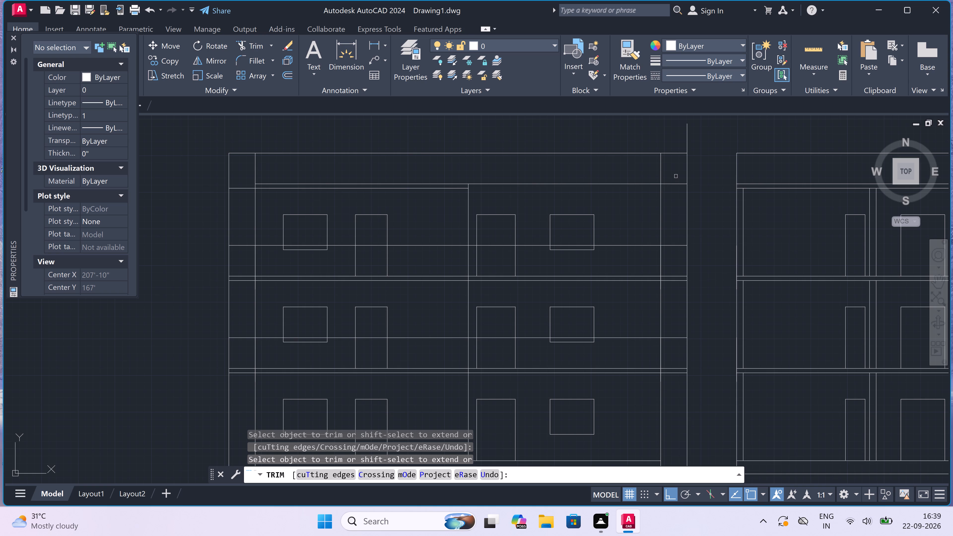
click(685, 124)
click(698, 132)
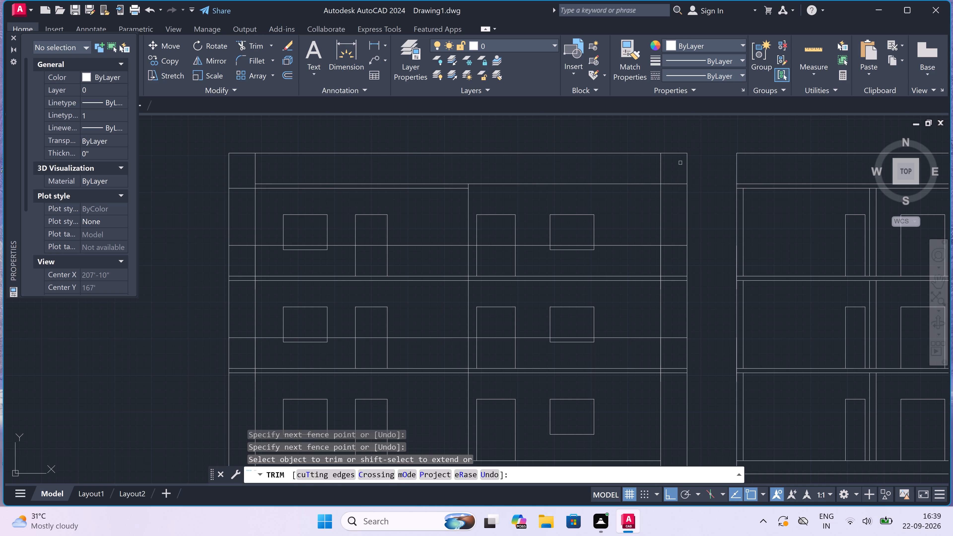
click(676, 169)
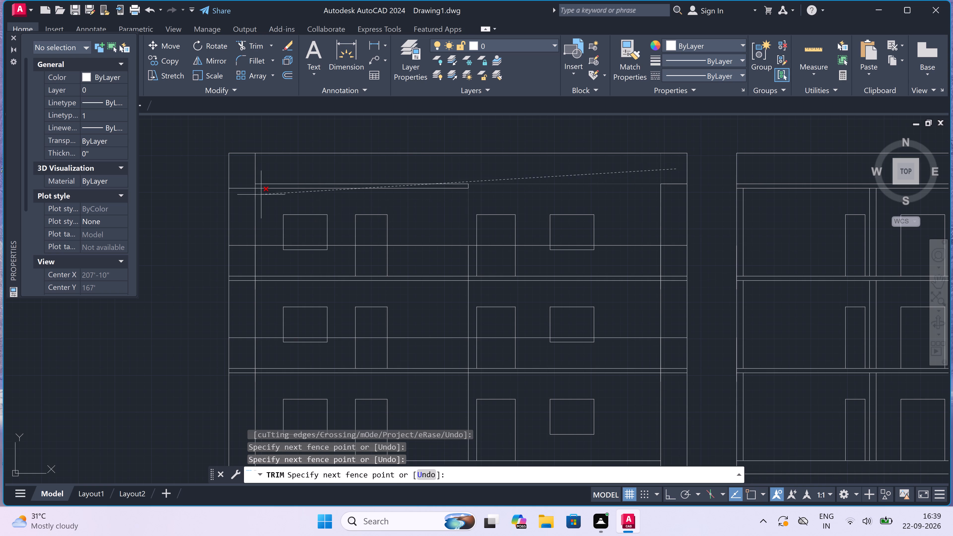
click(248, 178)
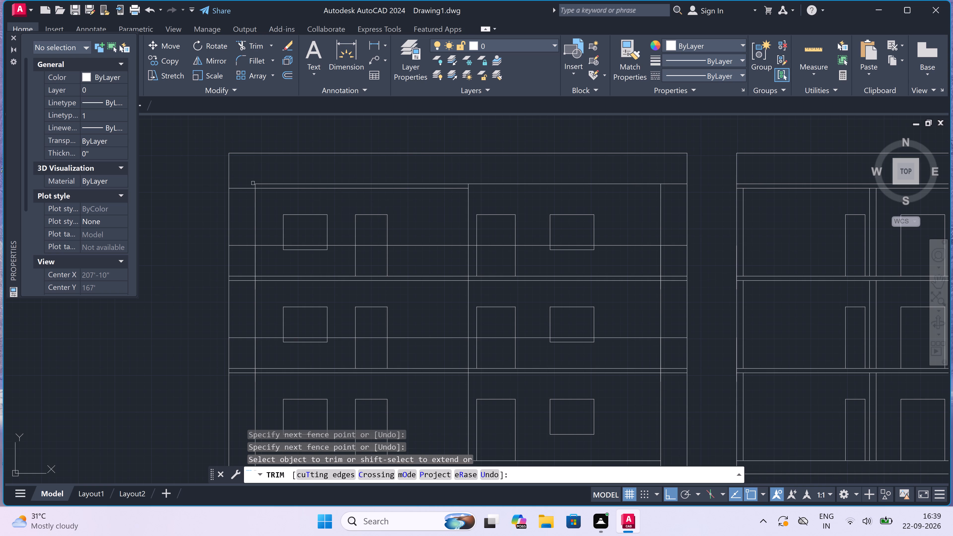
click(267, 188)
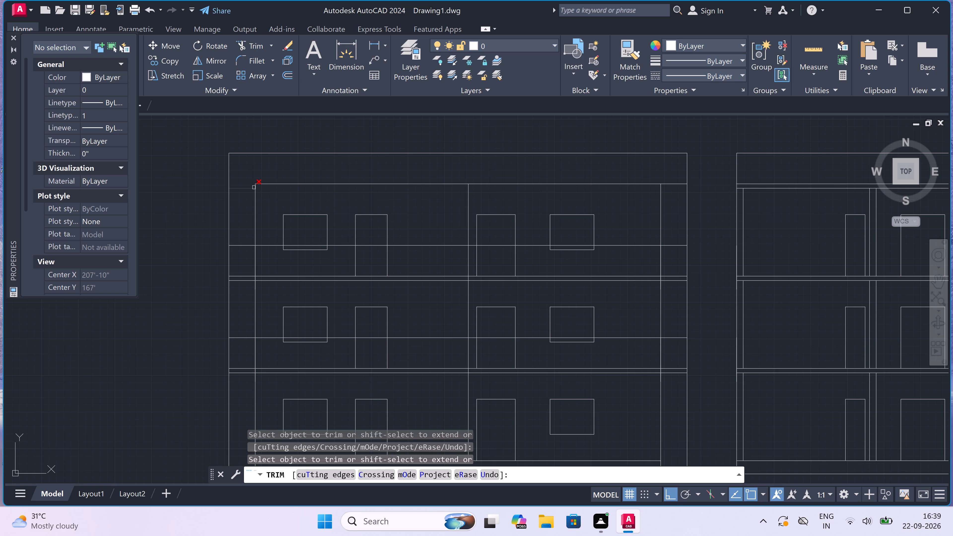
Draw a line continuing the roof slab's upper line across the left overhang to the outer vertical.
scroll(241, 179, up, 2)
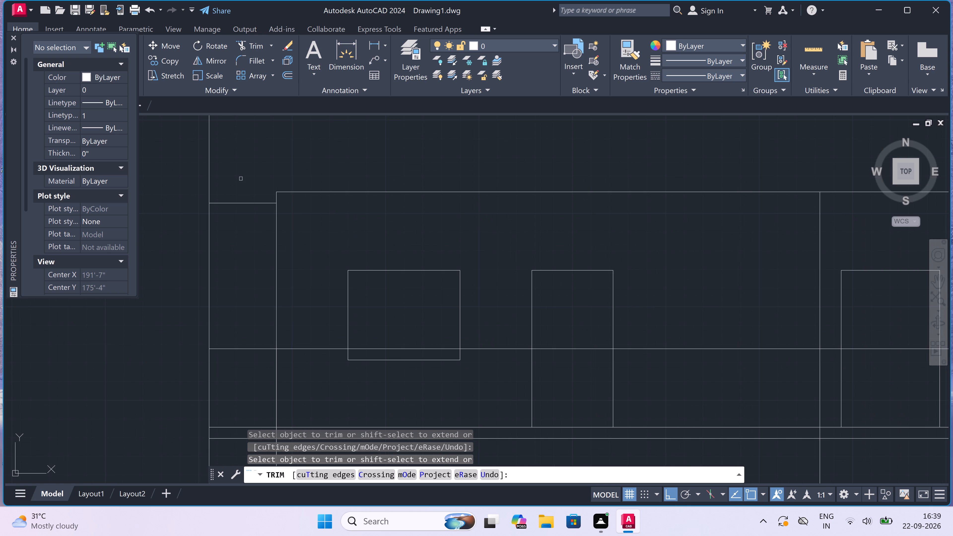
key(Escape)
key(l)
key(space)
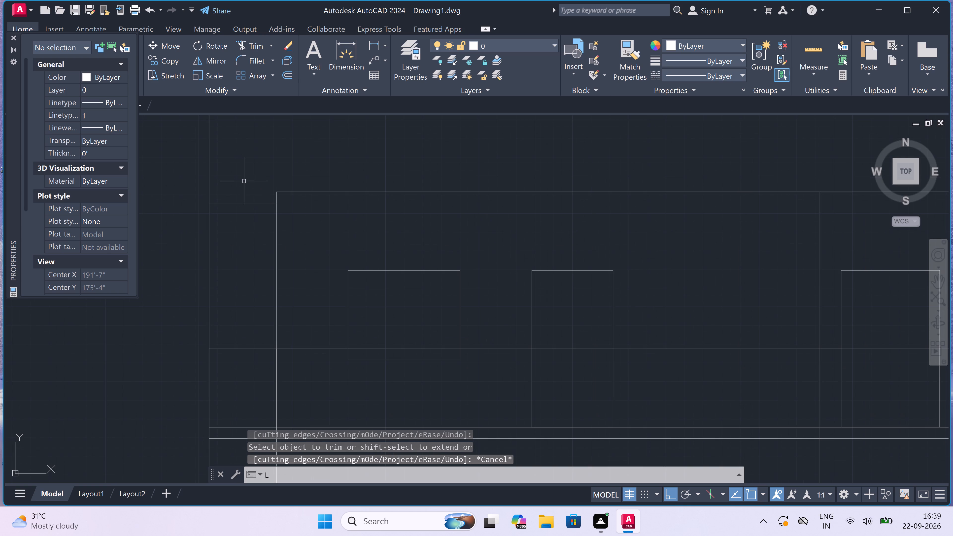
click(274, 192)
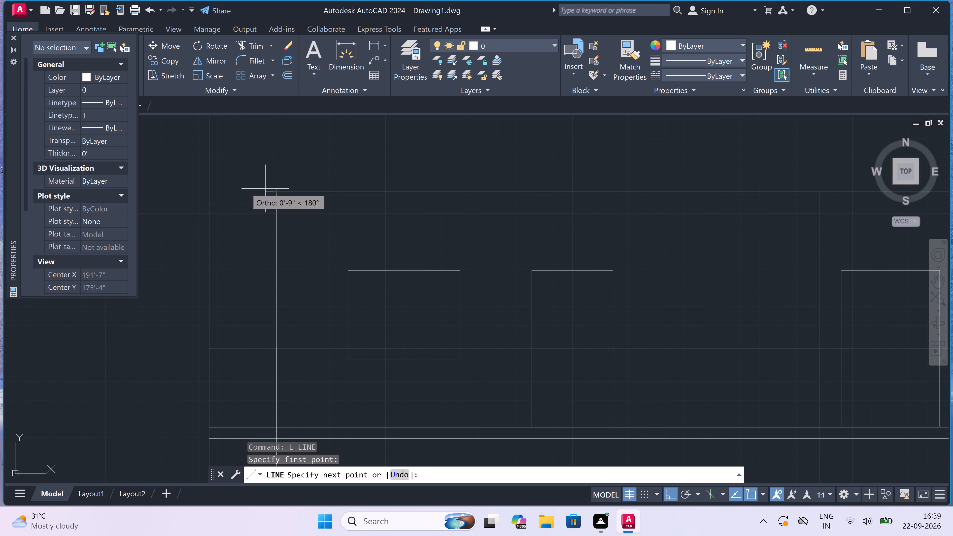
click(209, 191)
key(Escape)
Trim the leftover roof slab lower line across the elevation's left overhang.
text(TR)
key(space)
click(233, 204)
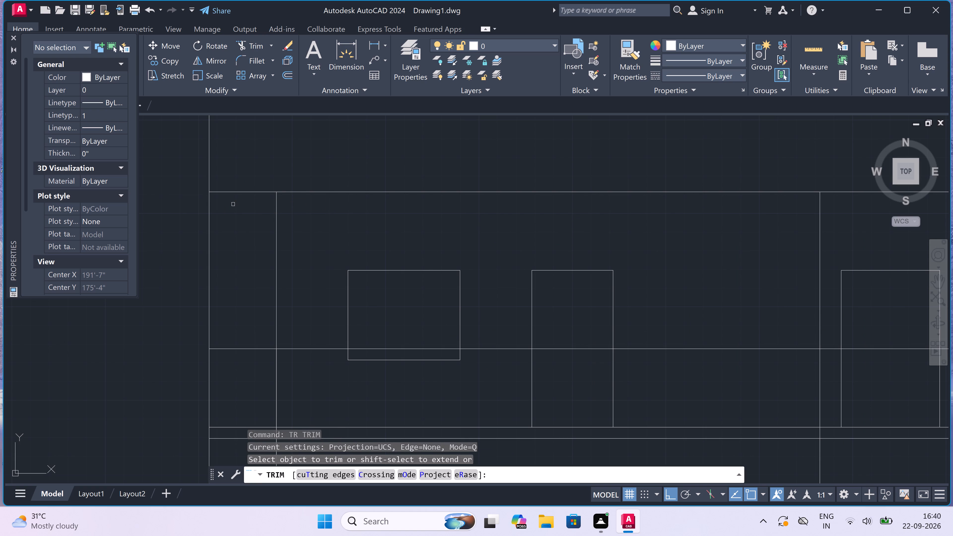
Trim the lower line of the slab between the elevation's top and middle storeys across its full width, including both overhangs.
scroll(233, 204, down, 2)
scroll(240, 257, down, 1)
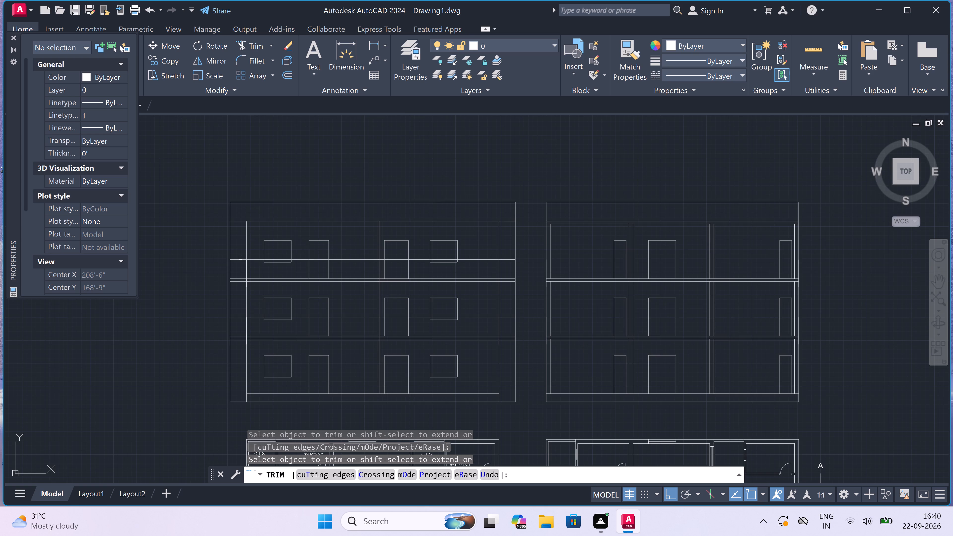
scroll(245, 287, up, 2)
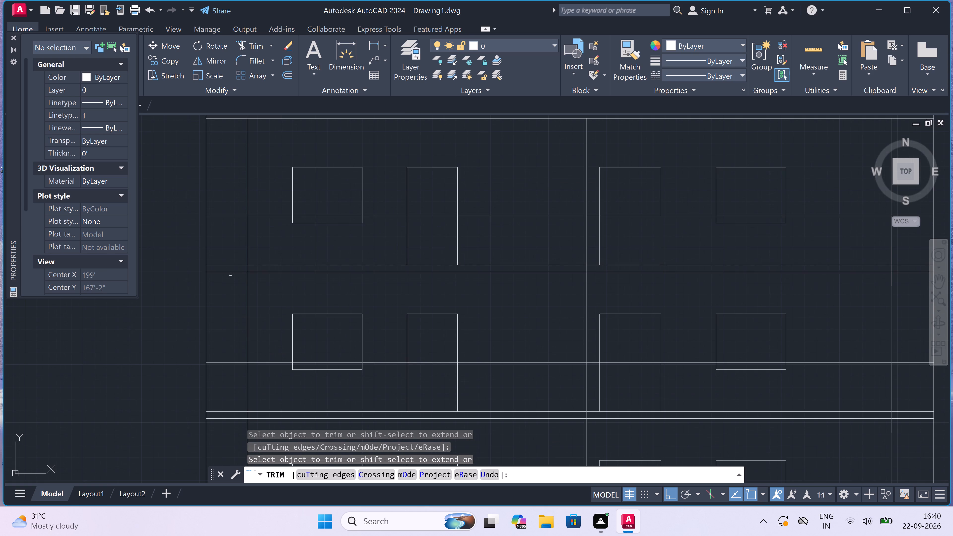
click(229, 271)
click(254, 271)
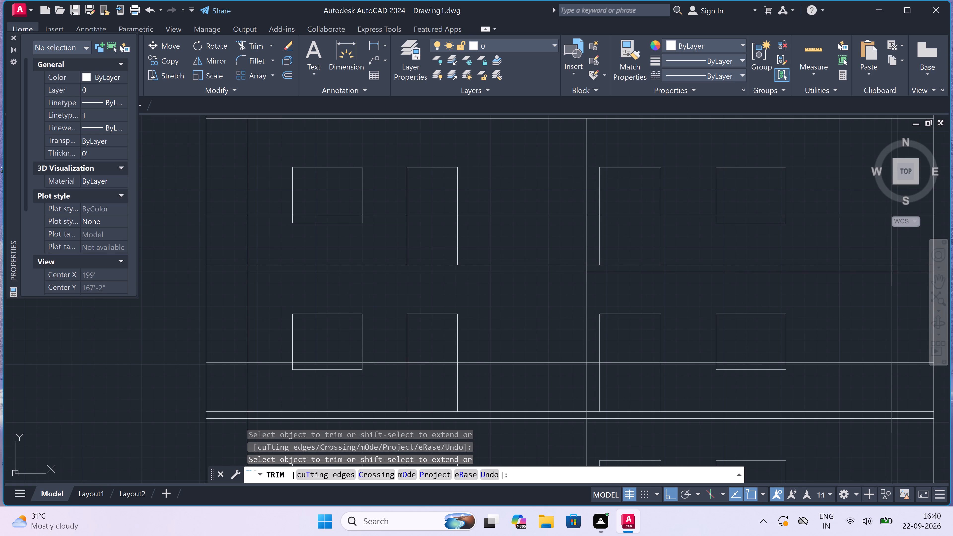
scroll(254, 271, down, 1)
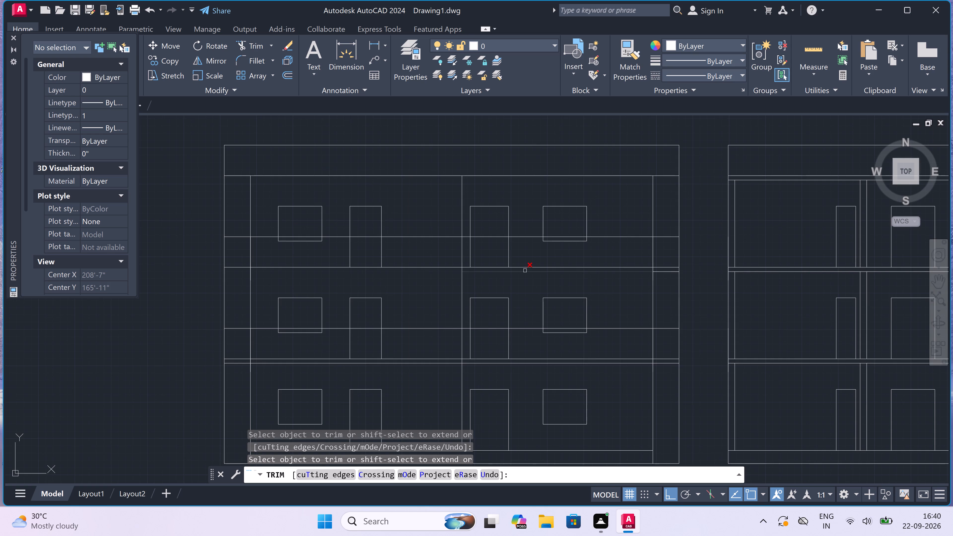
double_click(525, 269)
click(525, 272)
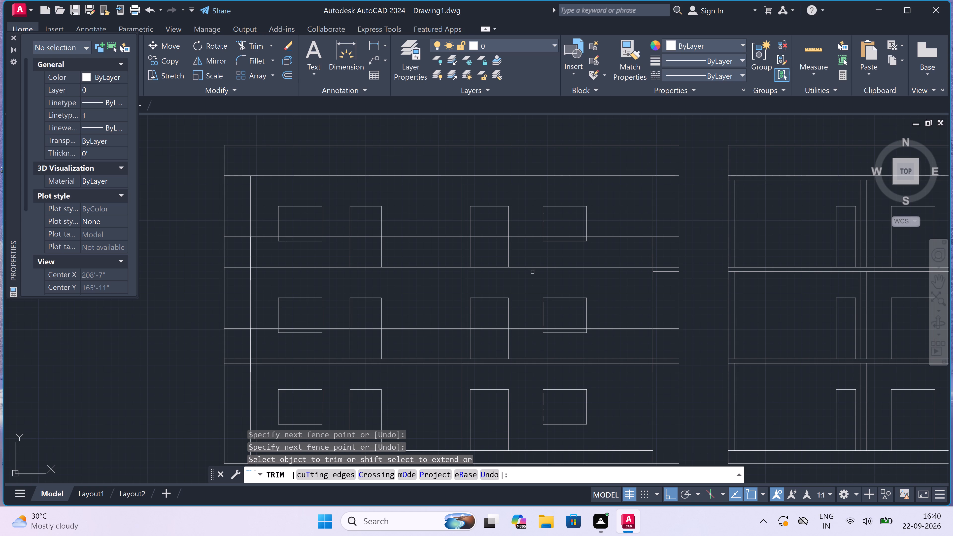
click(669, 271)
Trim the lower line of the slab above the elevation's ground floor across its full width, including both overhangs.
scroll(668, 271, down, 1)
scroll(673, 335, up, 2)
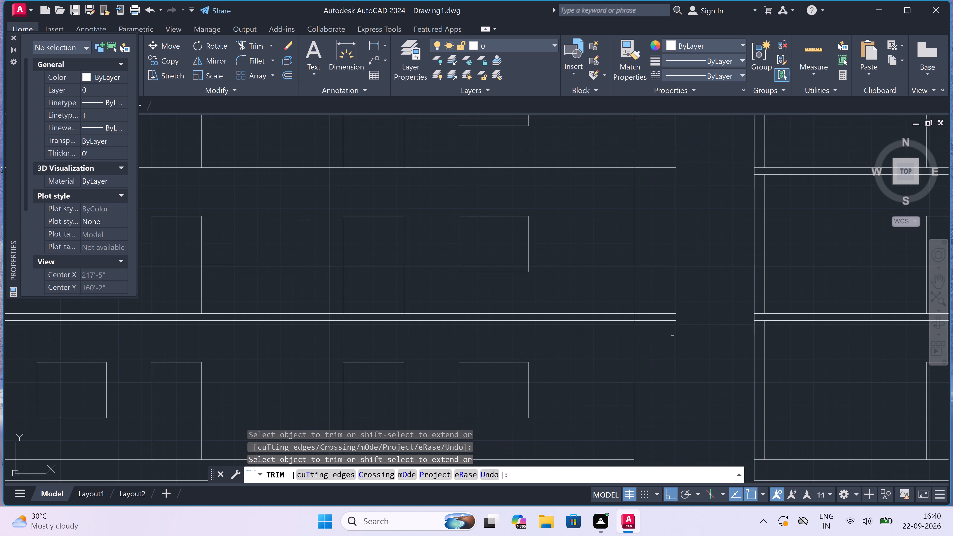
double_click(646, 321)
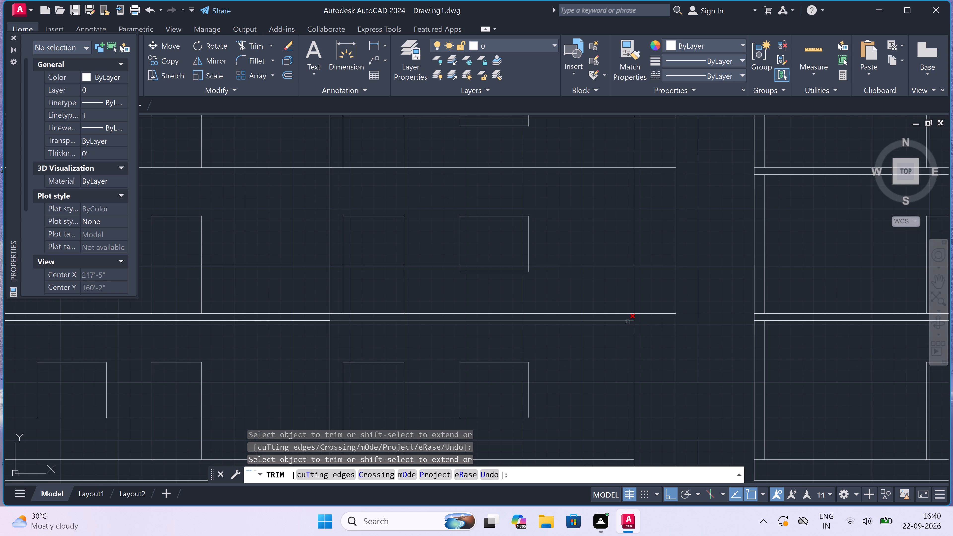
click(627, 321)
scroll(627, 321, down, 2)
scroll(496, 335, up, 1)
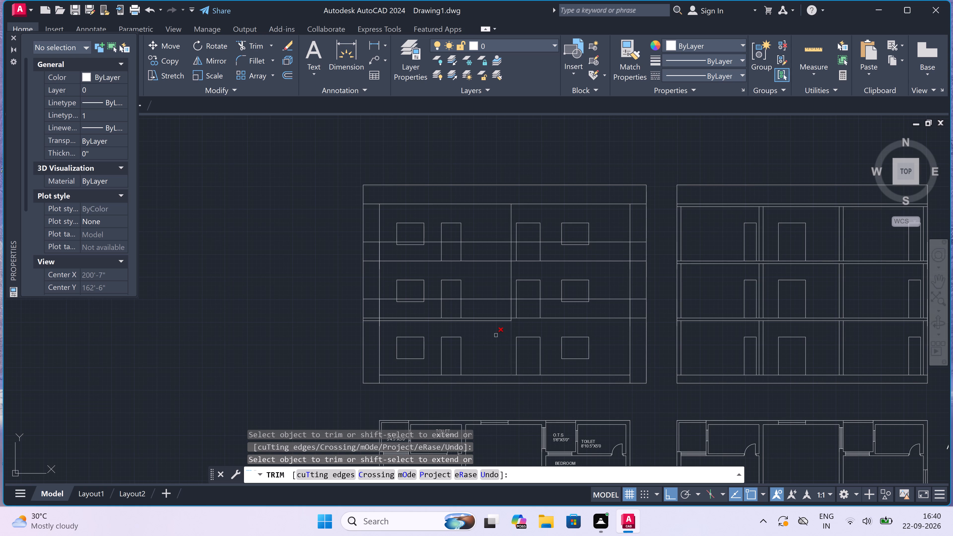
scroll(496, 335, up, 1)
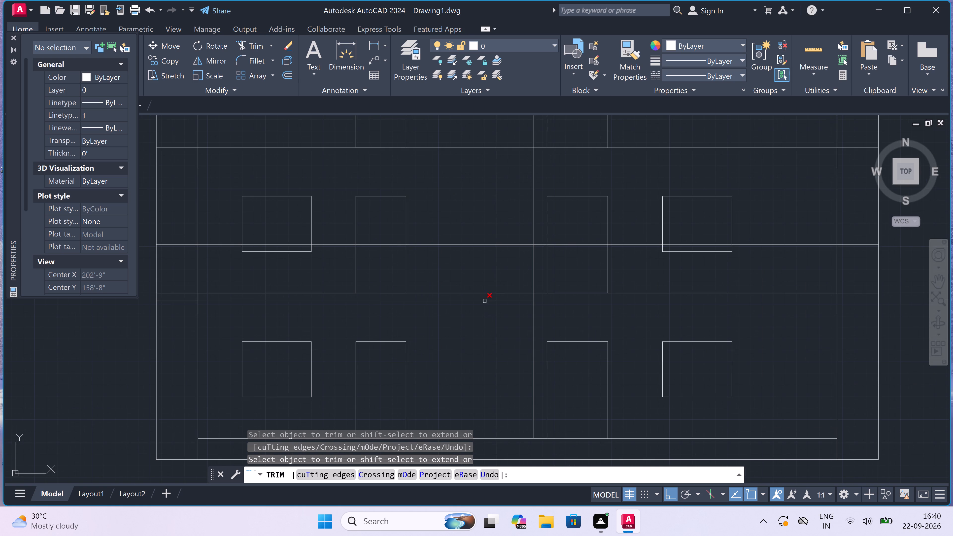
click(485, 301)
scroll(485, 301, down, 2)
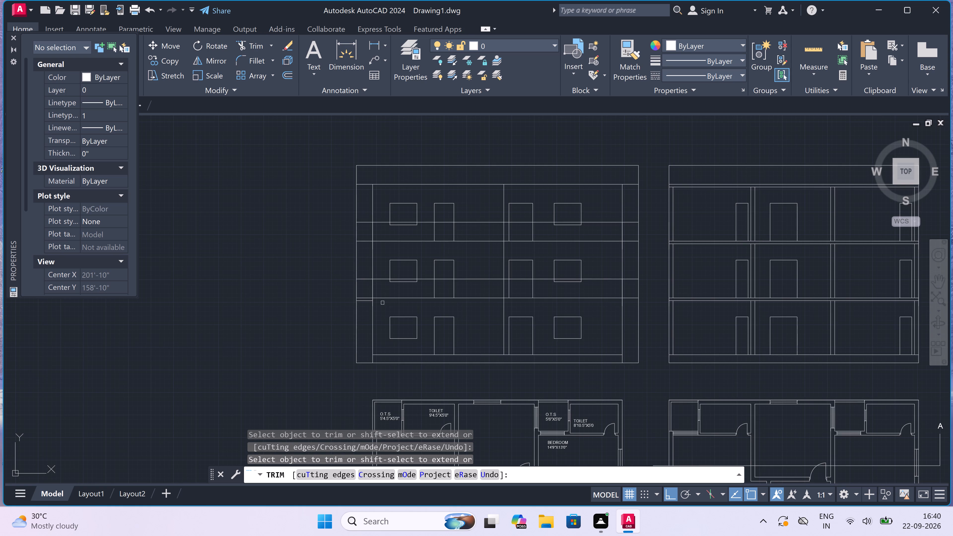
scroll(367, 300, up, 1)
click(367, 300)
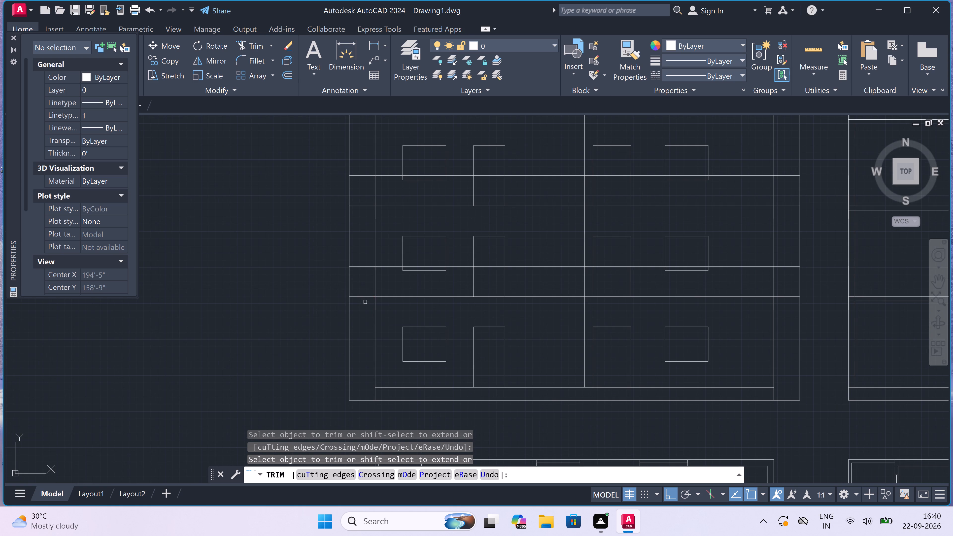
Trim both outer verticals below the slab above the ground floor, and the base line's overhangs beyond the side walls.
drag(361, 320, 358, 322)
click(310, 364)
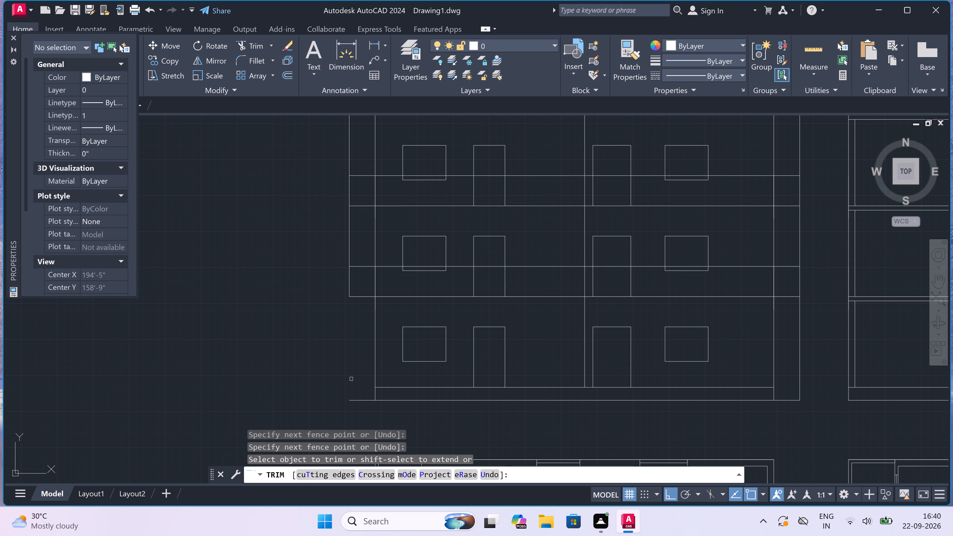
double_click(370, 396)
click(368, 406)
click(786, 334)
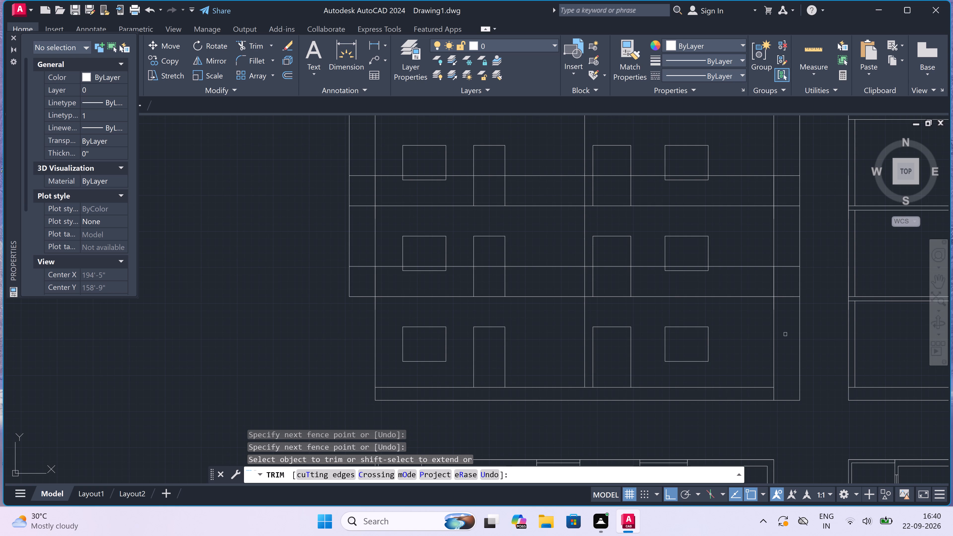
click(808, 310)
drag(789, 394, 790, 397)
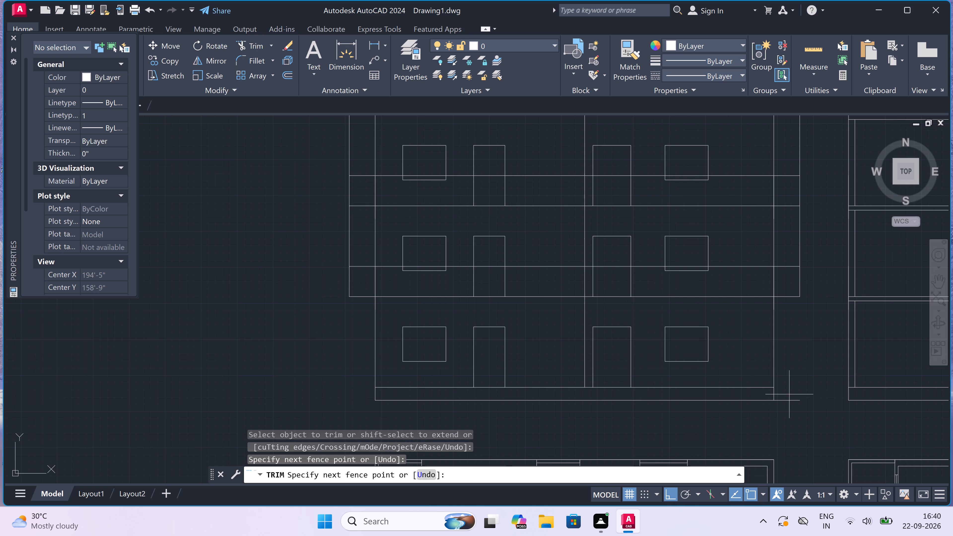
click(792, 413)
scroll(330, 387, down, 1)
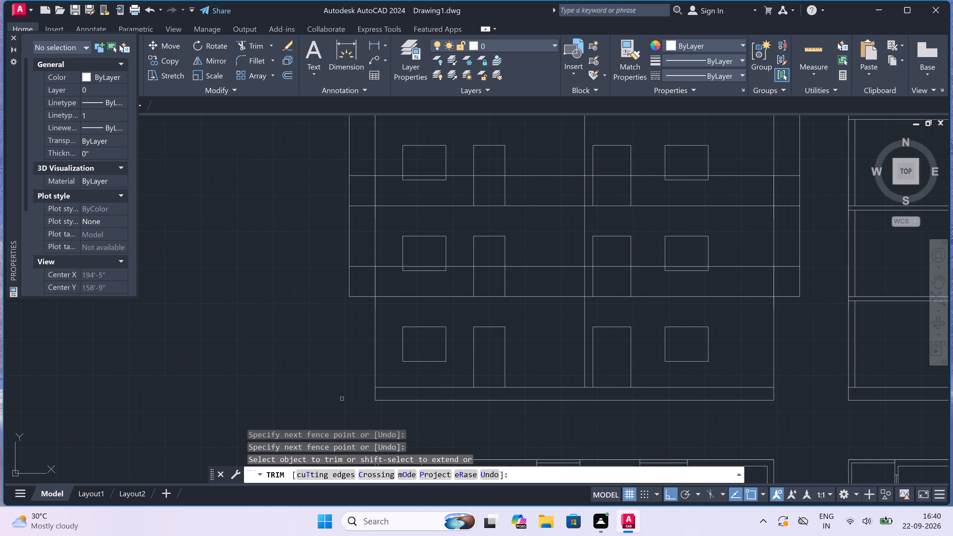
scroll(330, 387, down, 3)
scroll(336, 380, up, 2)
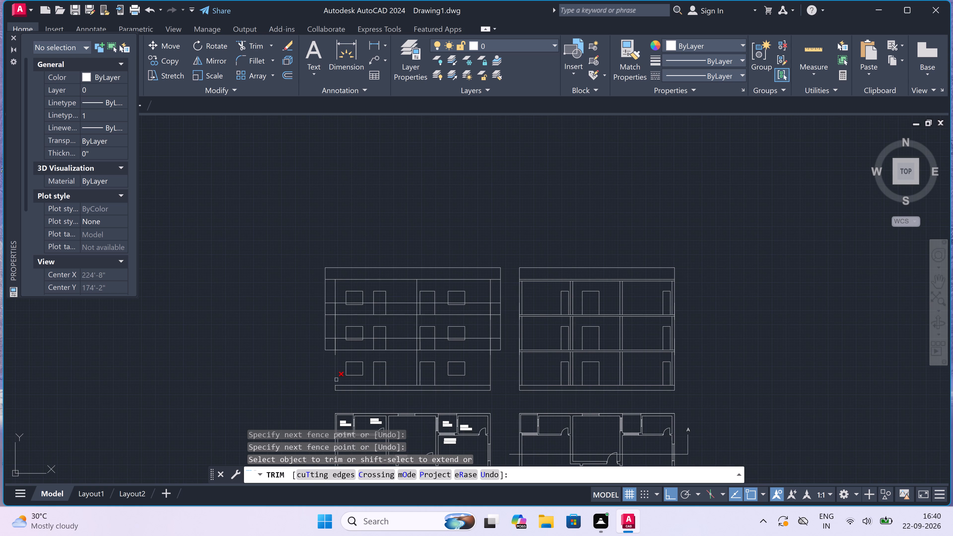
key(Escape)
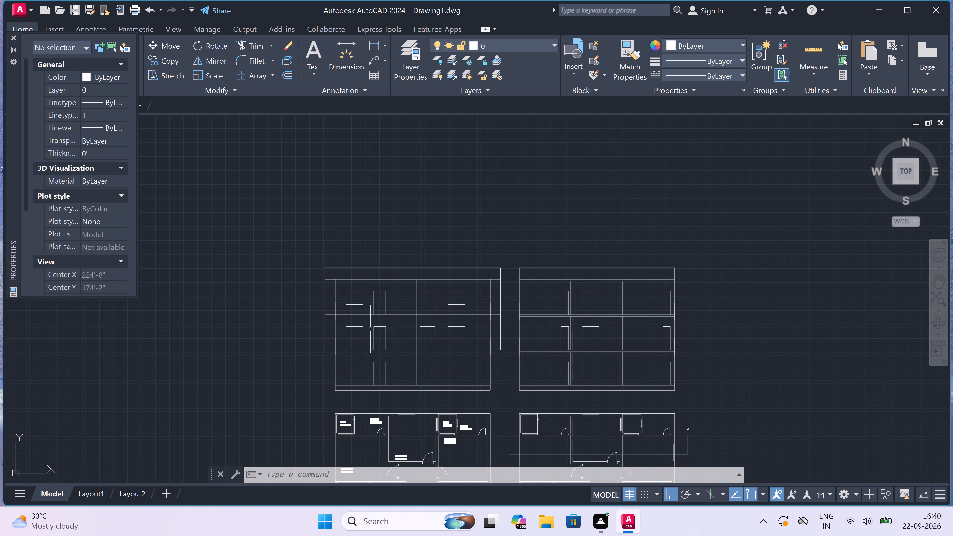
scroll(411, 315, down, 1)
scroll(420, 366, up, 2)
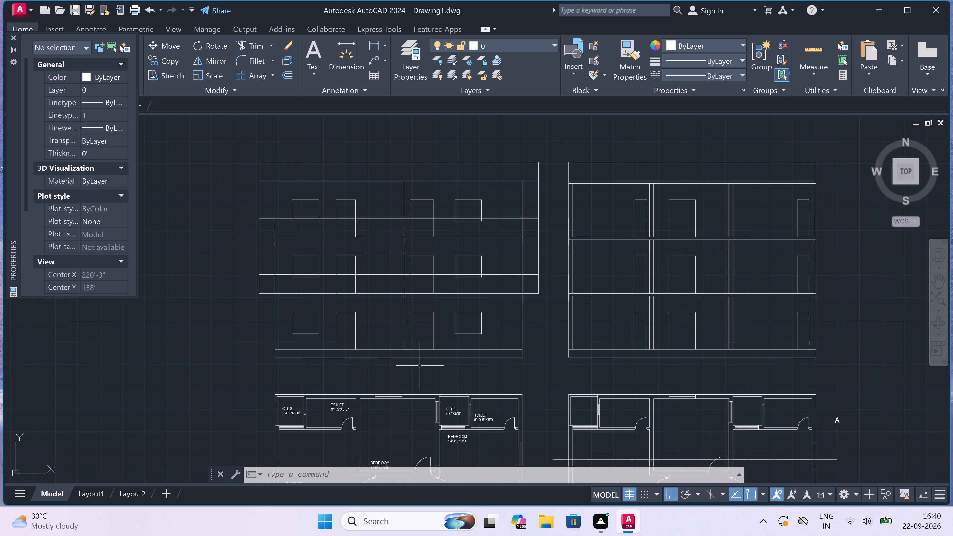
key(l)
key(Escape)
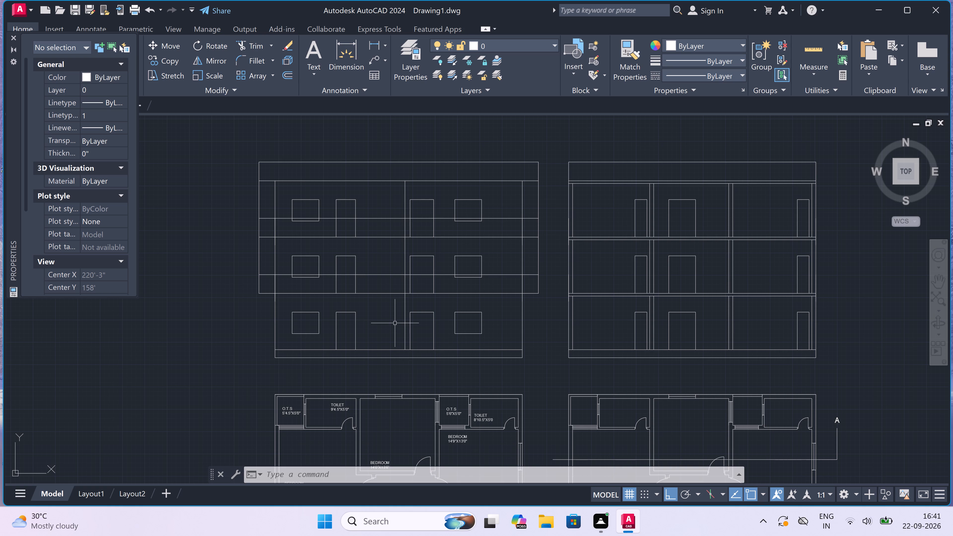
Draw a slightly smaller rectangle just inside the outline of the elevation's left ground-floor door to form an inner frame.
text(REC)
key(space)
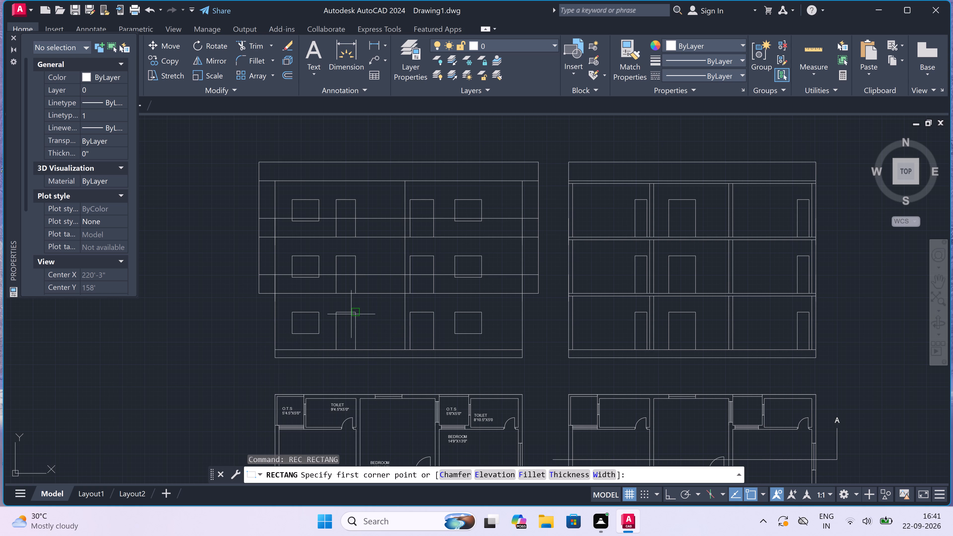
scroll(335, 316, up, 5)
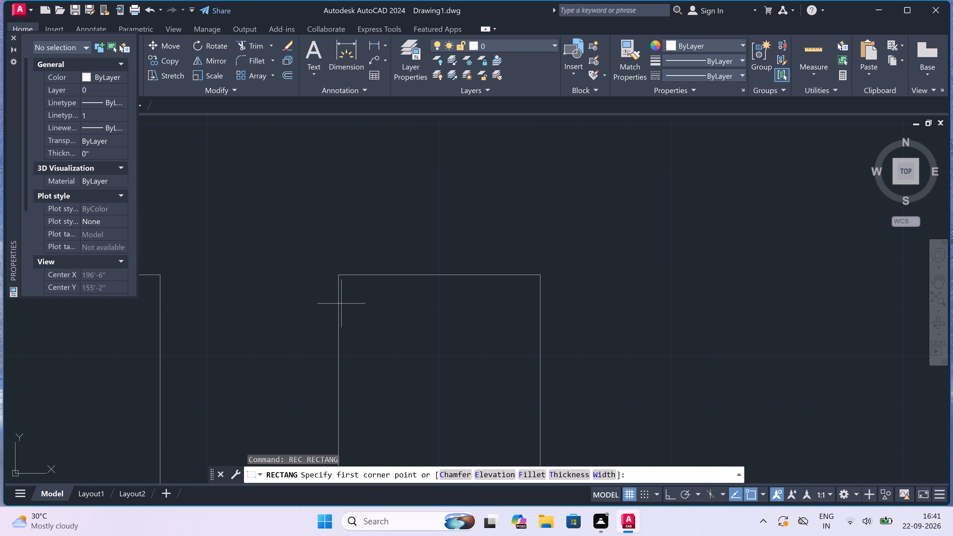
scroll(342, 280, up, 2)
drag(339, 276, 344, 278)
scroll(545, 349, down, 7)
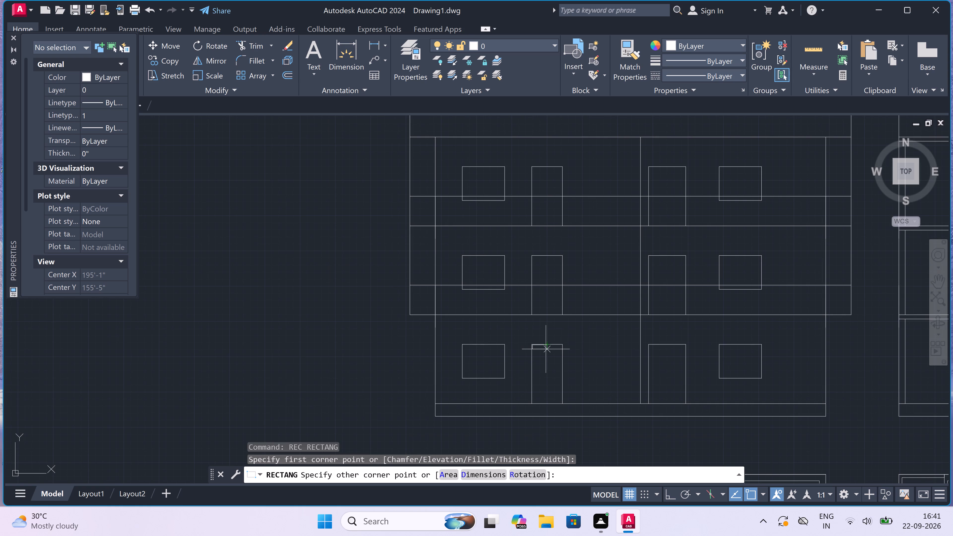
scroll(561, 388, up, 4)
scroll(552, 399, down, 1)
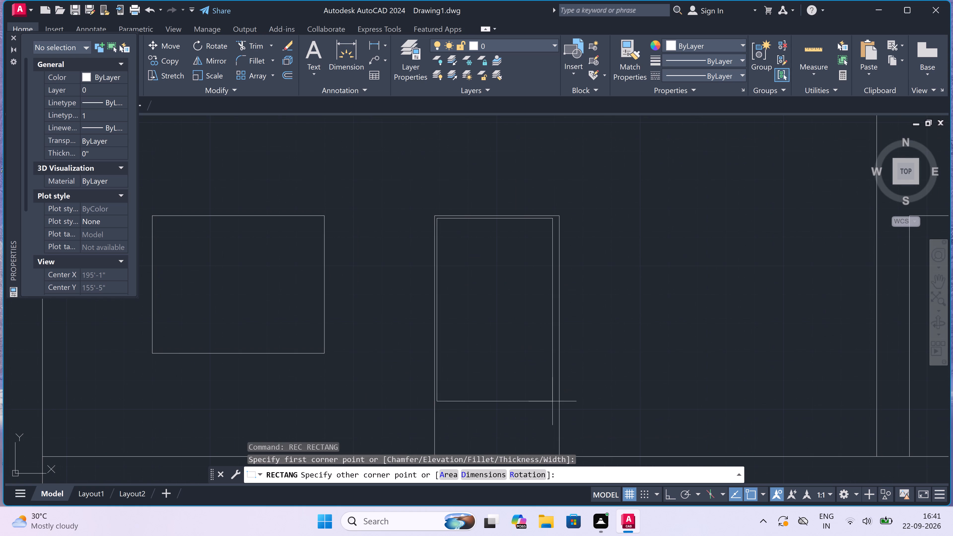
scroll(552, 421, down, 3)
scroll(548, 429, up, 3)
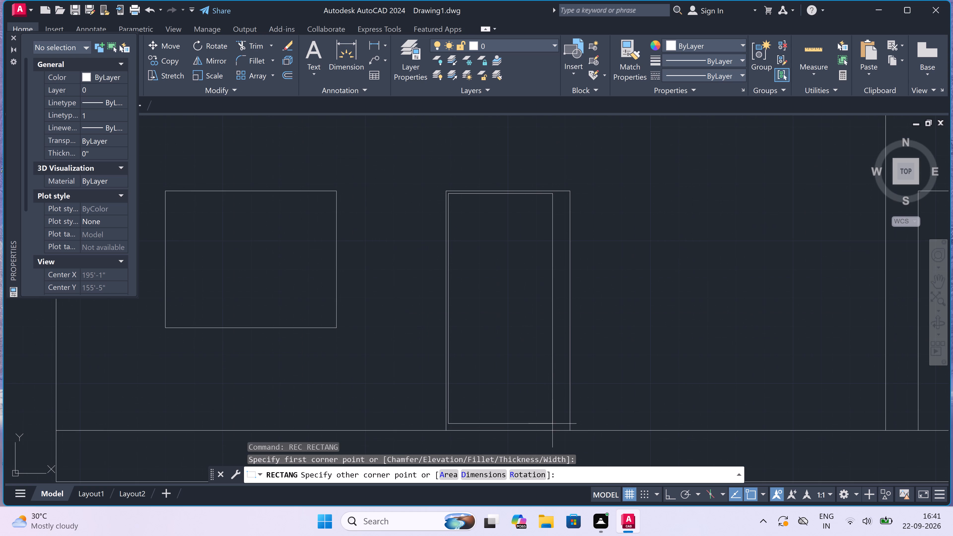
scroll(563, 425, up, 1)
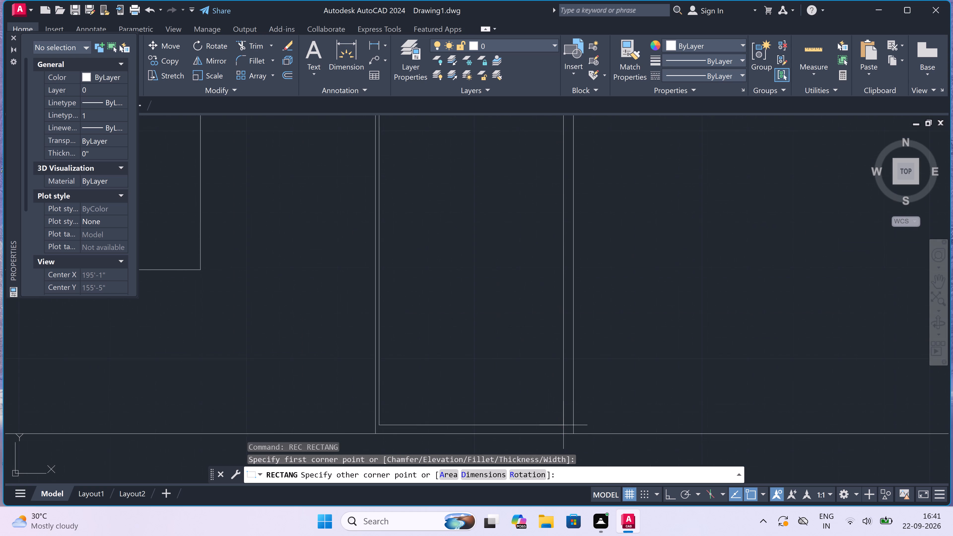
scroll(563, 425, up, 1)
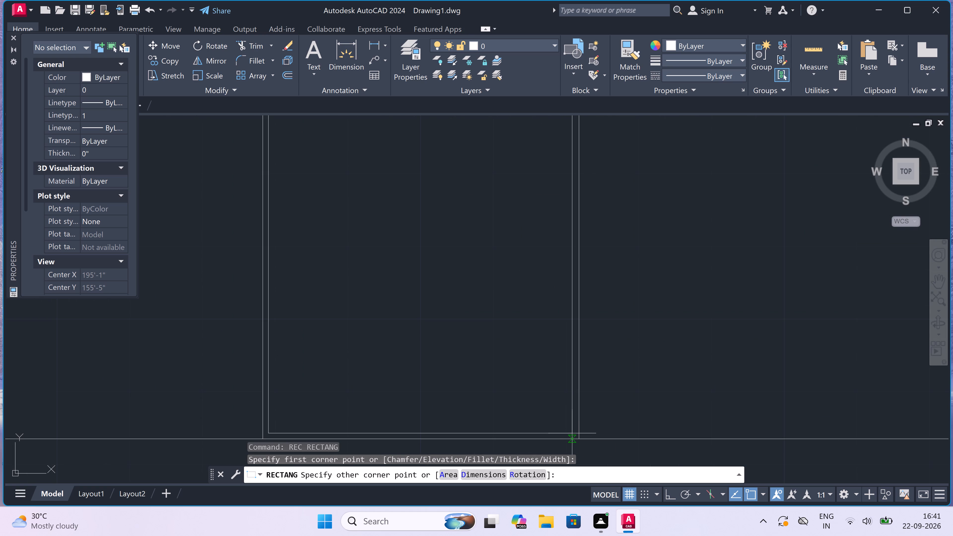
scroll(572, 433, up, 2)
click(576, 436)
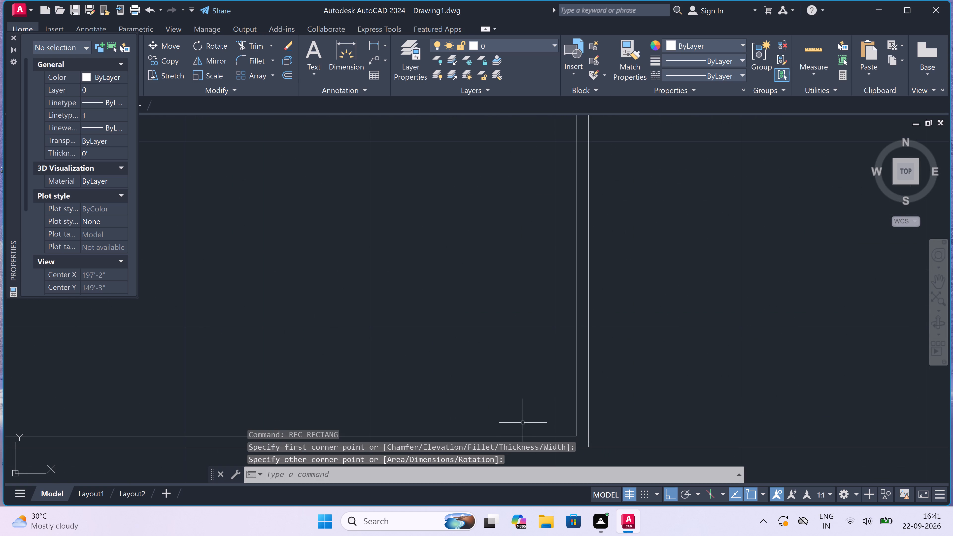
Draw an inner frame rectangle just inside the outline of the elevation's left ground-floor window.
scroll(467, 390, down, 5)
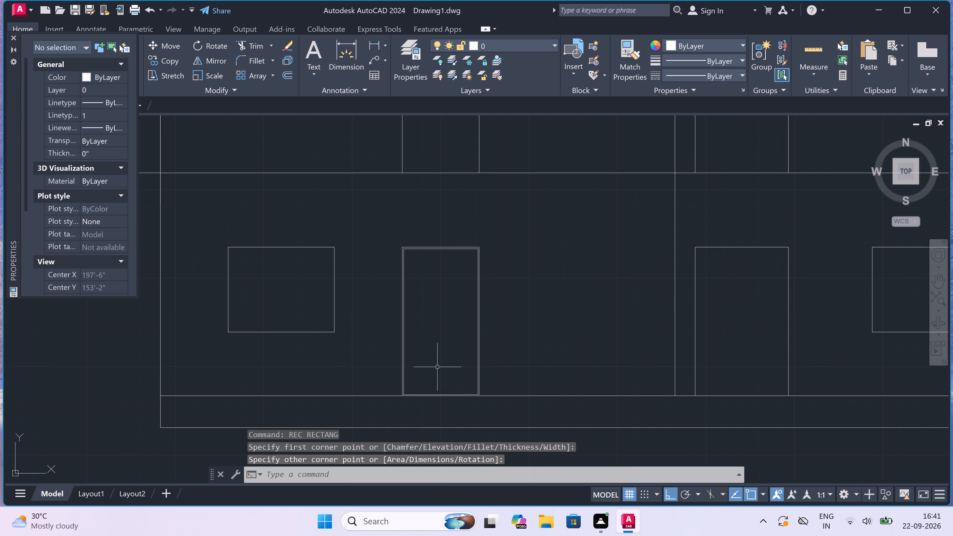
key(space)
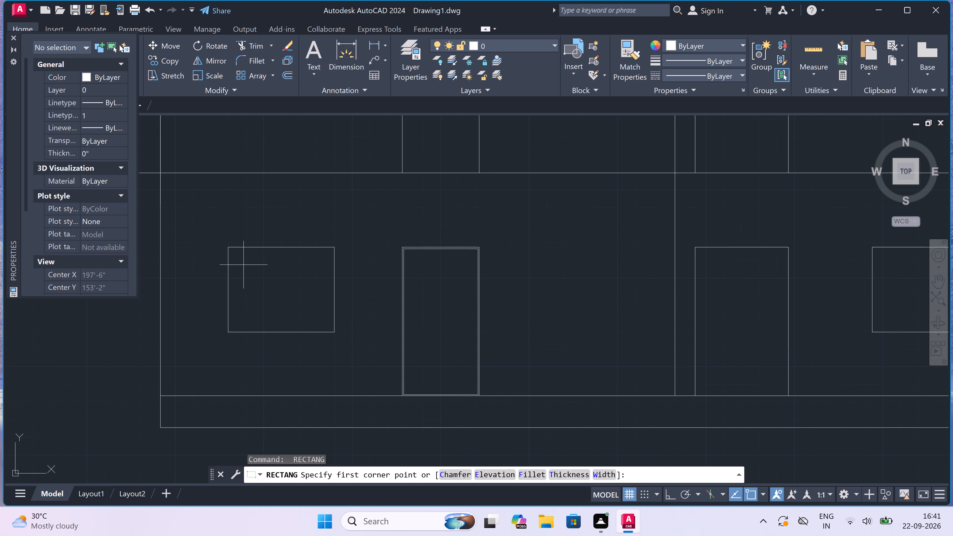
scroll(226, 242, up, 3)
scroll(238, 278, up, 2)
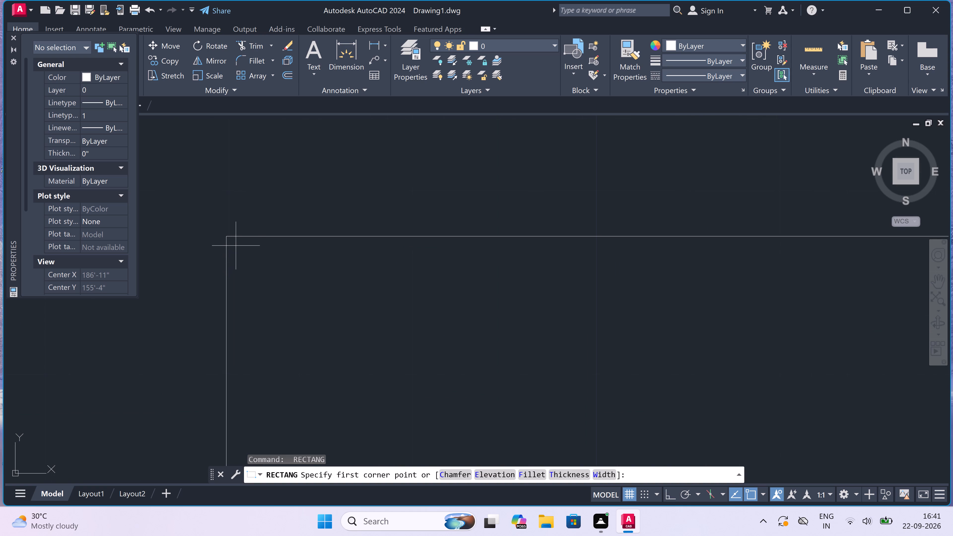
click(235, 246)
scroll(545, 430, down, 2)
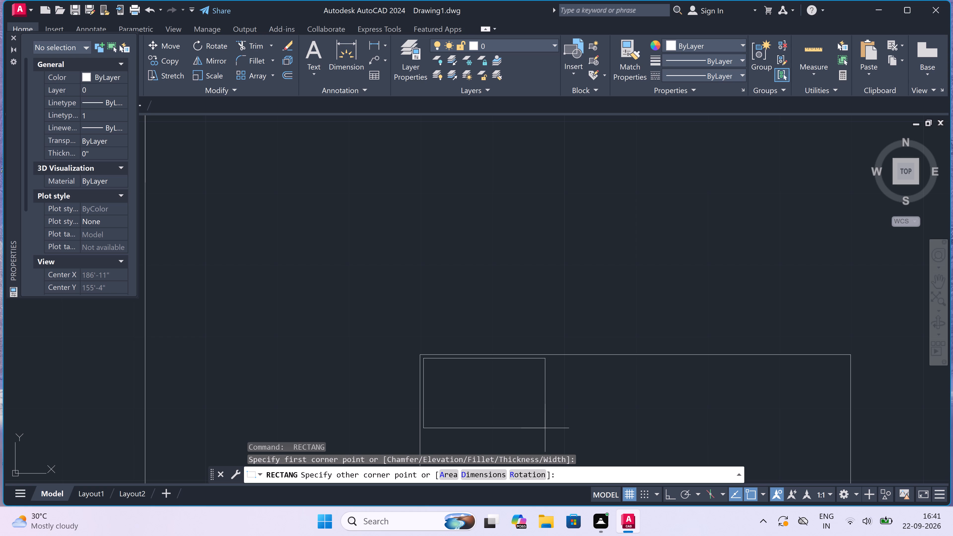
scroll(545, 428, down, 1)
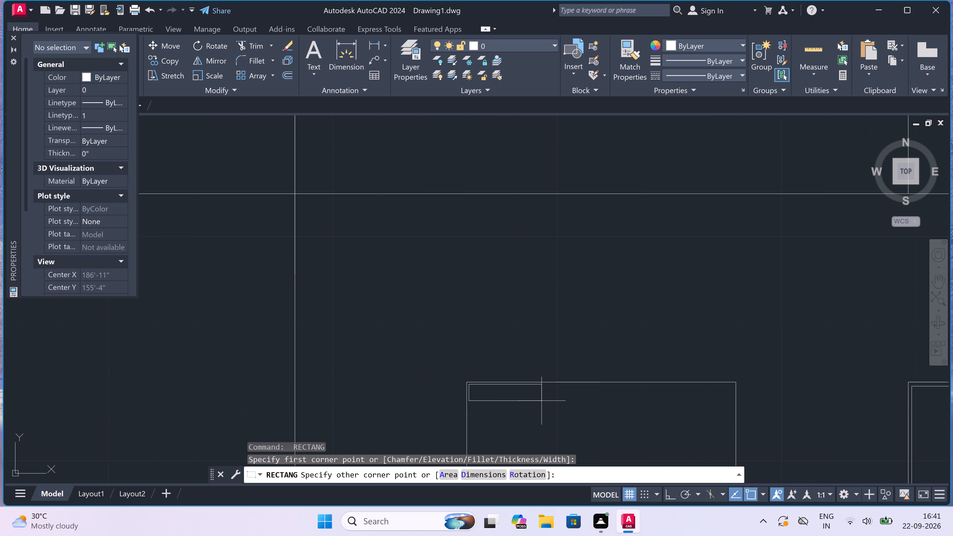
scroll(542, 401, down, 5)
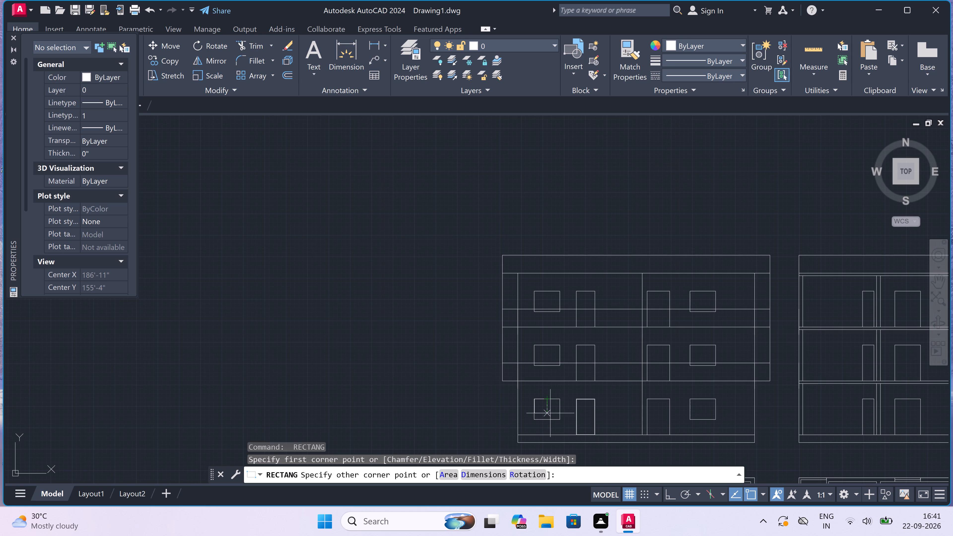
scroll(553, 427, up, 4)
scroll(581, 367, up, 1)
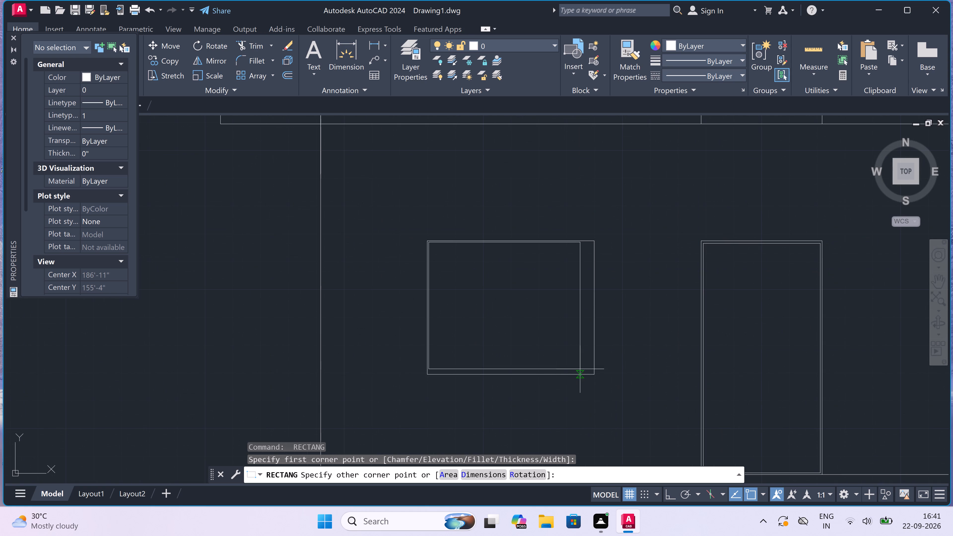
scroll(580, 366, up, 1)
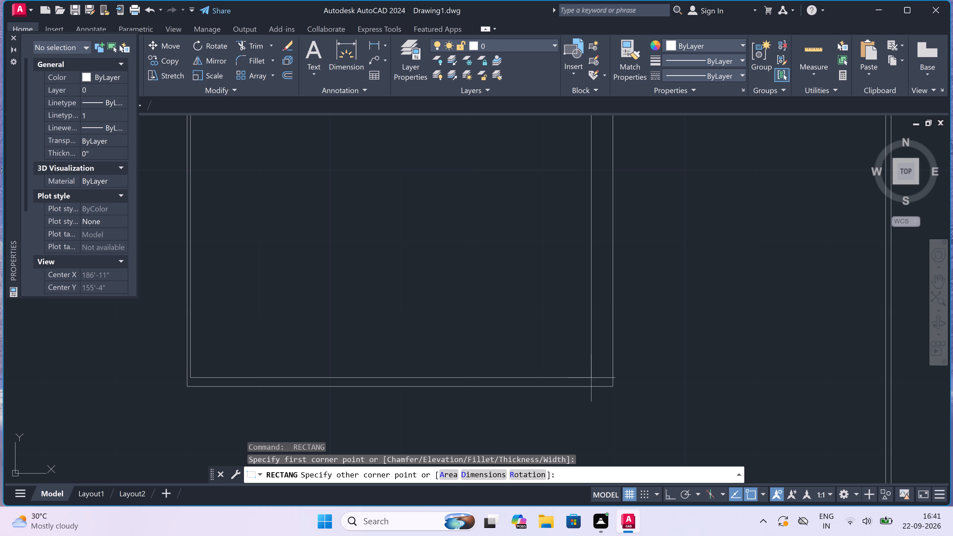
scroll(608, 380, up, 2)
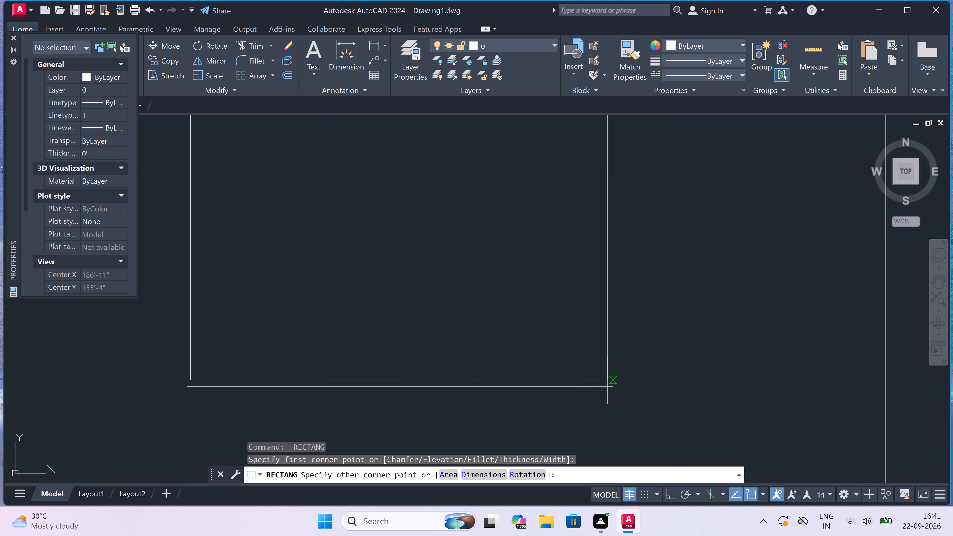
scroll(608, 380, up, 1)
click(615, 390)
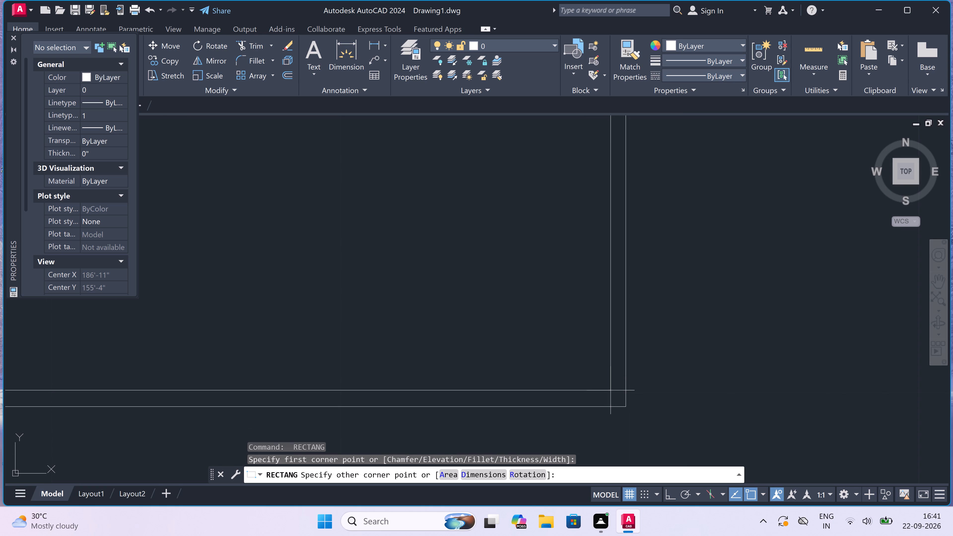
Draw an inner frame rectangle inside the elevation's right ground-floor door, ending its lower corner on the floor line.
scroll(460, 360, down, 5)
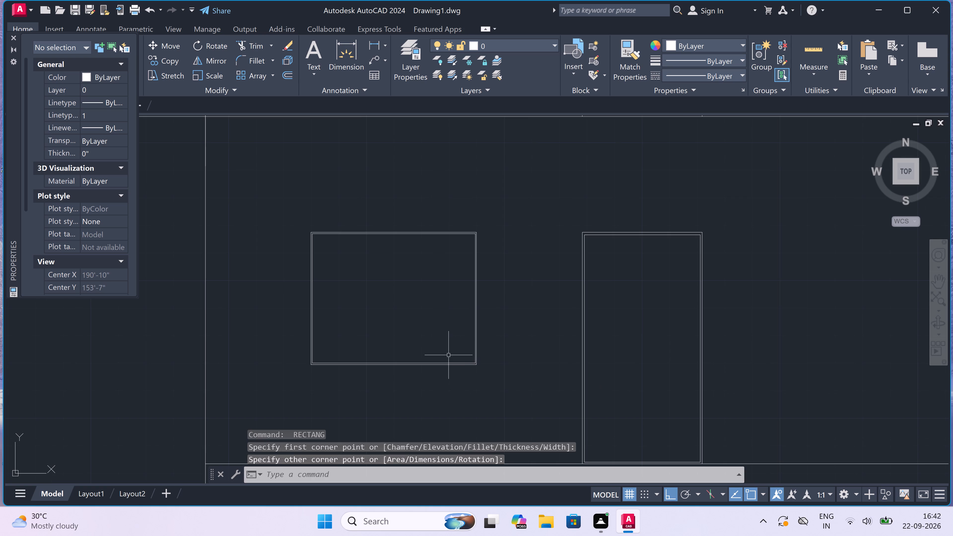
scroll(444, 353, down, 3)
scroll(640, 365, up, 2)
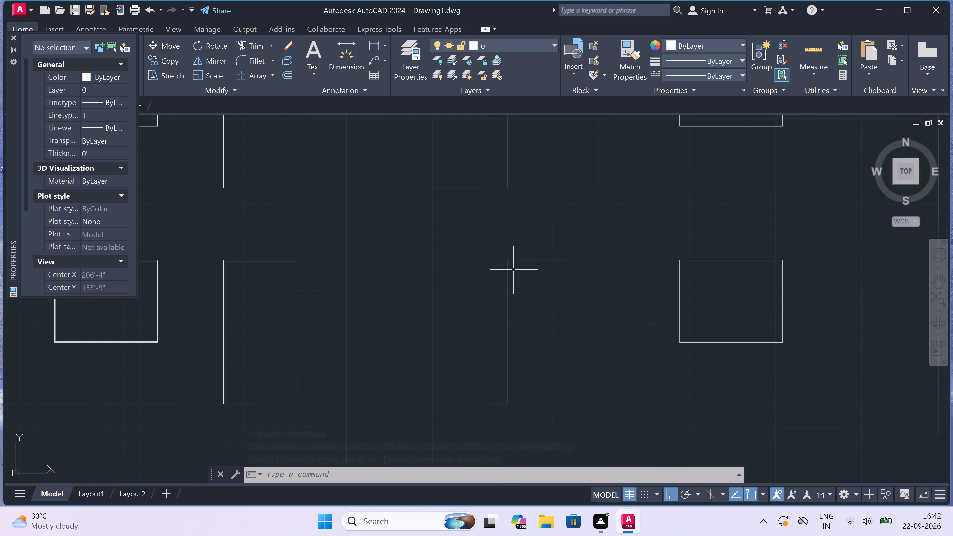
key(space)
scroll(513, 270, up, 3)
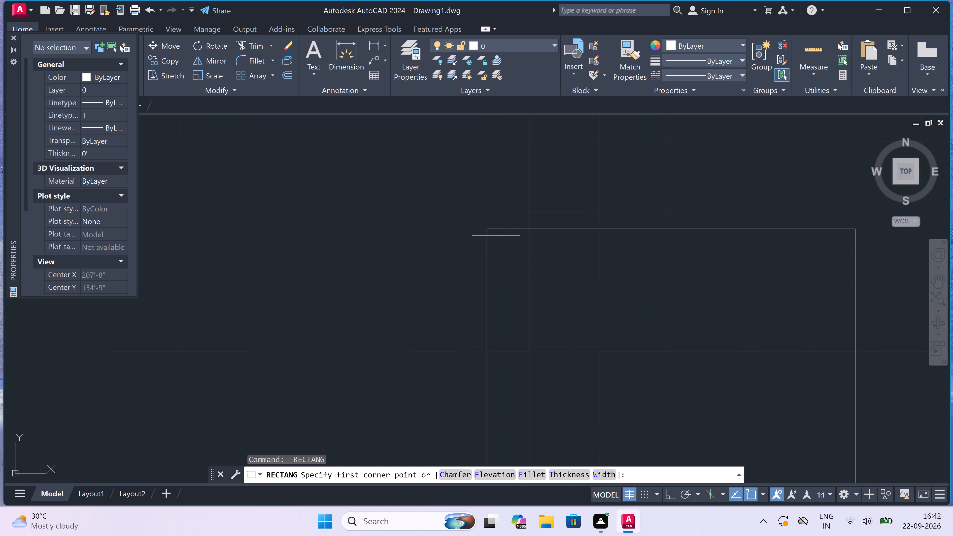
scroll(492, 235, up, 2)
drag(492, 234, 492, 234)
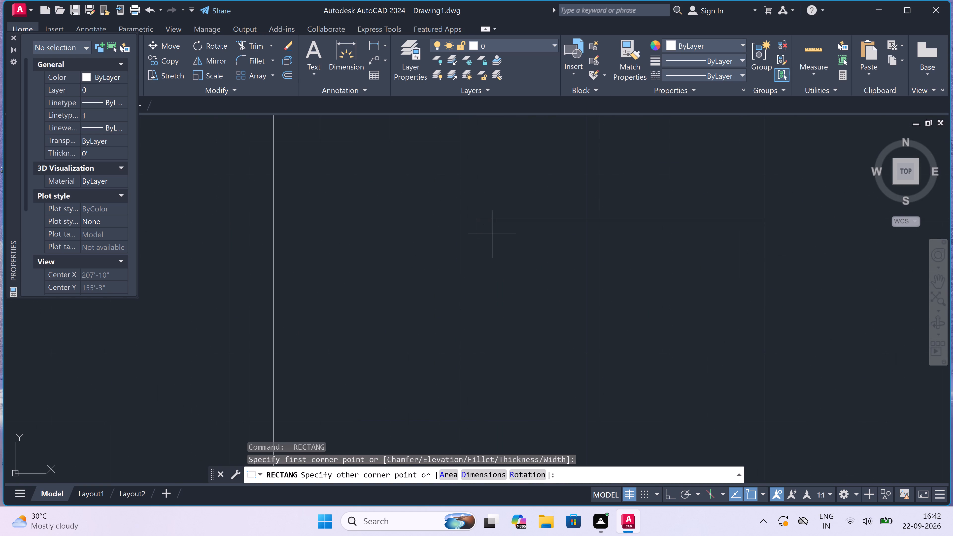
drag(492, 234, 494, 236)
scroll(572, 288, down, 6)
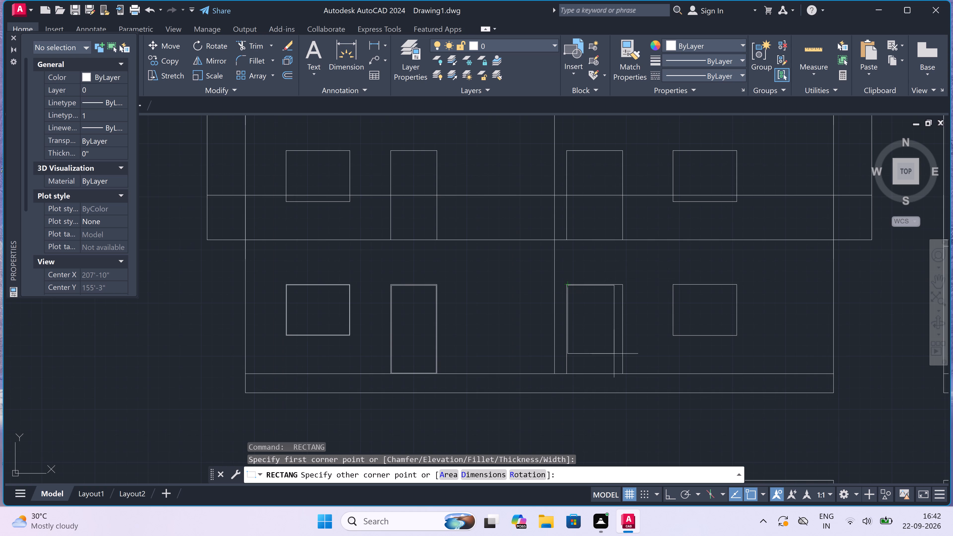
scroll(620, 366, up, 3)
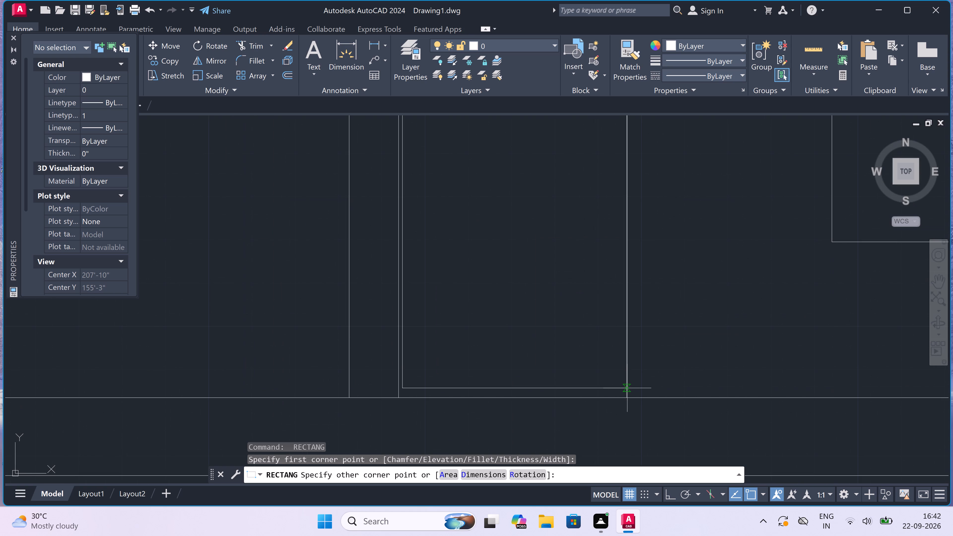
scroll(627, 391, up, 3)
scroll(620, 399, down, 1)
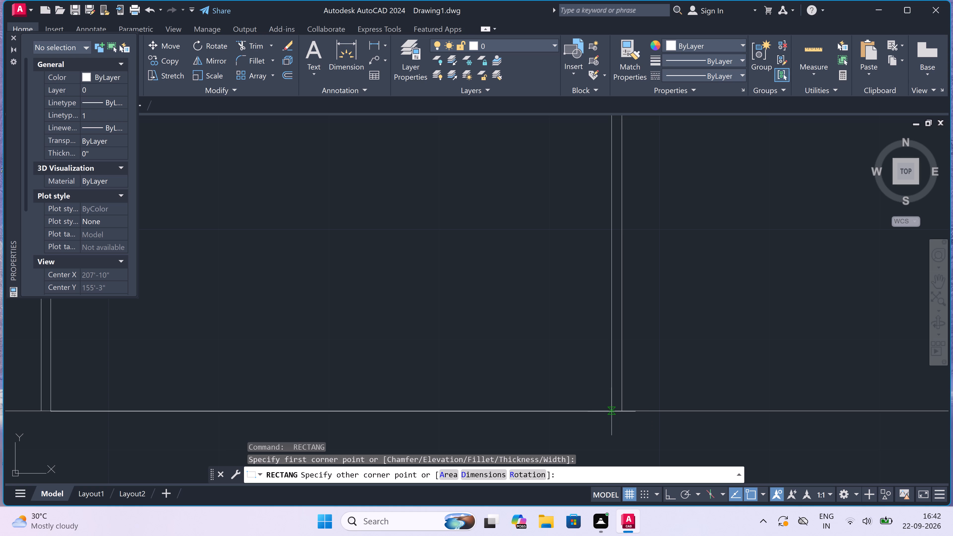
click(611, 411)
Draw a vertical centre line through the right ground-floor door's inner frame, from top to floor line, and a parallel line 1" to its right.
scroll(508, 397, down, 2)
scroll(476, 392, down, 1)
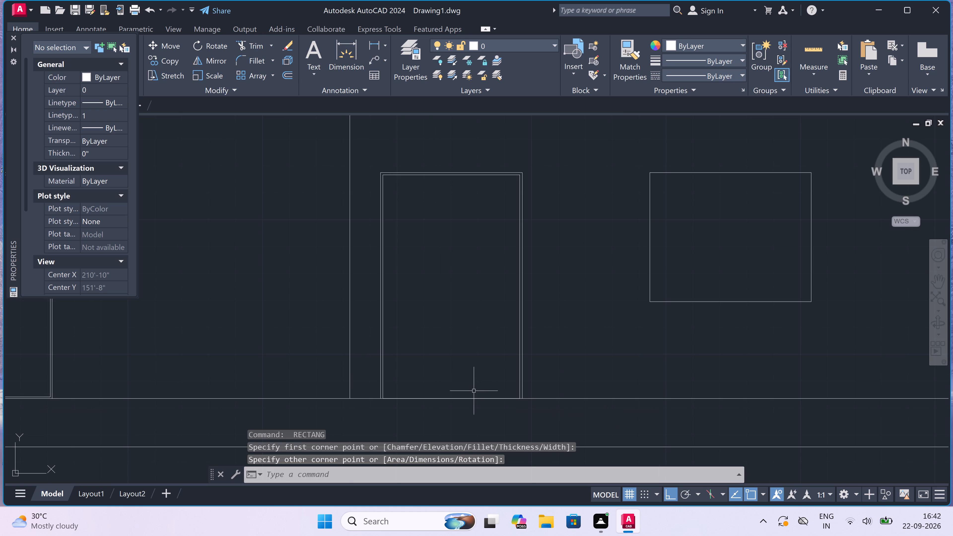
text(L)
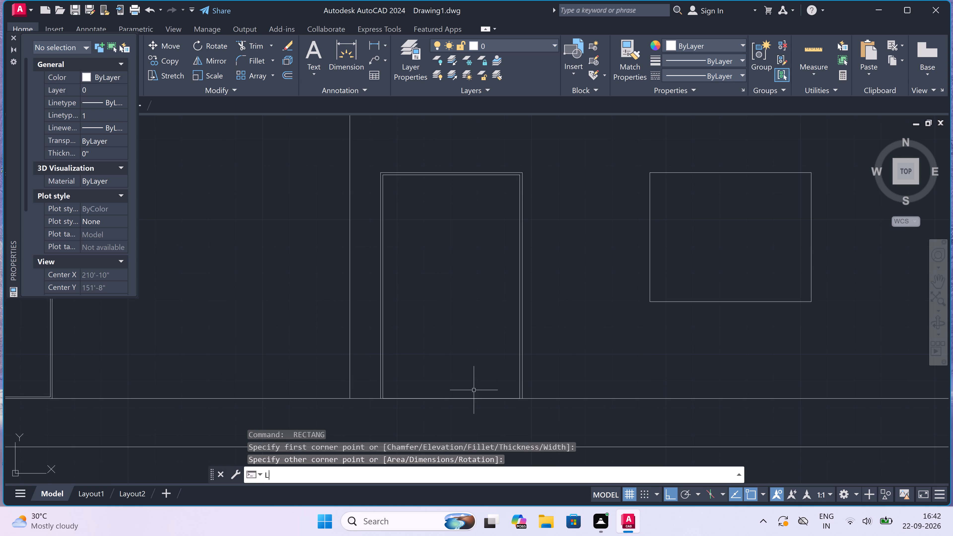
key(space)
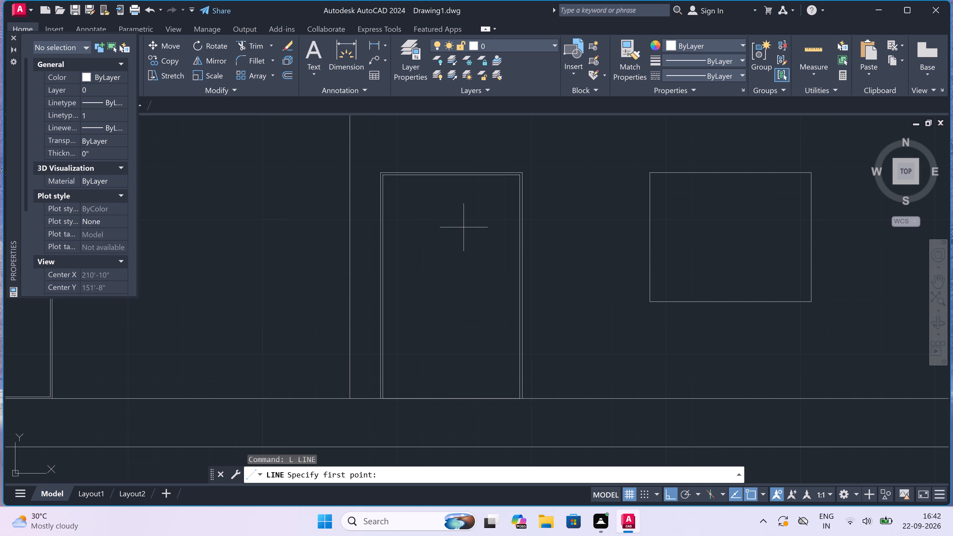
click(449, 176)
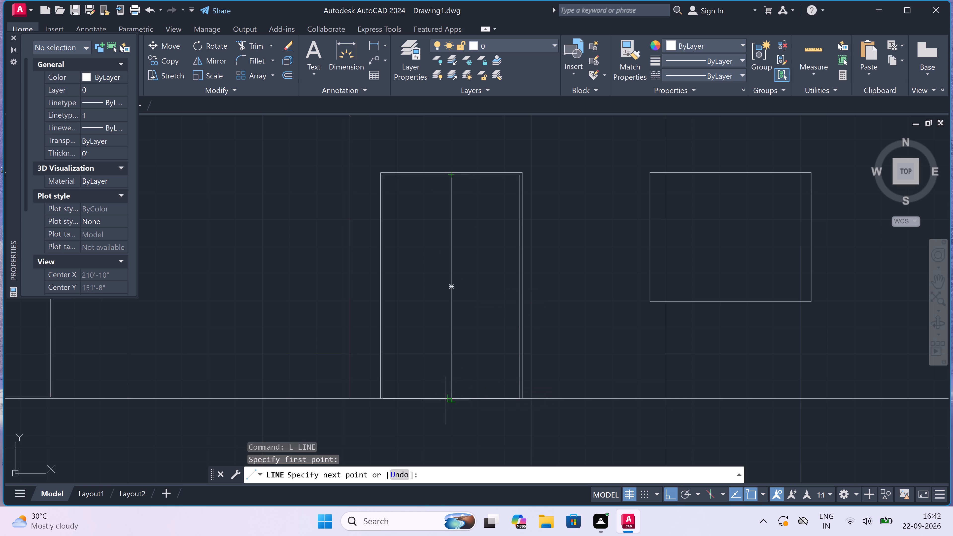
click(451, 399)
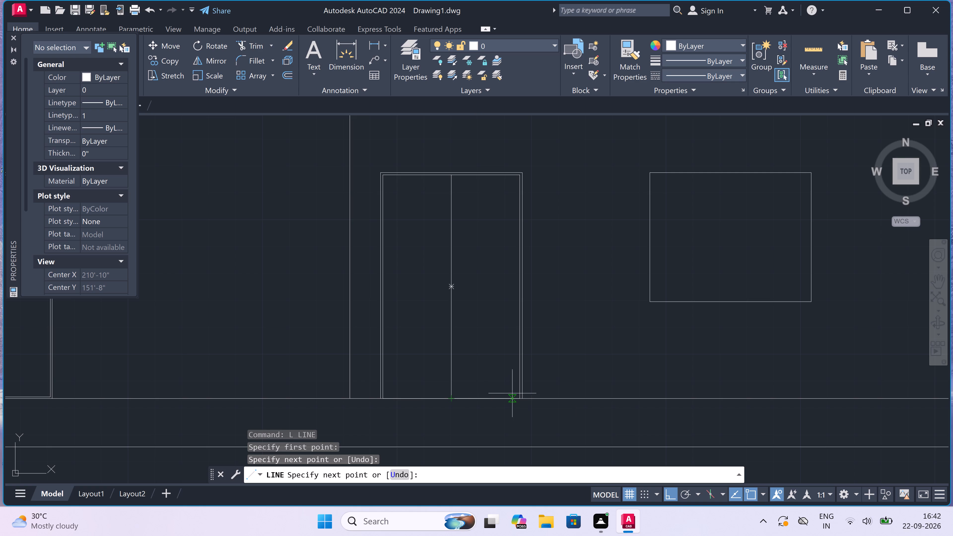
key(1)
key(shift+quotedbl)
key(space)
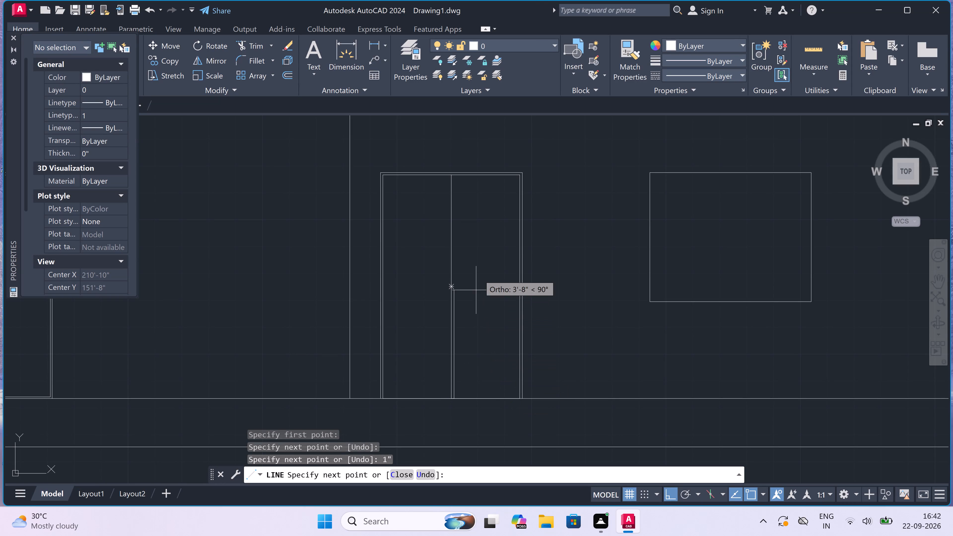
scroll(452, 180, up, 2)
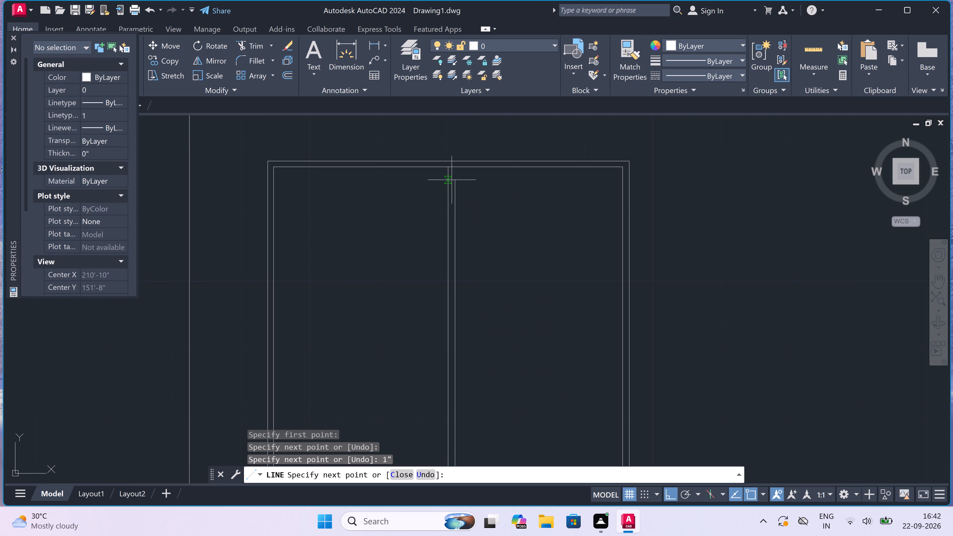
scroll(454, 163, up, 3)
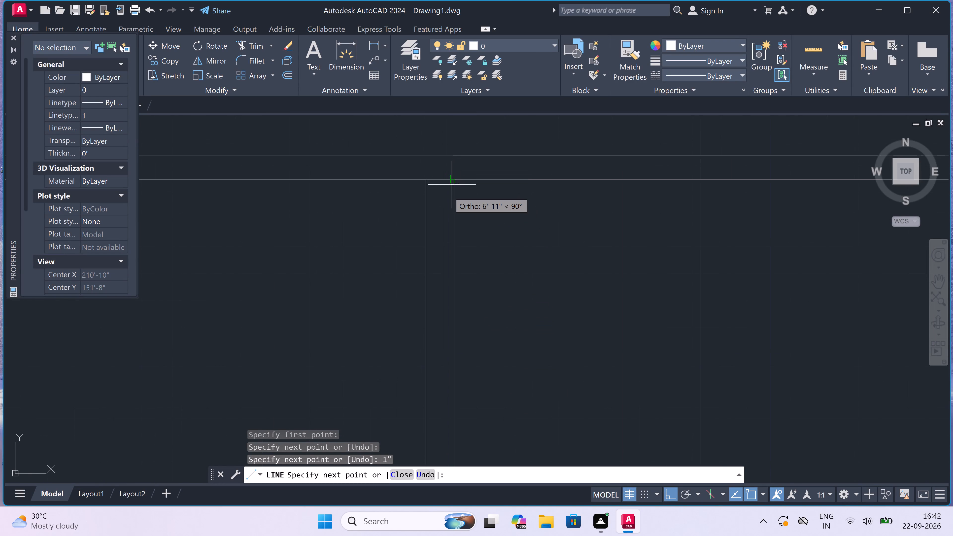
click(452, 177)
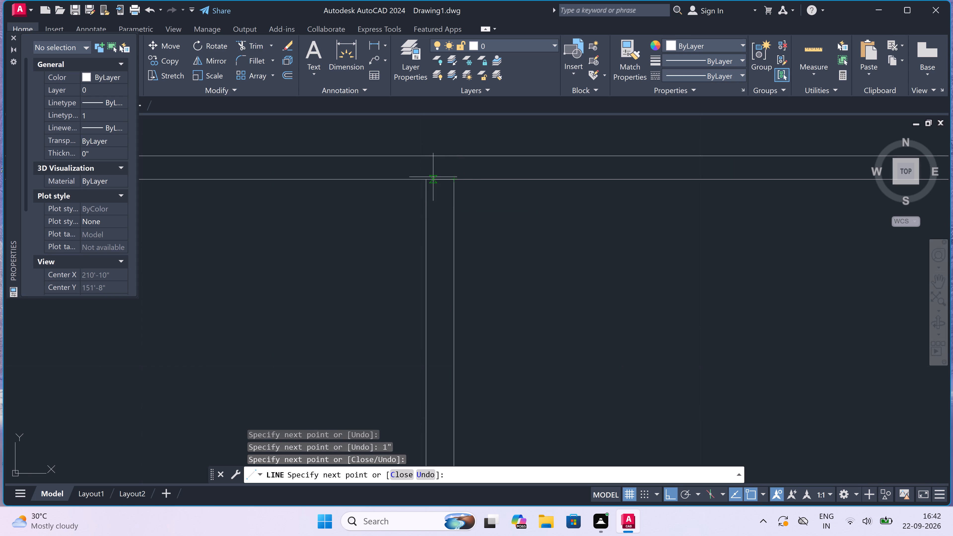
Draw a vertical line 1" to the left of the right ground-floor door's centre line, from the inner frame's top to the floor line.
click(426, 180)
text(1")
key(space)
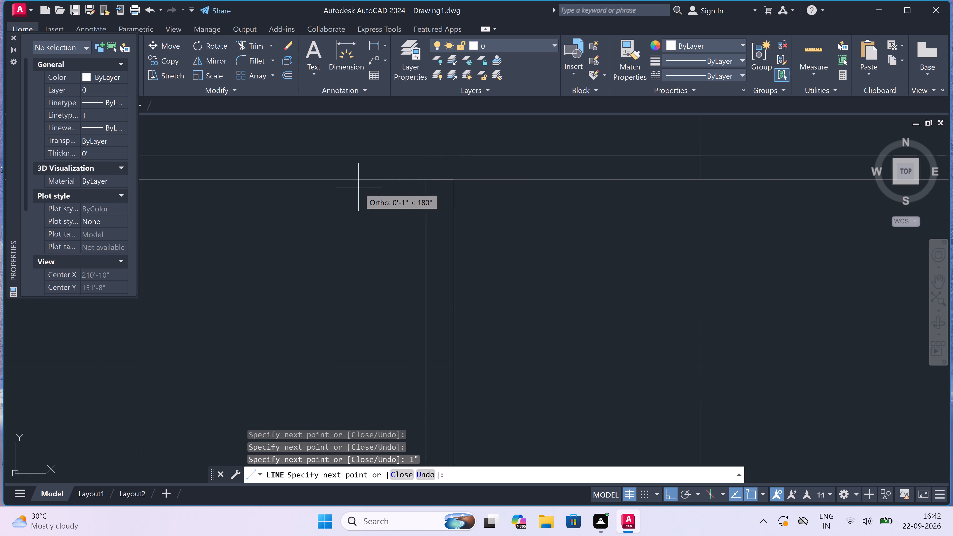
scroll(358, 187, down, 5)
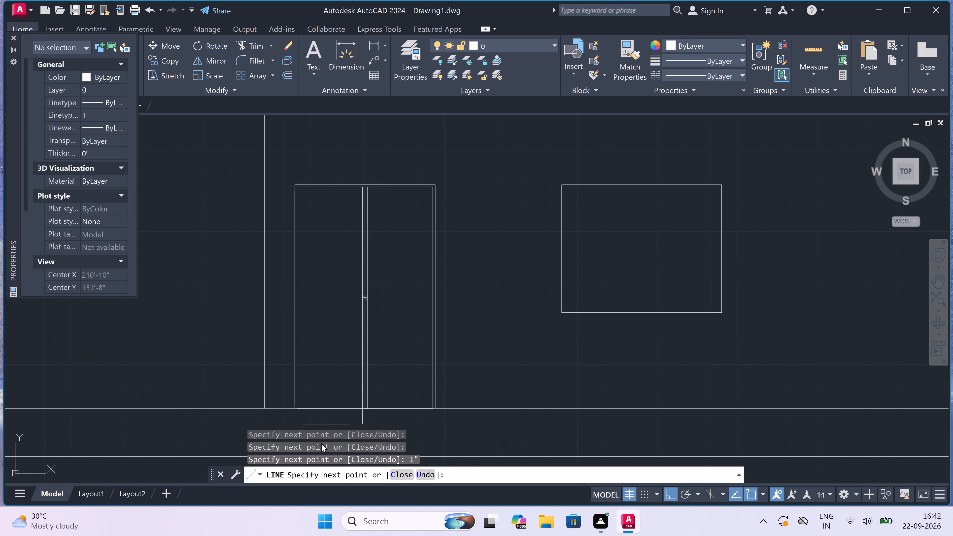
scroll(321, 443, up, 2)
scroll(349, 358, down, 3)
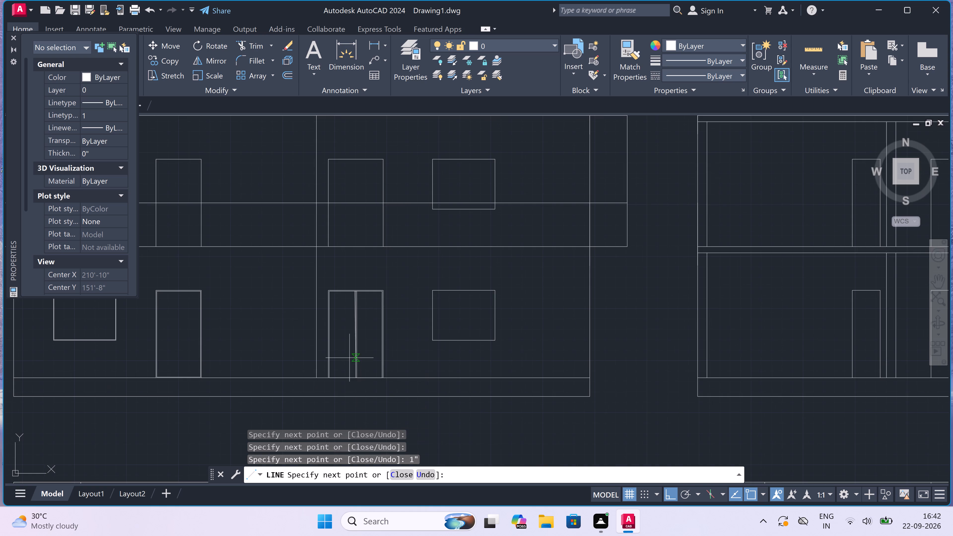
scroll(346, 372, up, 4)
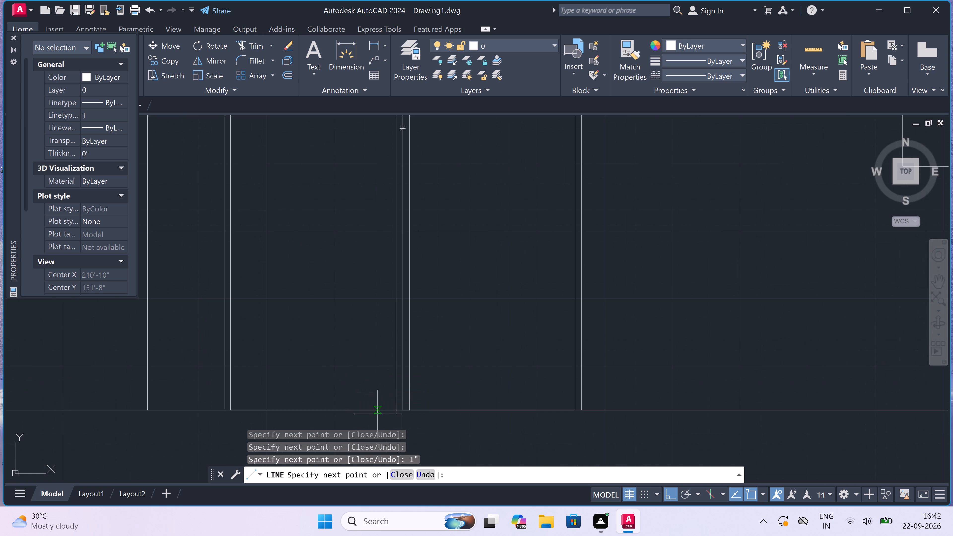
scroll(386, 416, up, 2)
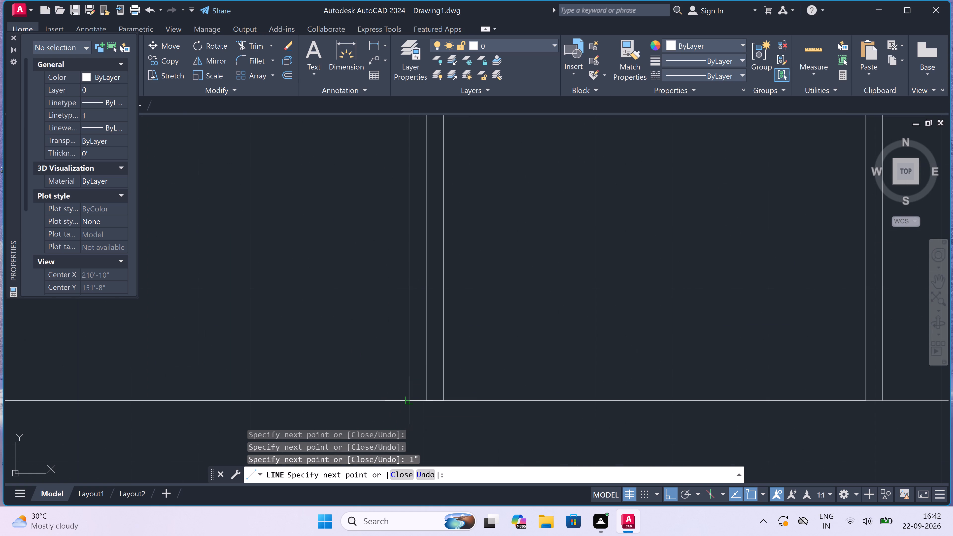
click(410, 403)
key(Escape)
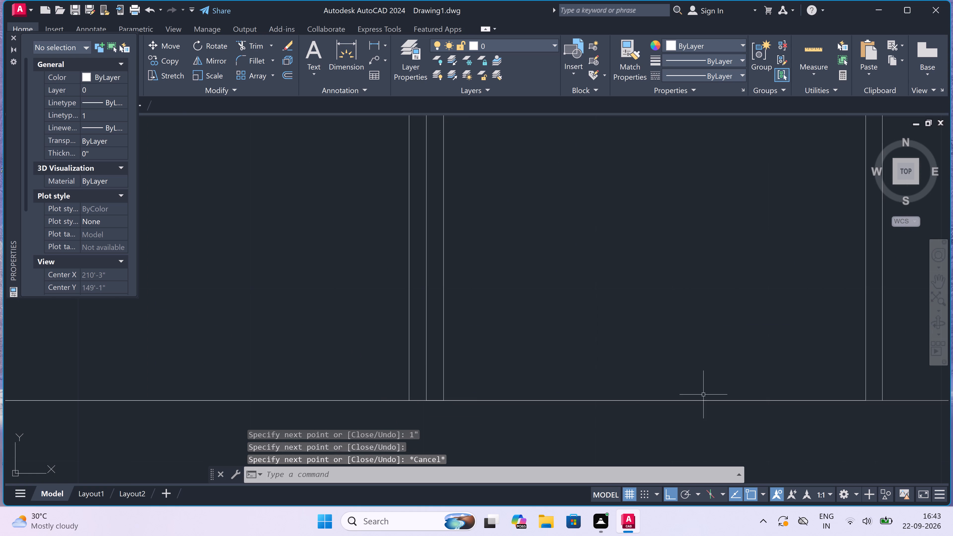
Draw a horizontal bottom rail line 1" above the floor line, from the right ground-floor door's right outline to its left inner frame edge.
key(space)
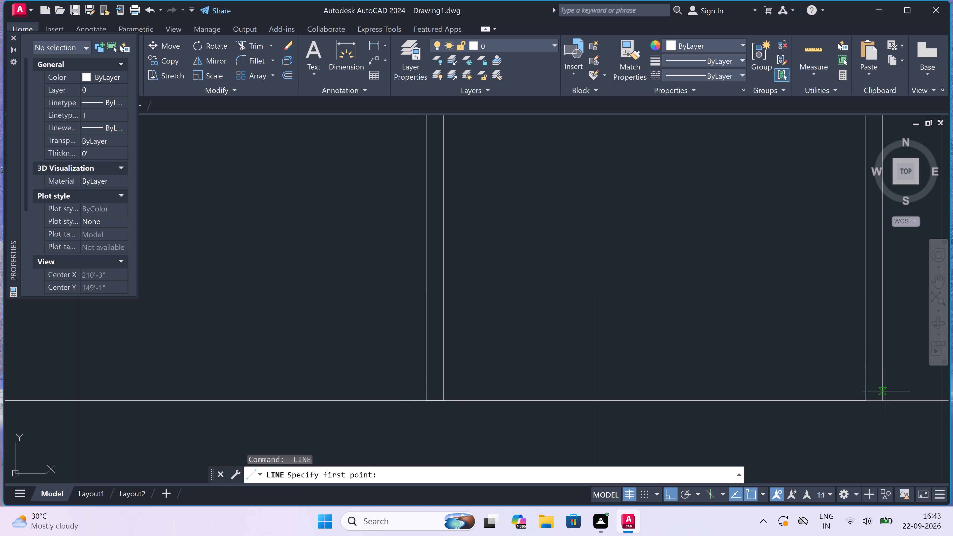
click(883, 400)
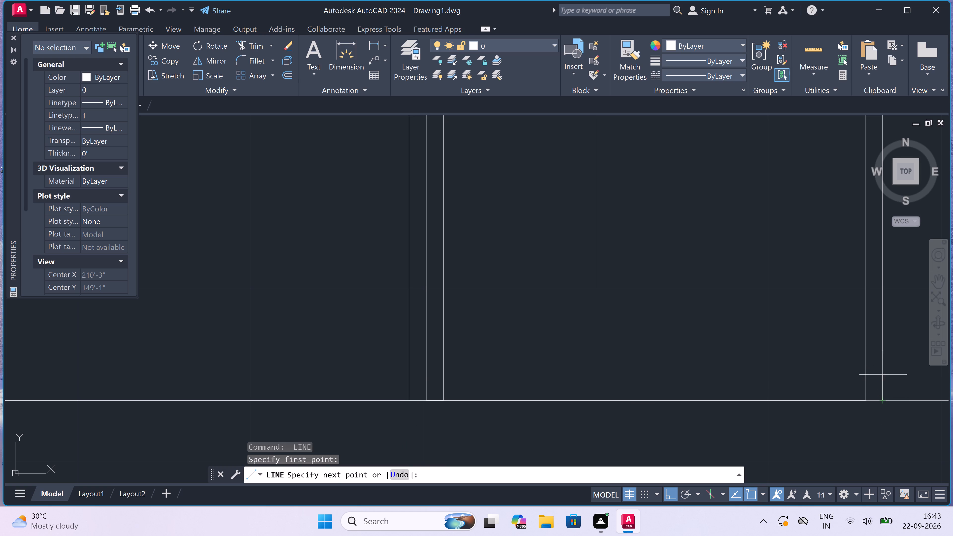
text(1")
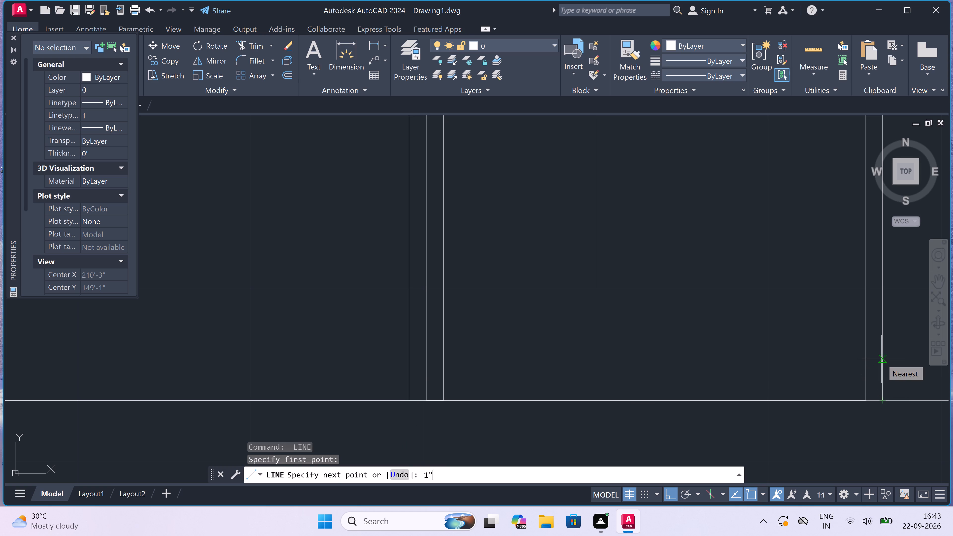
key(space)
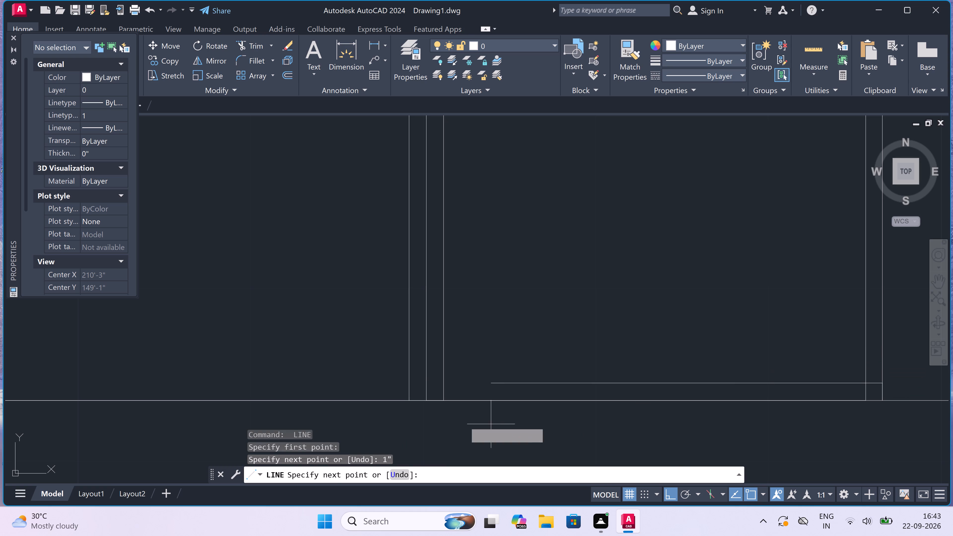
scroll(345, 409, down, 6)
scroll(312, 410, up, 2)
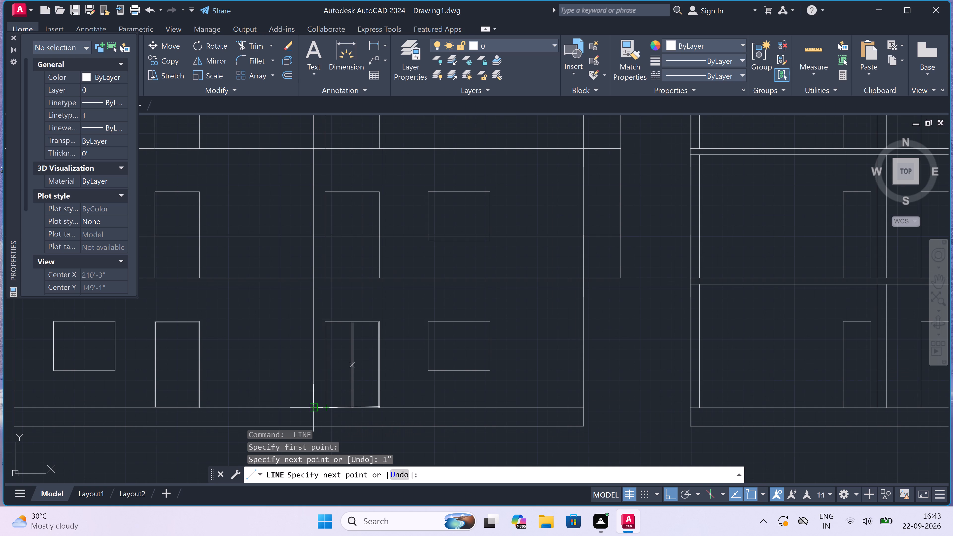
scroll(312, 410, up, 2)
scroll(411, 393, up, 3)
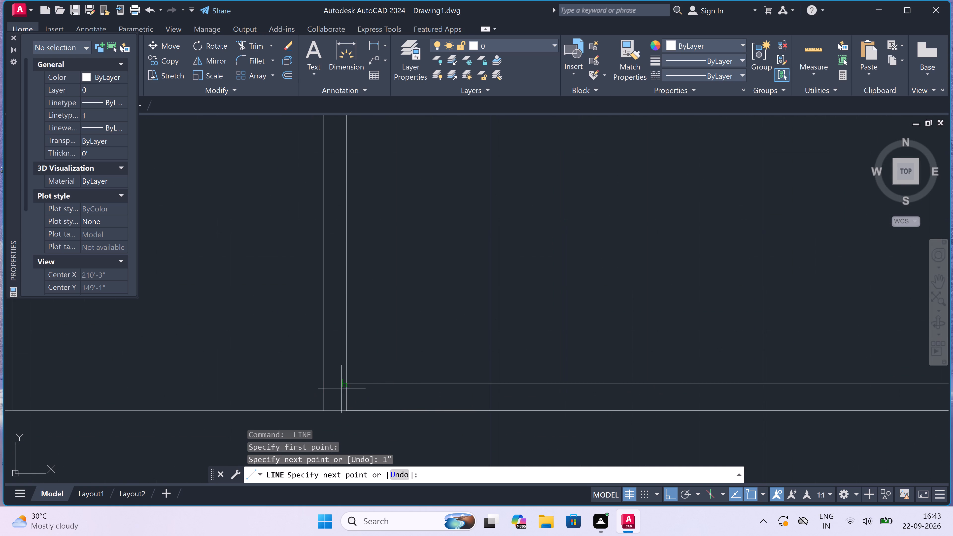
click(344, 387)
text(TR)
key(space)
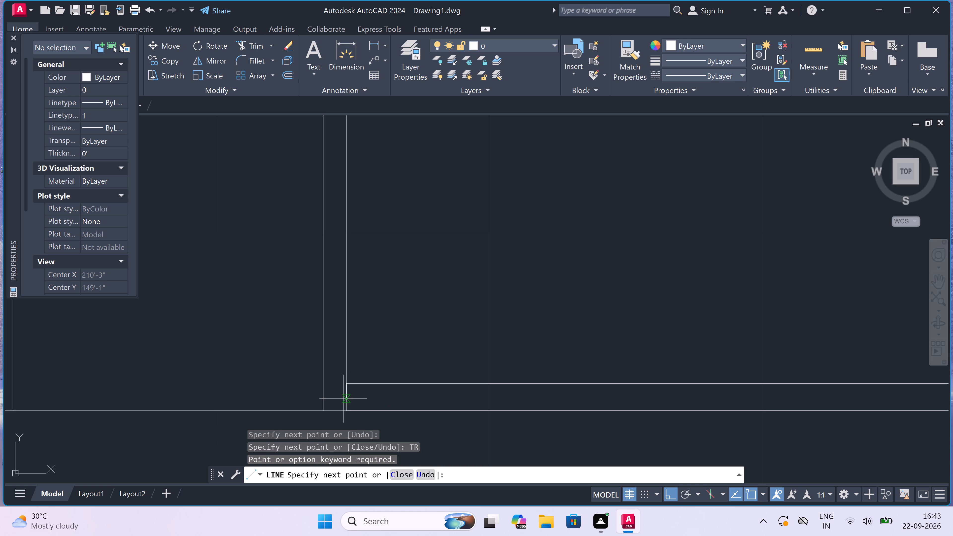
key(Escape)
key(Escape)
Trim the left inner frame edge and the three vertical centre lines below the right ground-floor door's bottom rail line.
text(TR)
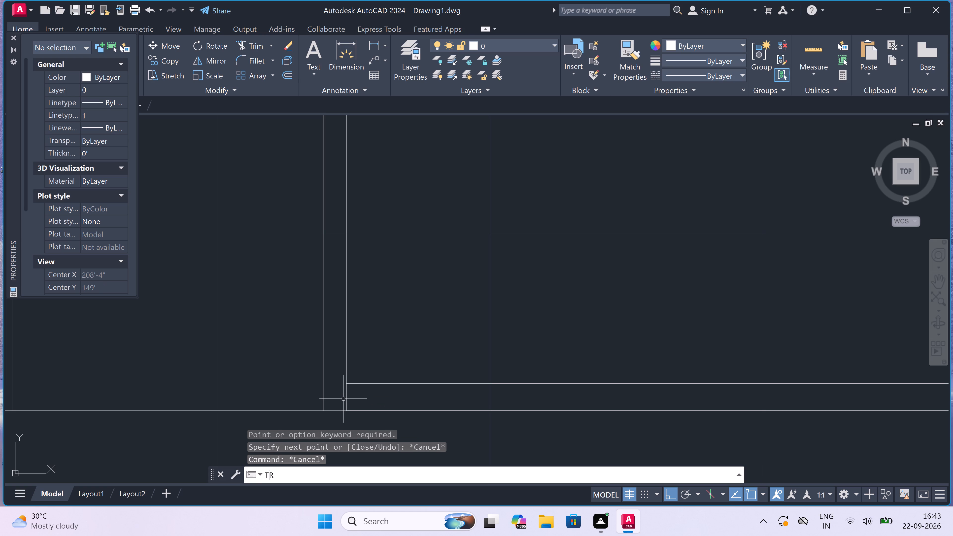
key(space)
click(345, 403)
scroll(345, 403, down, 3)
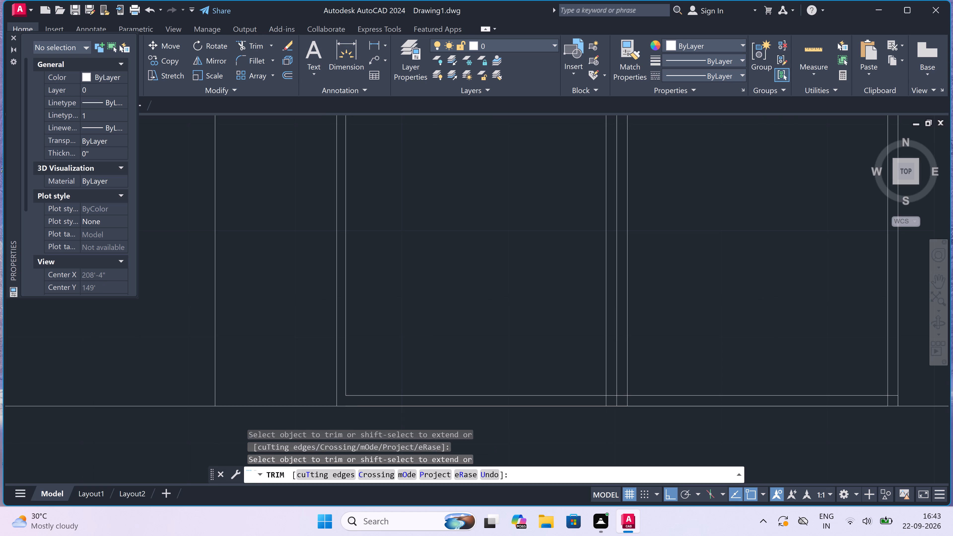
scroll(637, 400, up, 2)
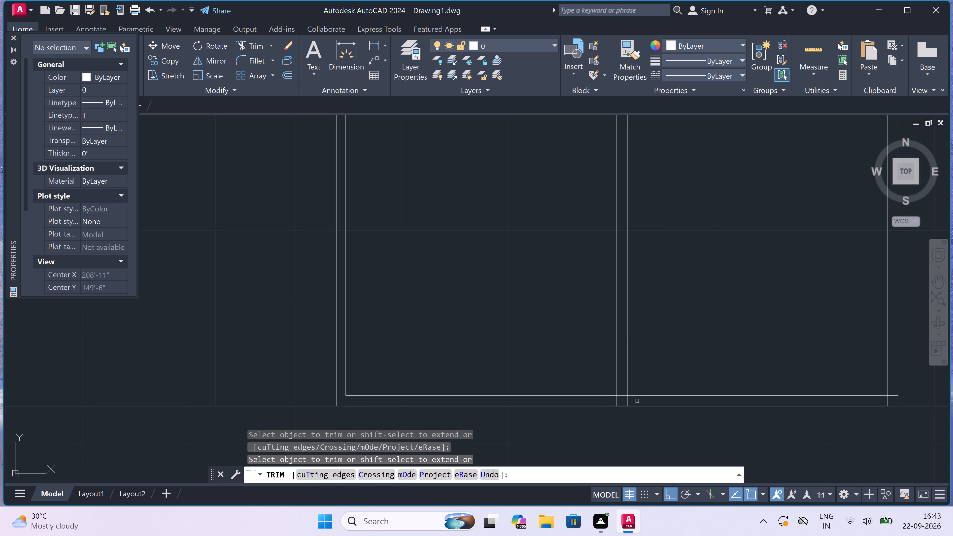
scroll(637, 400, up, 1)
click(637, 400)
click(440, 410)
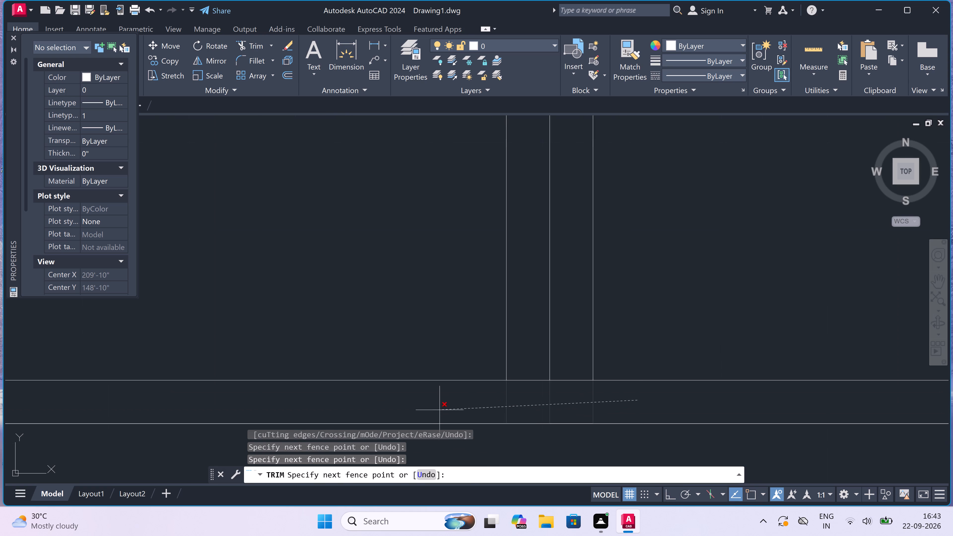
Trim the door's right inner frame edge below the bottom rail line and the rail's overhang between inner frame and outline.
scroll(440, 410, down, 6)
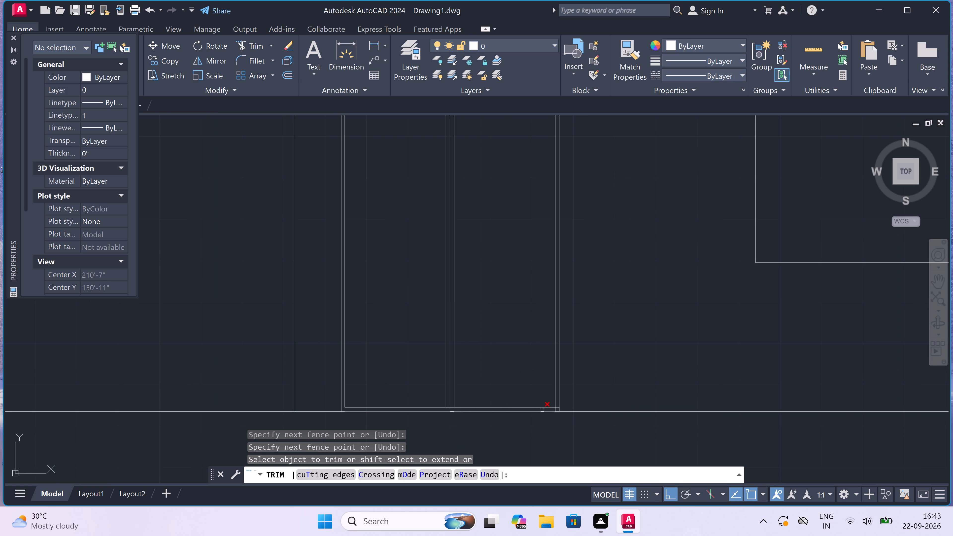
scroll(555, 407, up, 4)
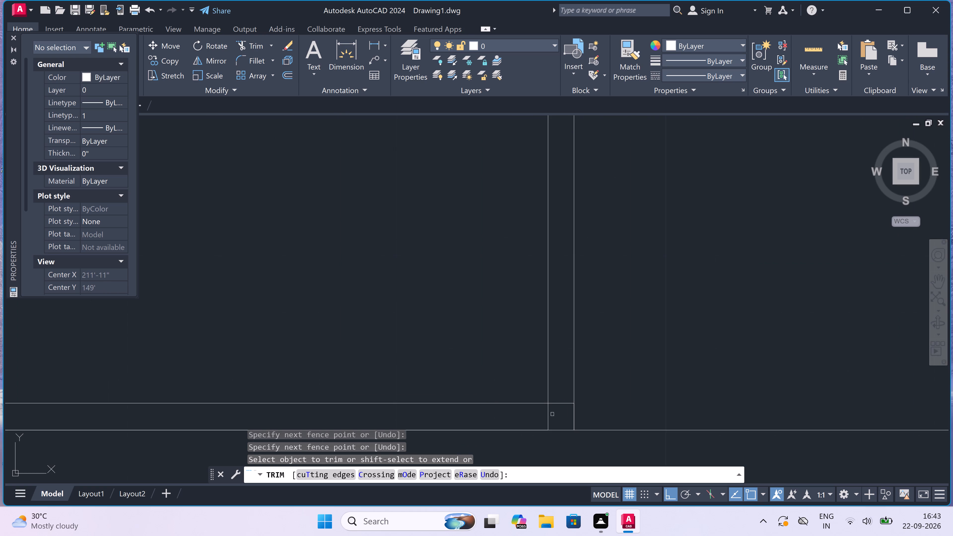
scroll(547, 419, up, 2)
click(547, 419)
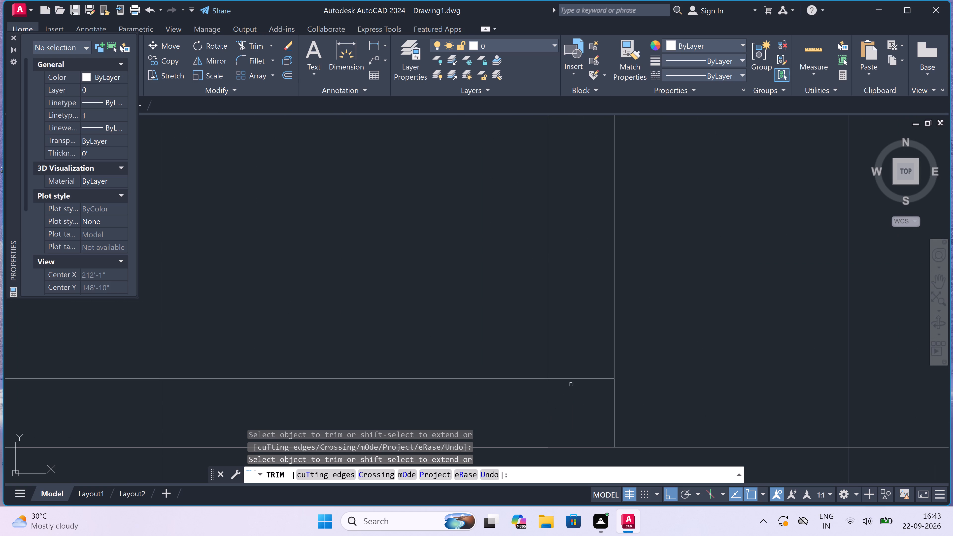
drag(580, 369, 582, 379)
click(582, 391)
scroll(505, 369, down, 2)
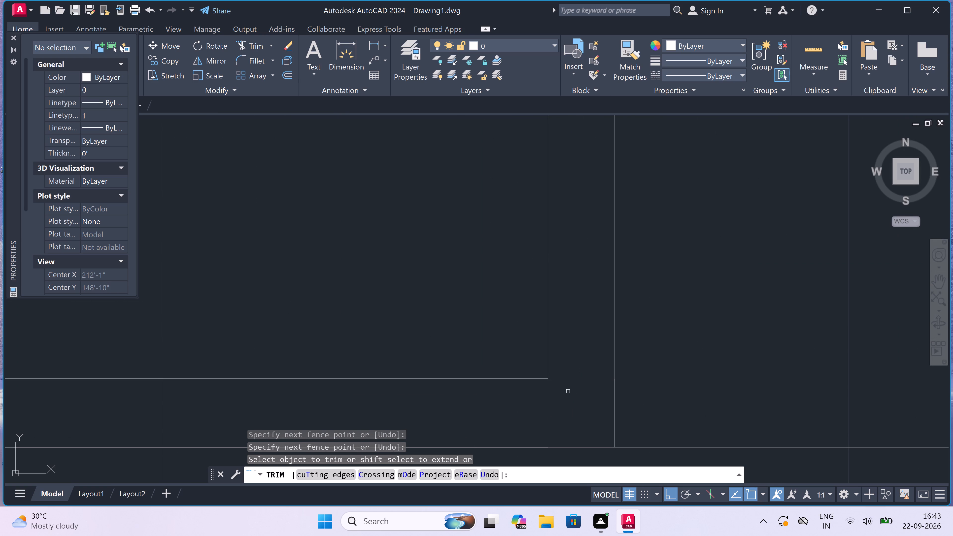
scroll(475, 356, down, 6)
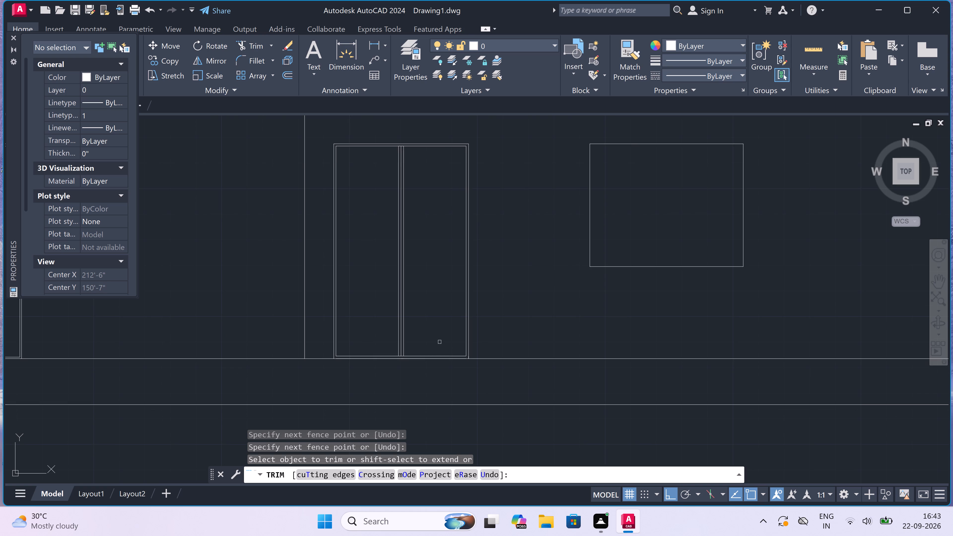
key(Escape)
Draw a small, flat horizontal rectangle as a handle at about mid-height on the door's right leaf, just beside the centre lines.
key(r)
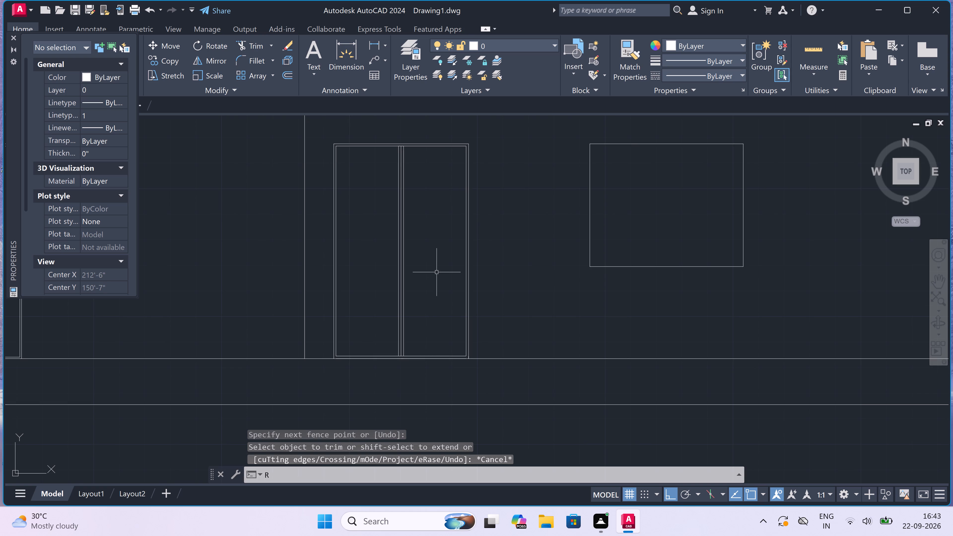
text(EC)
key(space)
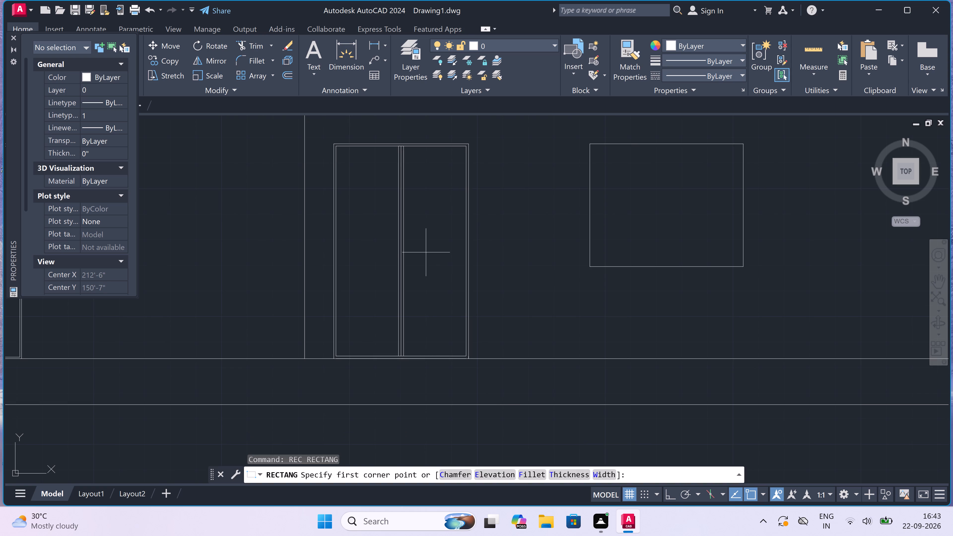
click(412, 243)
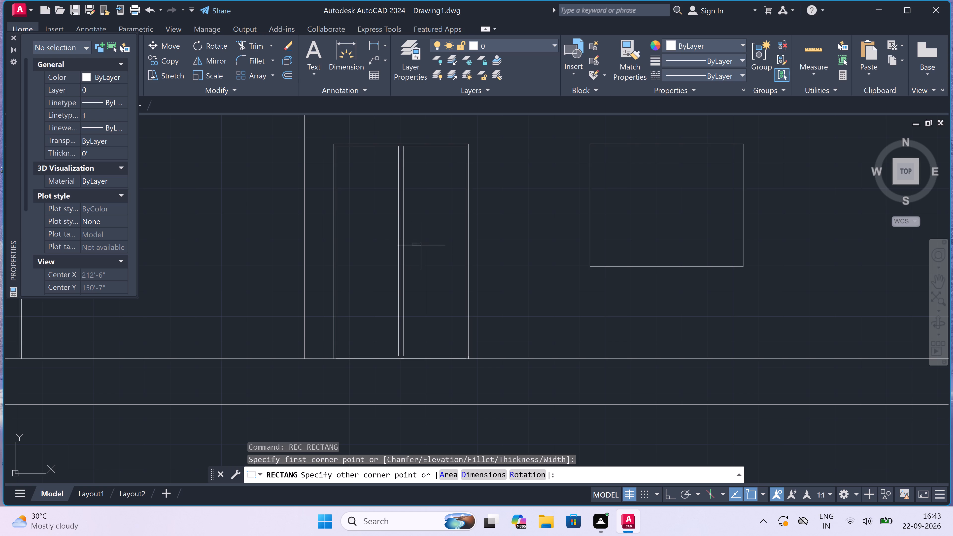
scroll(421, 246, up, 1)
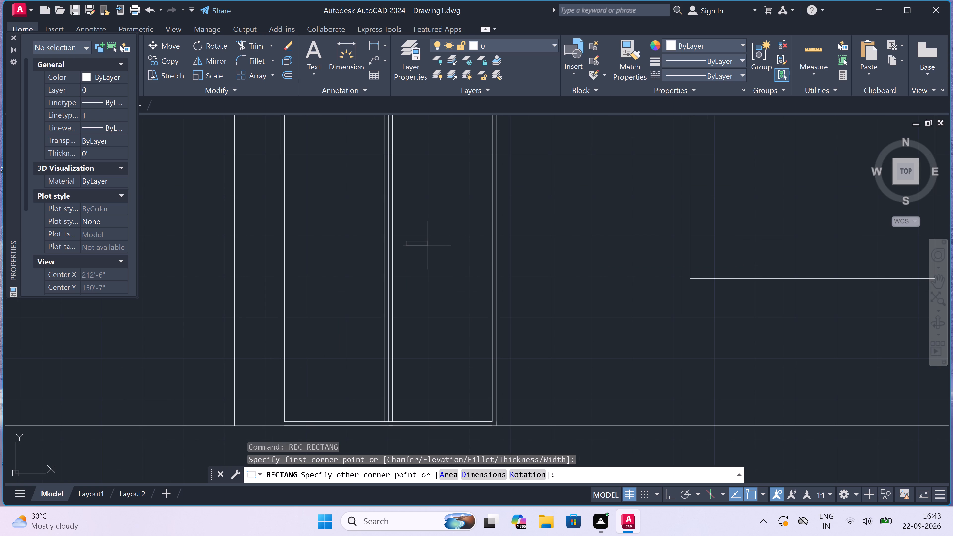
click(429, 245)
Copy the handle rectangle horizontally about 1'-2" onto the left leaf of the same door.
click(420, 242)
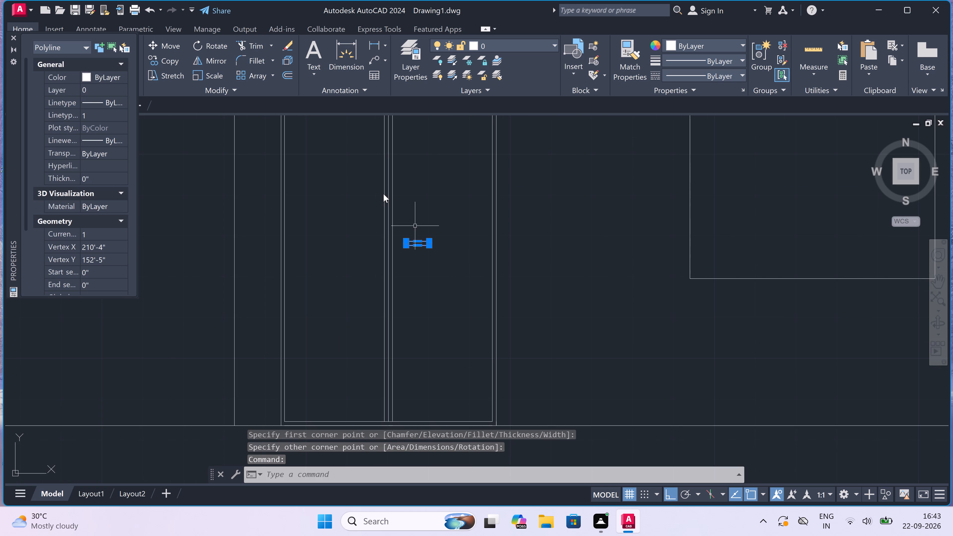
click(173, 55)
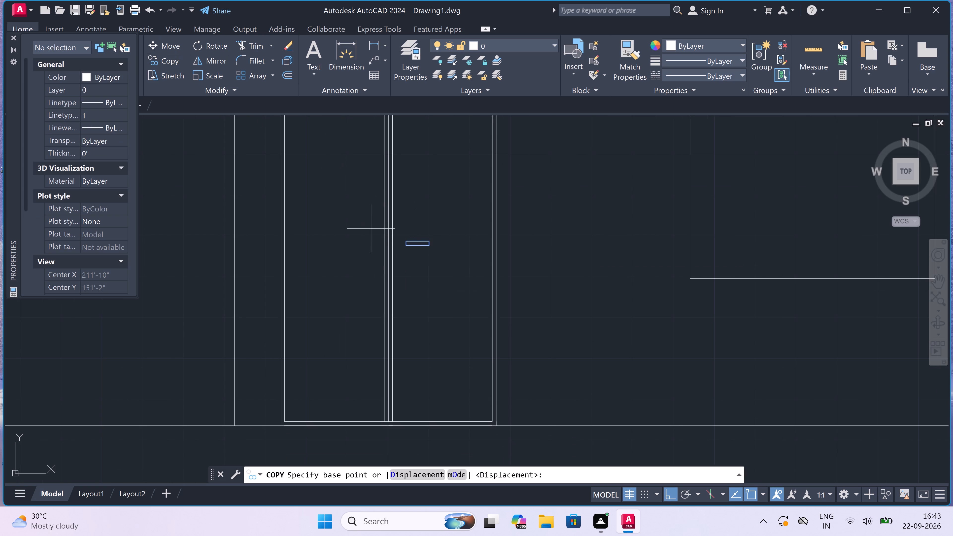
click(415, 242)
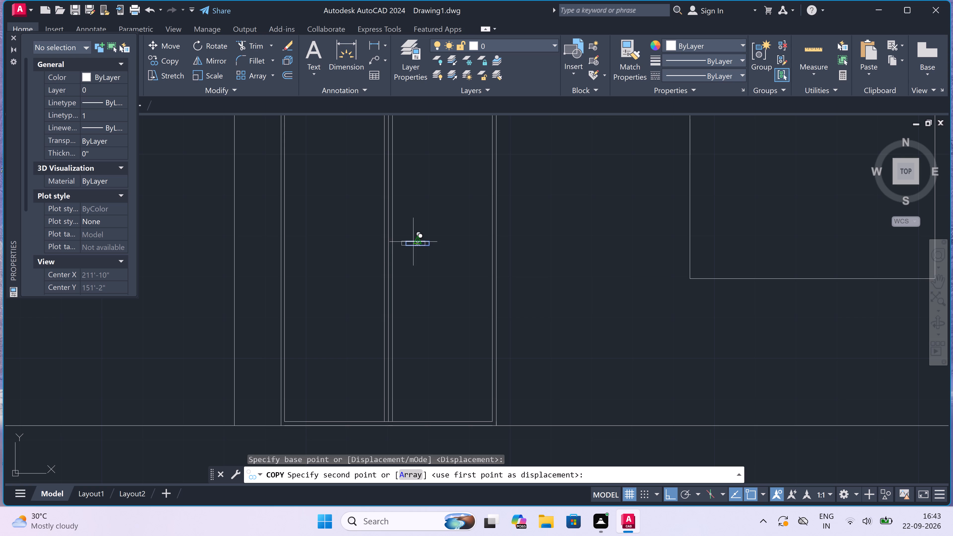
click(358, 238)
key(Escape)
Draw a vertical centre line in the elevation's left ground-floor window, from the midpoint of its top edge to its bottom edge.
scroll(358, 238, down, 2)
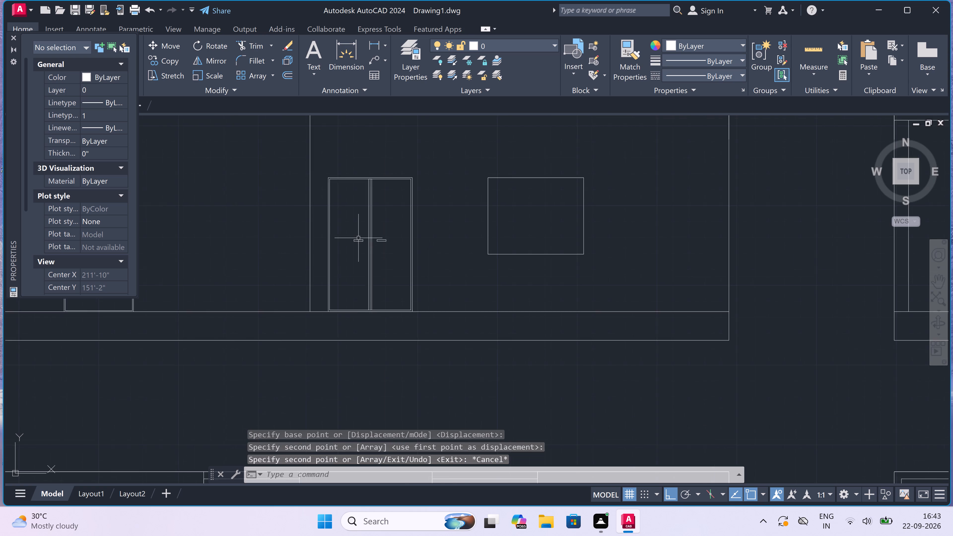
scroll(359, 238, down, 2)
scroll(367, 235, up, 2)
scroll(369, 235, down, 2)
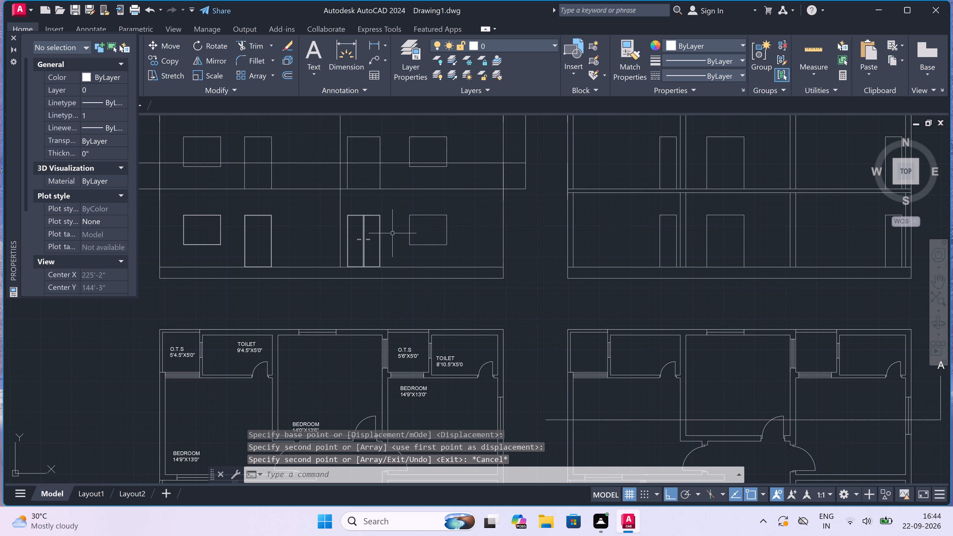
scroll(414, 229, down, 2)
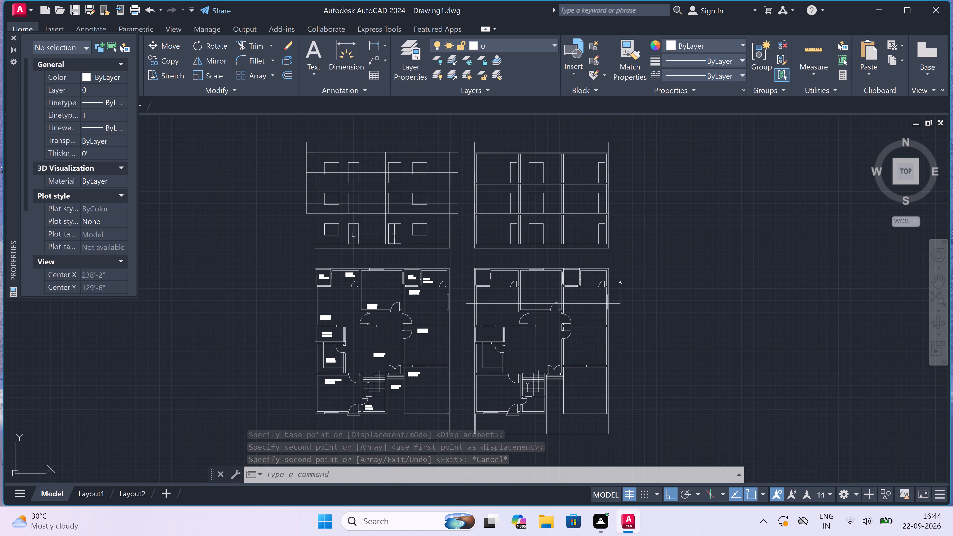
scroll(321, 234, up, 3)
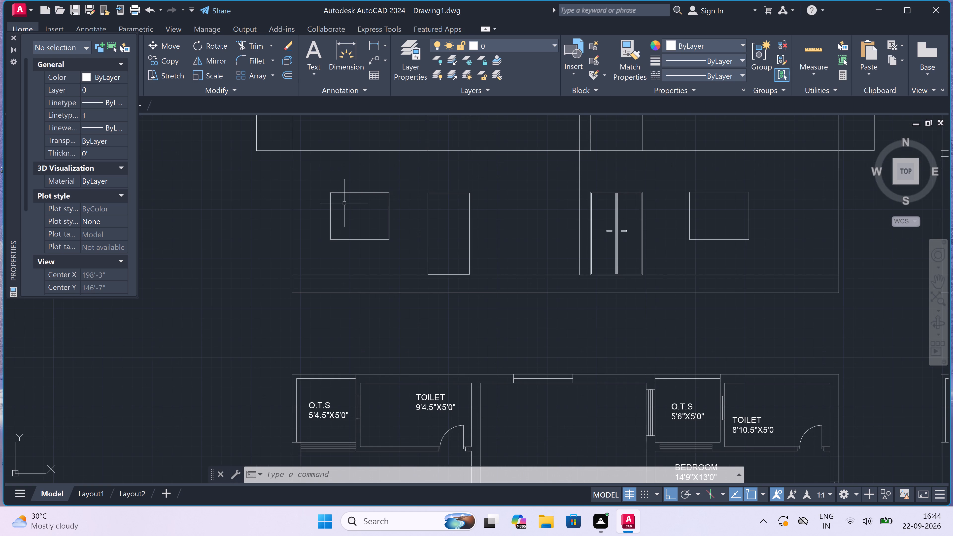
key(l)
key(space)
scroll(354, 203, up, 2)
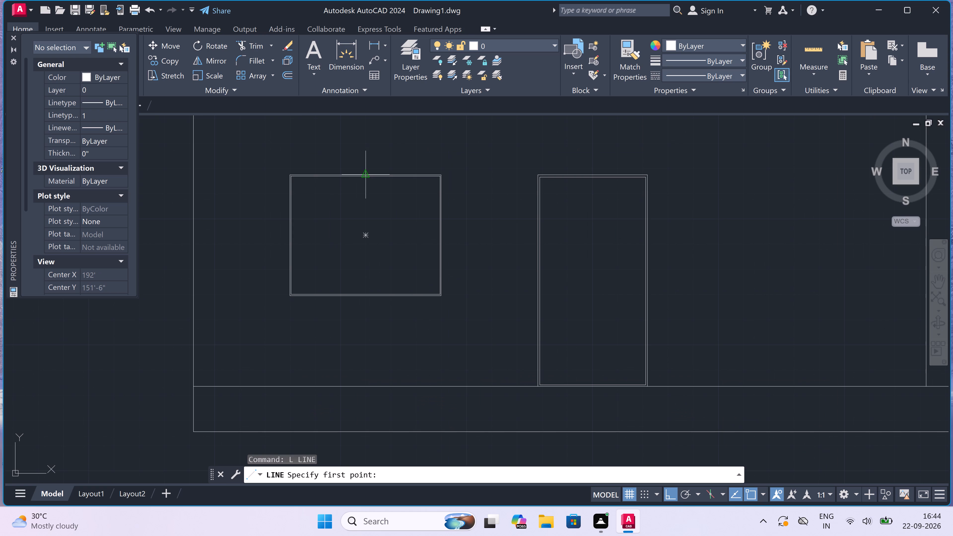
drag(363, 175, 364, 179)
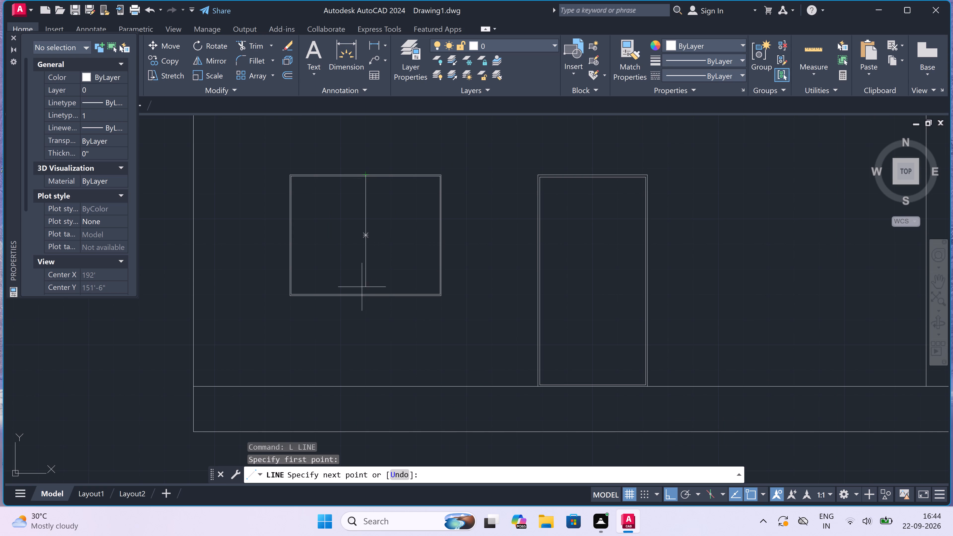
scroll(362, 291, up, 2)
click(367, 302)
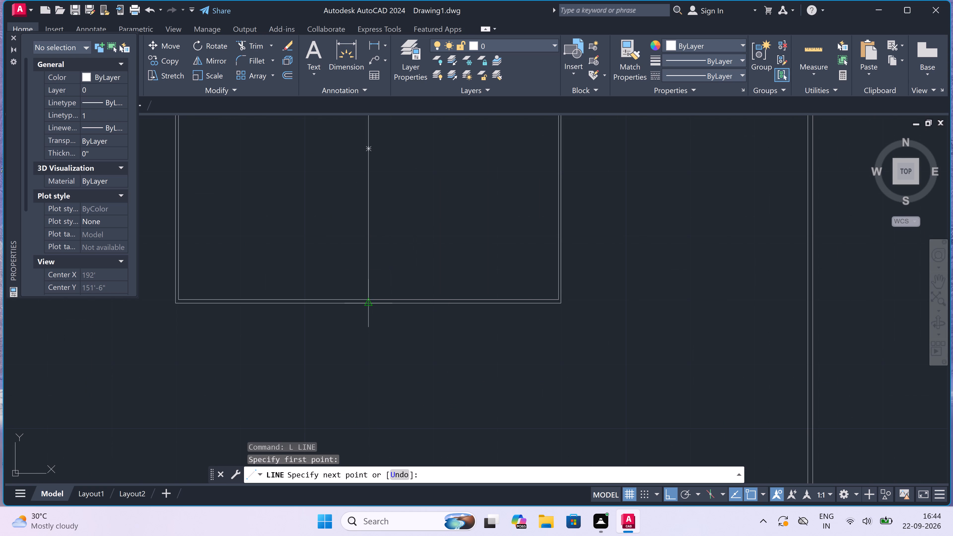
key(Escape)
Draw a tall rectangular panel inside the left ground-floor door, inset slightly from its inner frame on all sides.
scroll(348, 276, down, 5)
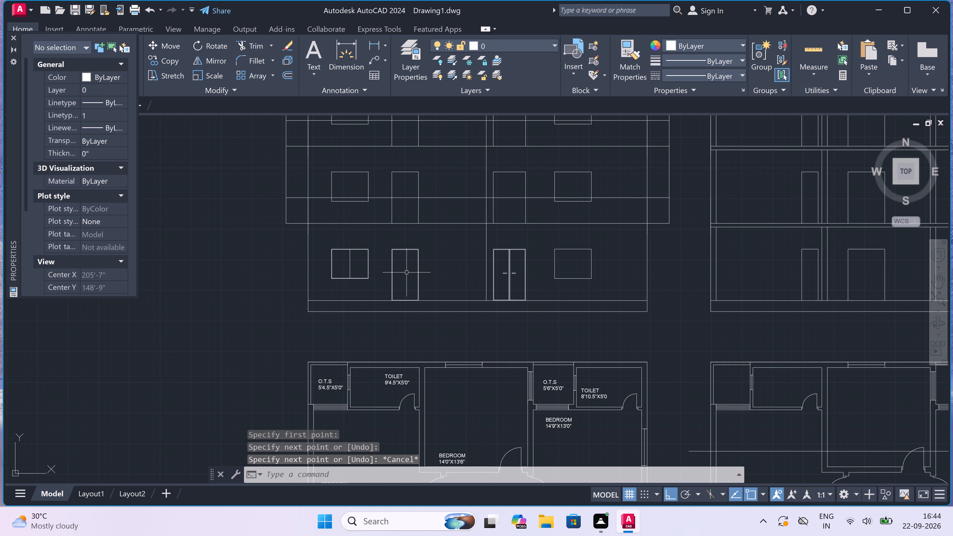
text(REC)
key(space)
scroll(386, 269, up, 2)
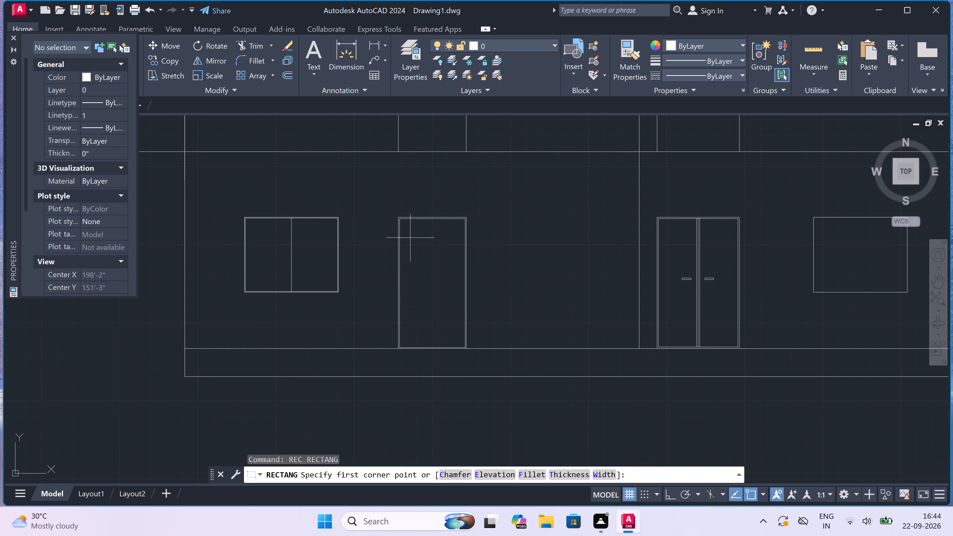
scroll(405, 227, up, 2)
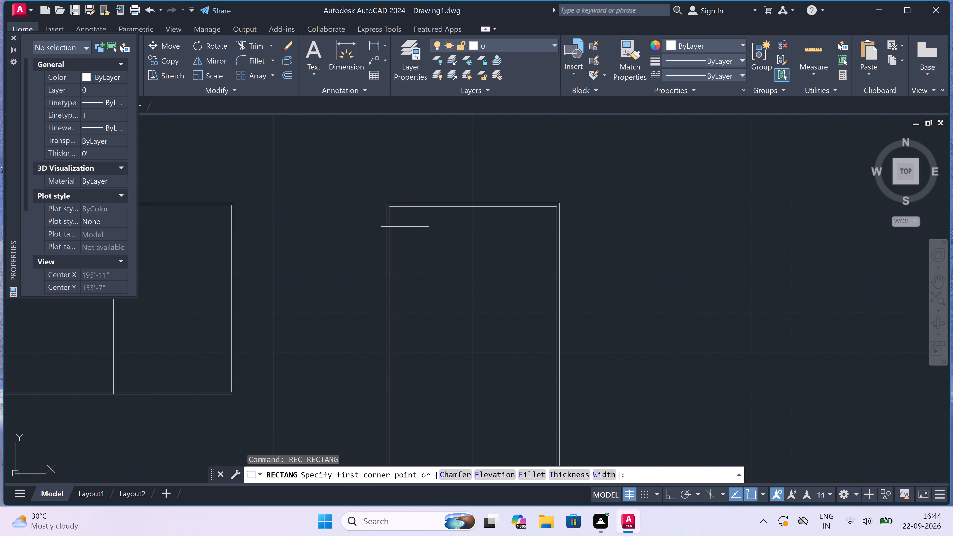
click(404, 225)
scroll(418, 248, down, 3)
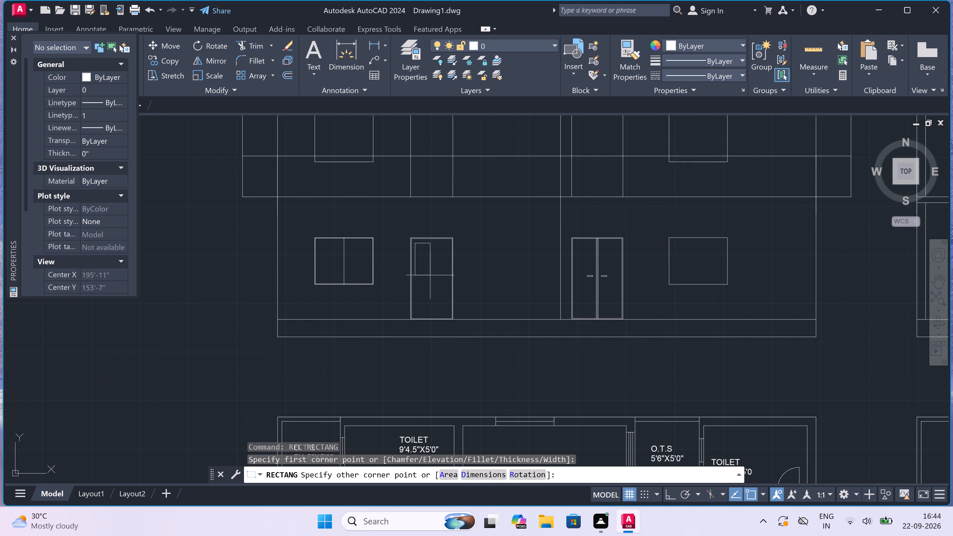
scroll(436, 283, up, 2)
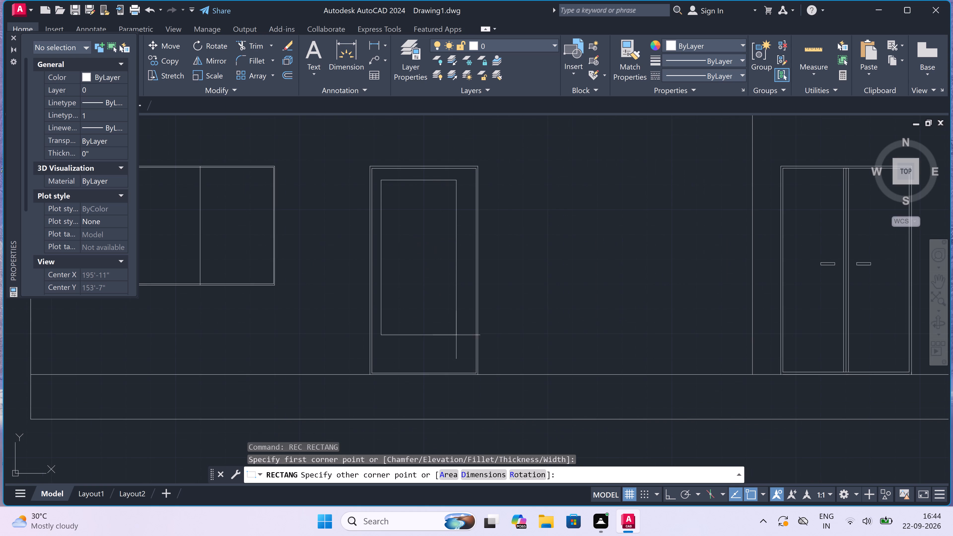
click(466, 364)
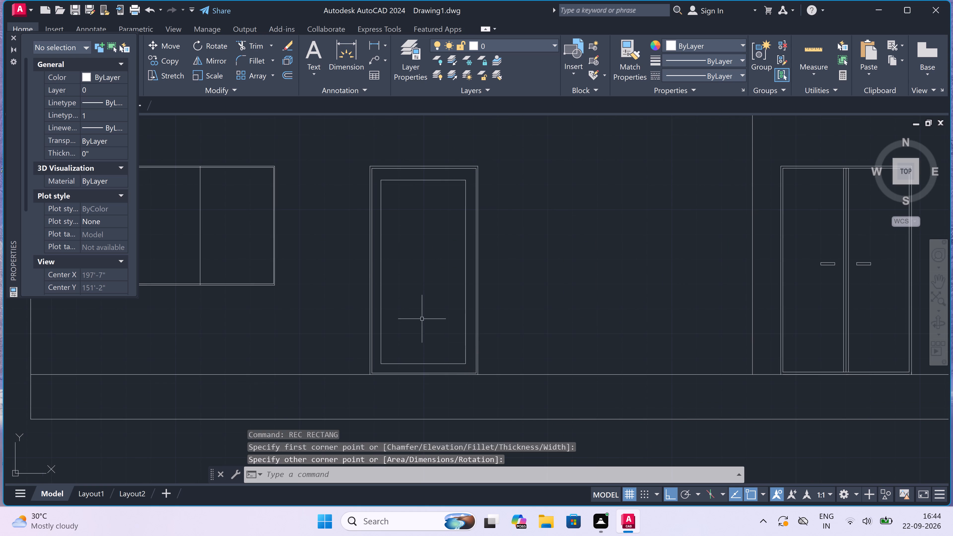
Draw a small, flat horizontal rectangle as a handle at about mid-height, starting on the left edge of that door's panel.
key(space)
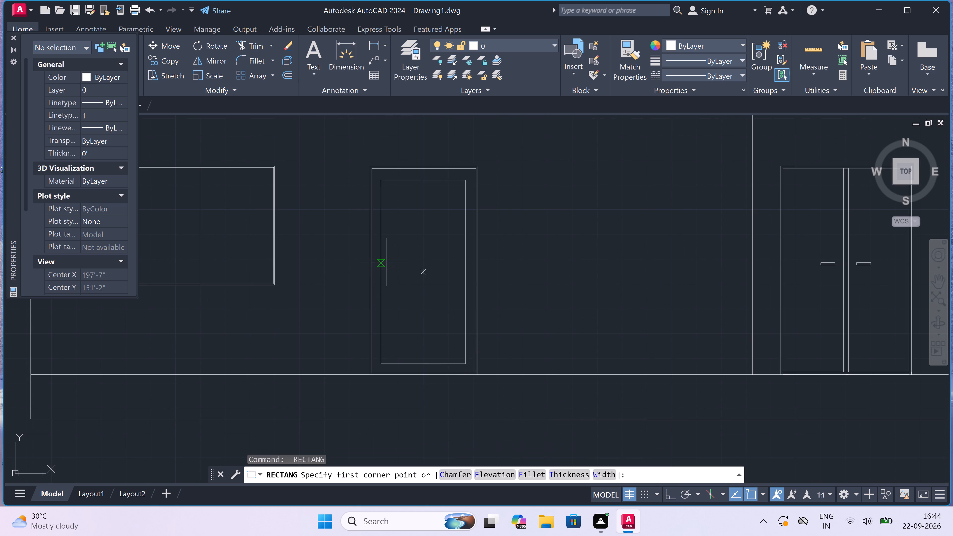
click(386, 262)
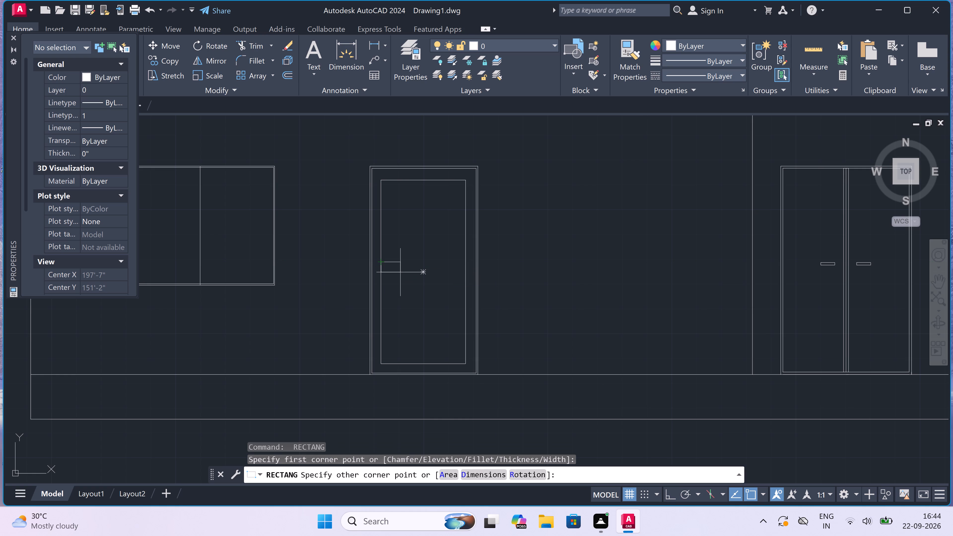
scroll(396, 260, up, 3)
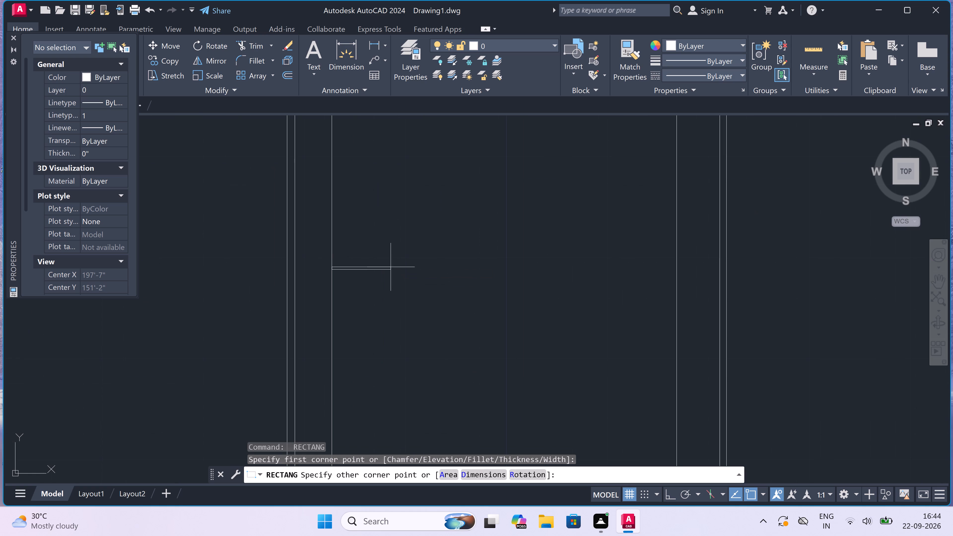
click(381, 279)
Draw an inner frame rectangle inside the right ground-floor window, inset by a small, even margin from its outline.
scroll(334, 266, down, 5)
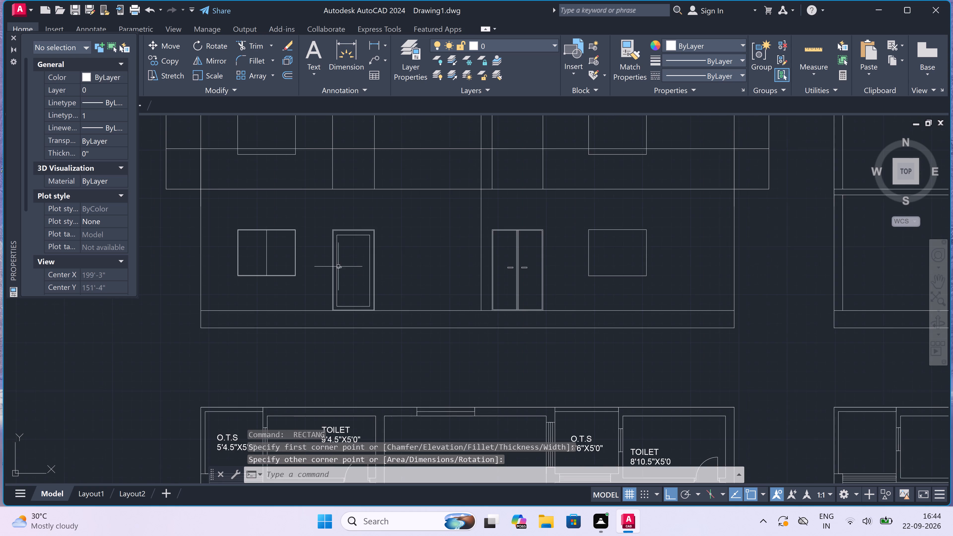
scroll(338, 267, down, 3)
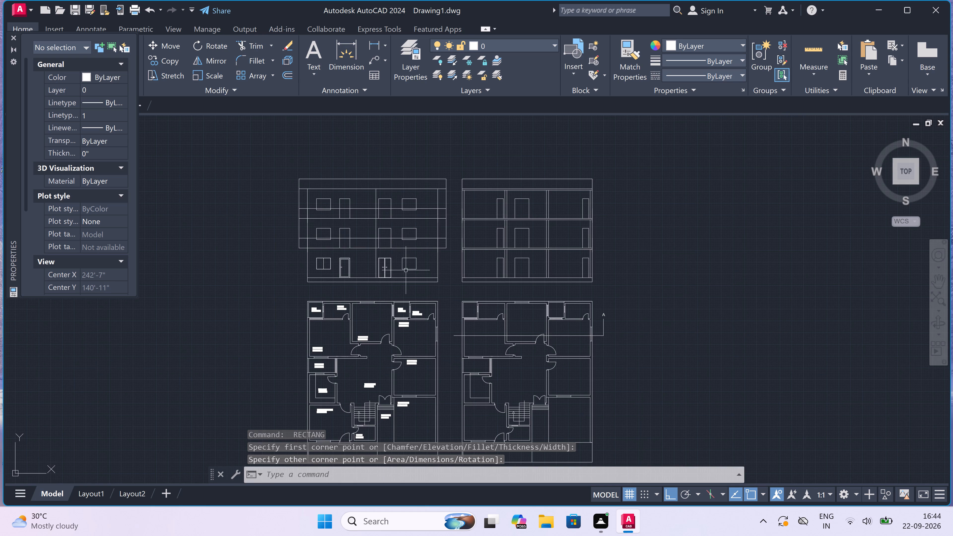
scroll(407, 269, up, 3)
scroll(389, 231, up, 1)
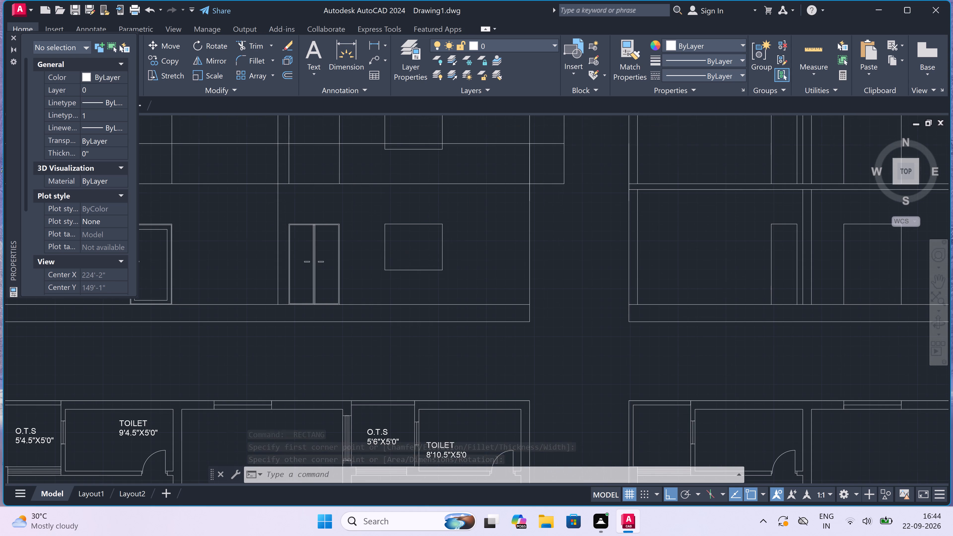
scroll(389, 231, up, 1)
key(space)
scroll(378, 215, up, 1)
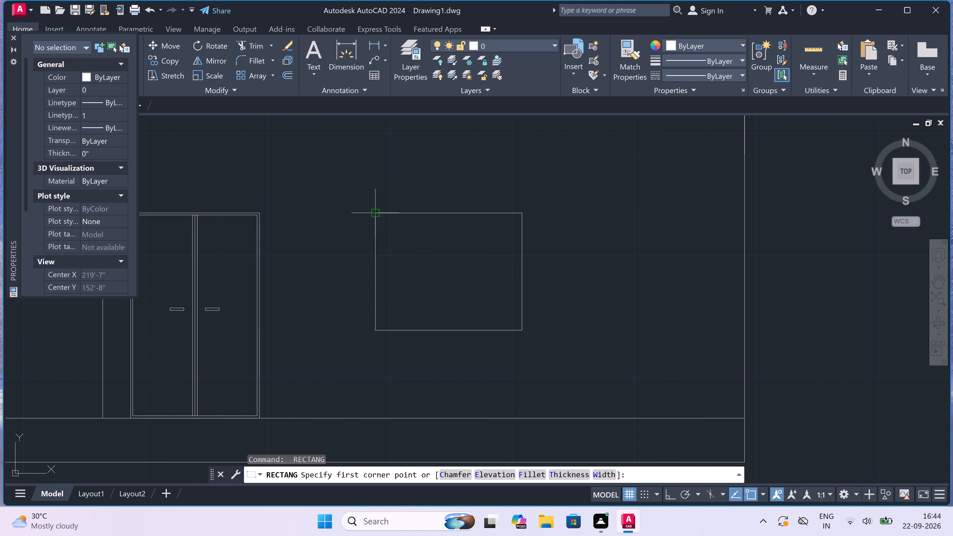
scroll(384, 217, up, 2)
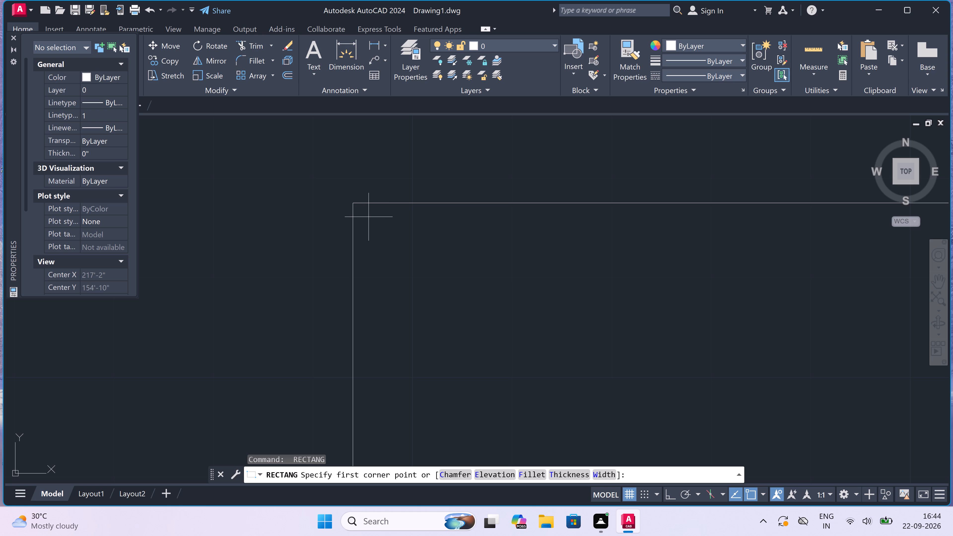
drag(366, 217, 369, 219)
scroll(400, 244, down, 5)
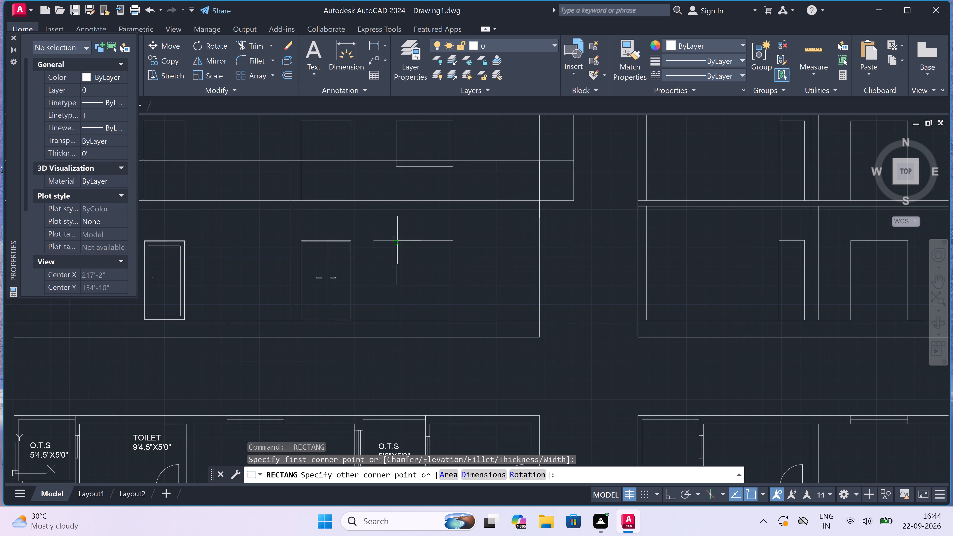
scroll(427, 268, up, 3)
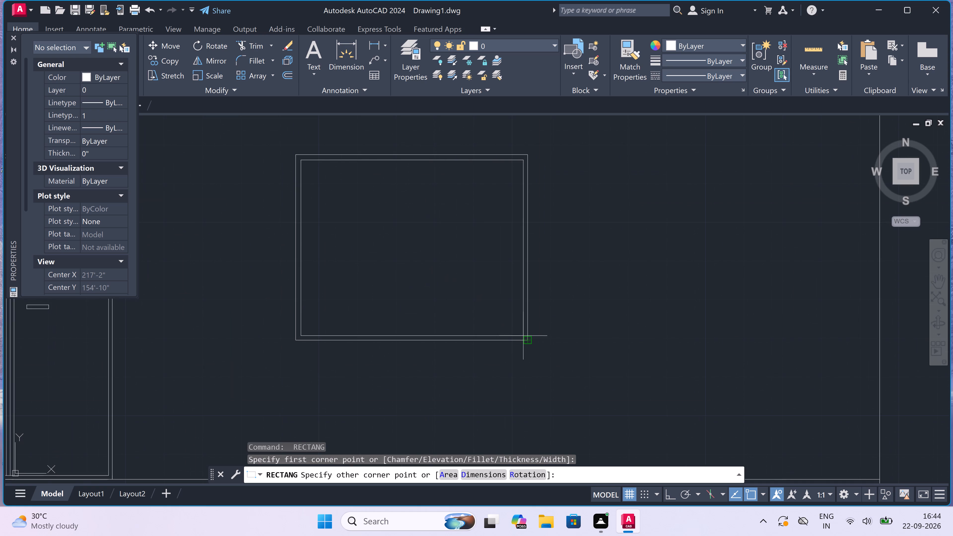
scroll(523, 336, up, 3)
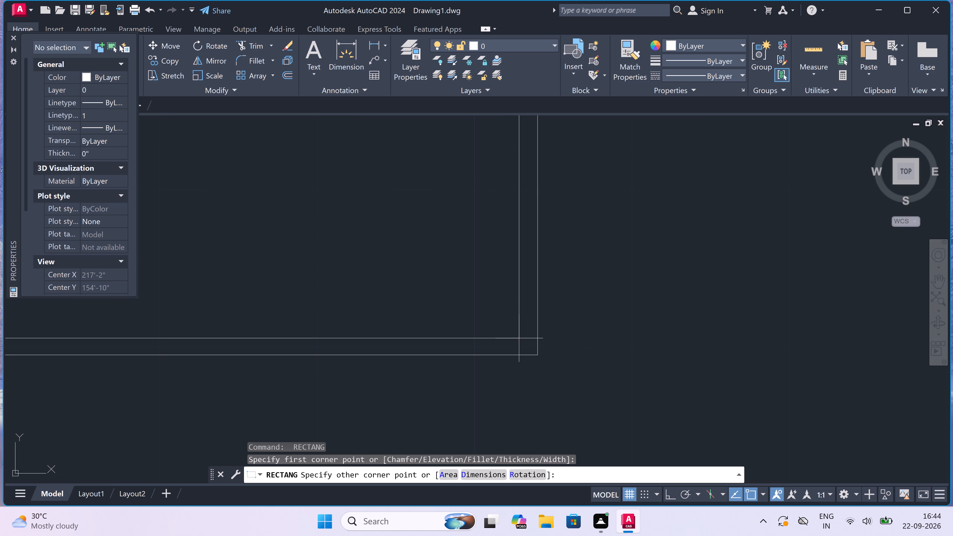
click(519, 336)
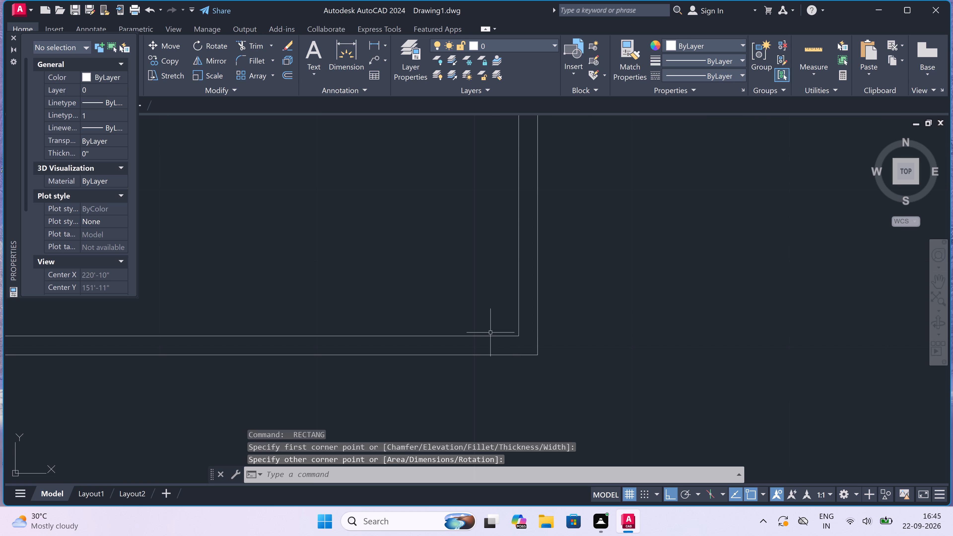
Draw a vertical centre line in the right ground-floor window, from the inner frame's top midpoint to the window's bottom edge.
scroll(453, 325, down, 5)
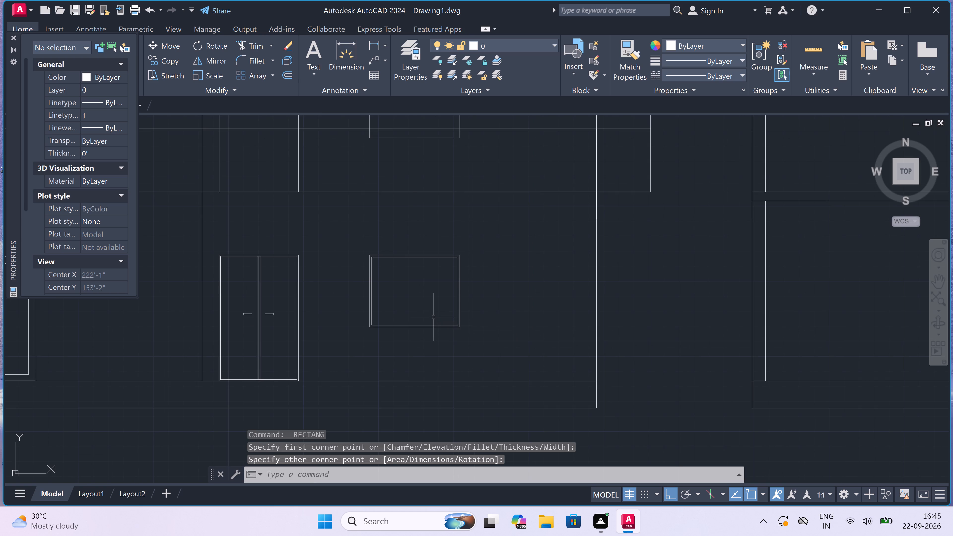
key(l)
key(space)
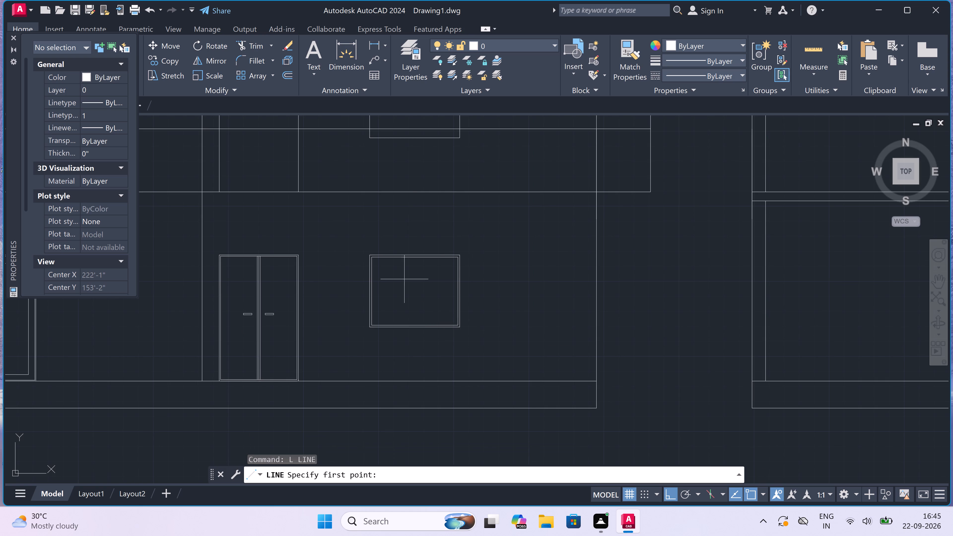
scroll(404, 273, up, 1)
click(418, 248)
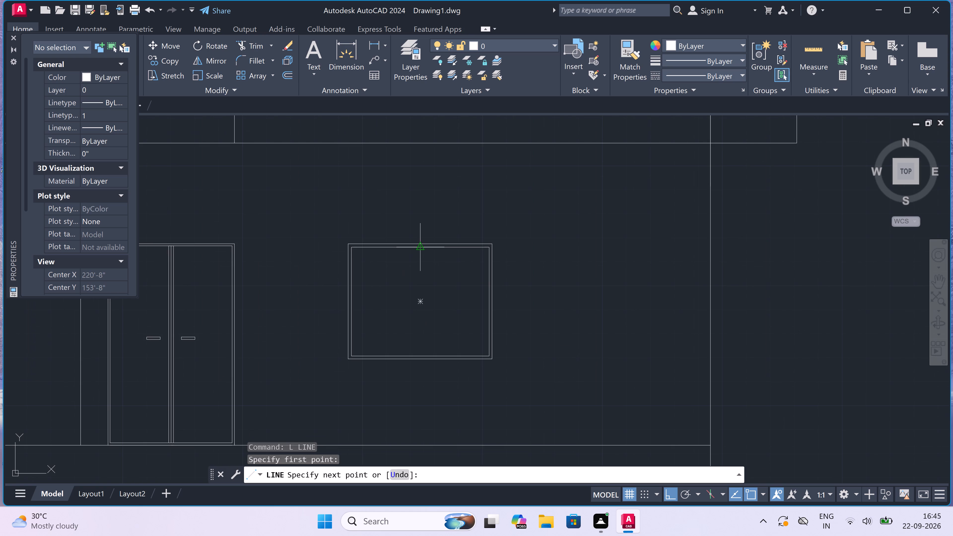
click(421, 358)
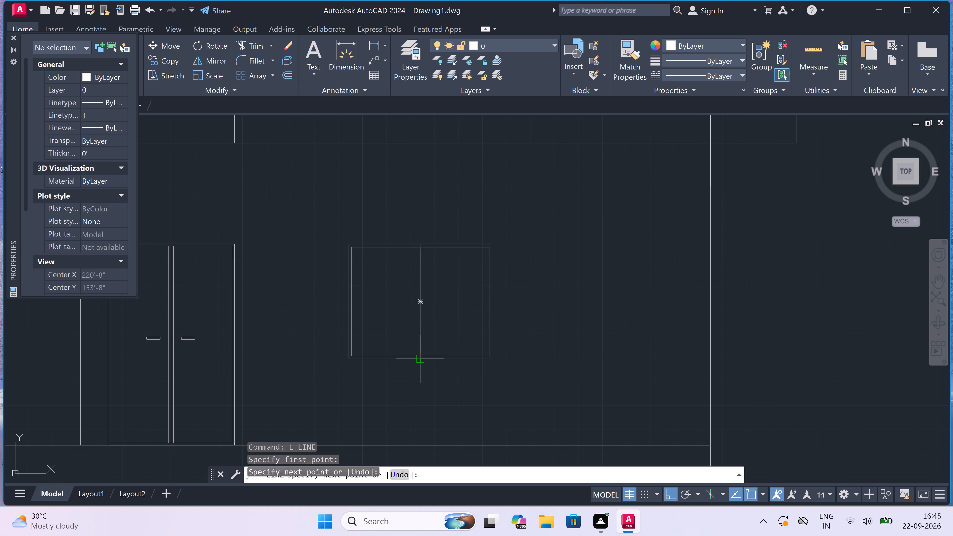
key(Escape)
Copy all detailed ground-floor doors and windows onto the first-floor openings of the elevation, using the double door's top-left corner as base point.
scroll(421, 327, down, 4)
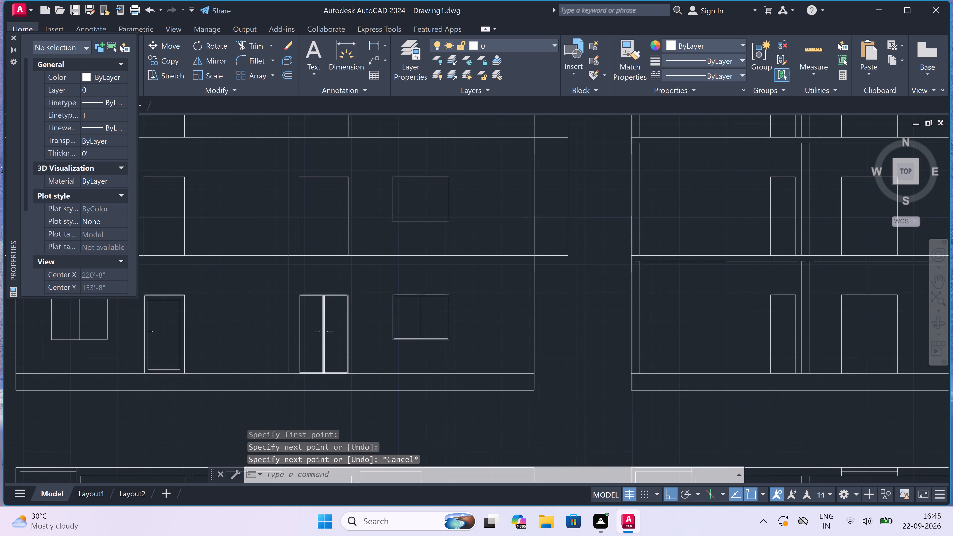
scroll(420, 321, down, 2)
scroll(420, 321, up, 2)
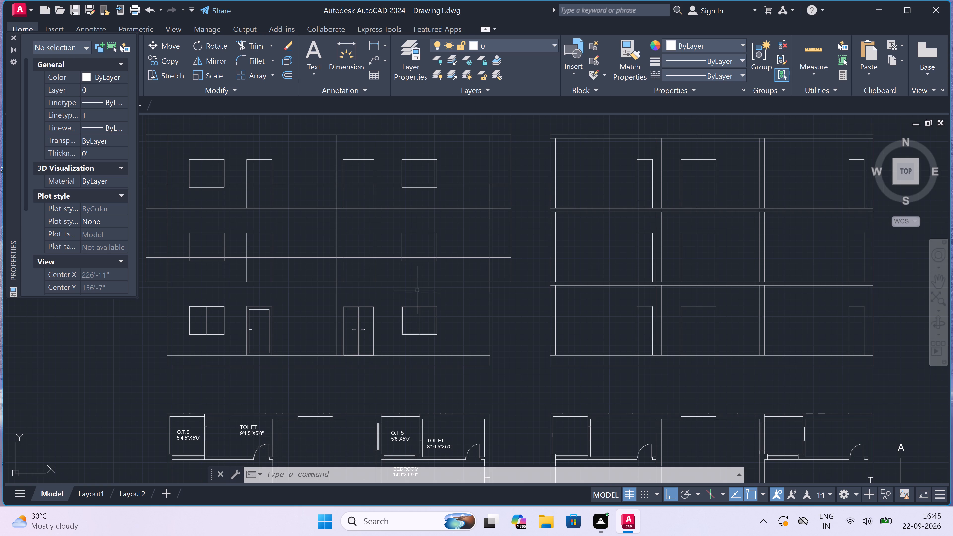
scroll(435, 291, down, 3)
scroll(416, 299, up, 2)
scroll(449, 283, up, 1)
click(484, 289)
scroll(415, 324, up, 1)
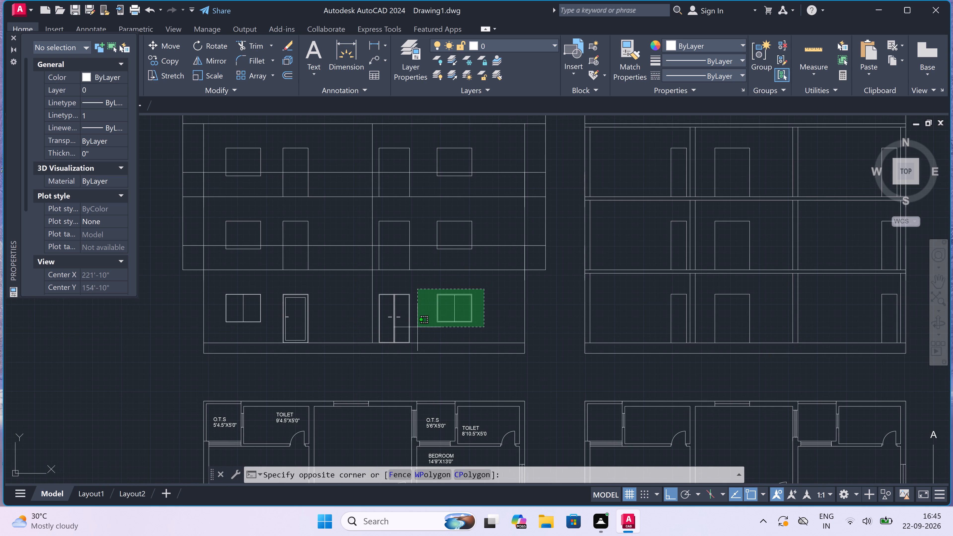
scroll(415, 324, up, 1)
scroll(312, 348, up, 3)
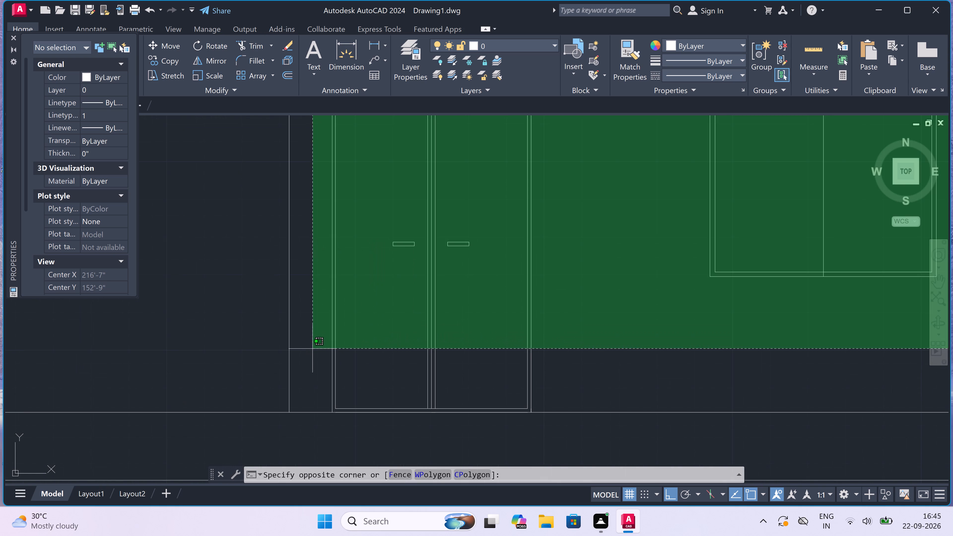
scroll(315, 391, down, 2)
scroll(310, 408, up, 1)
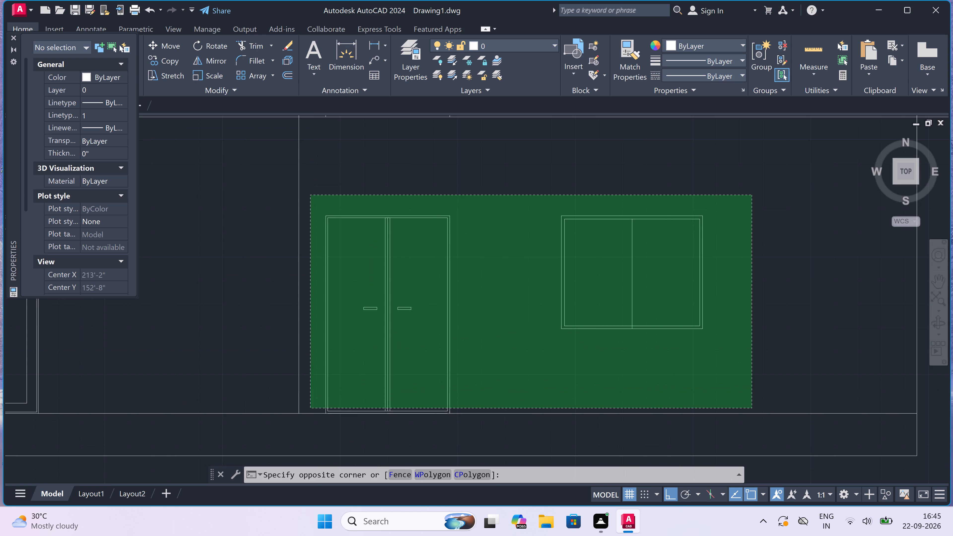
scroll(310, 408, up, 1)
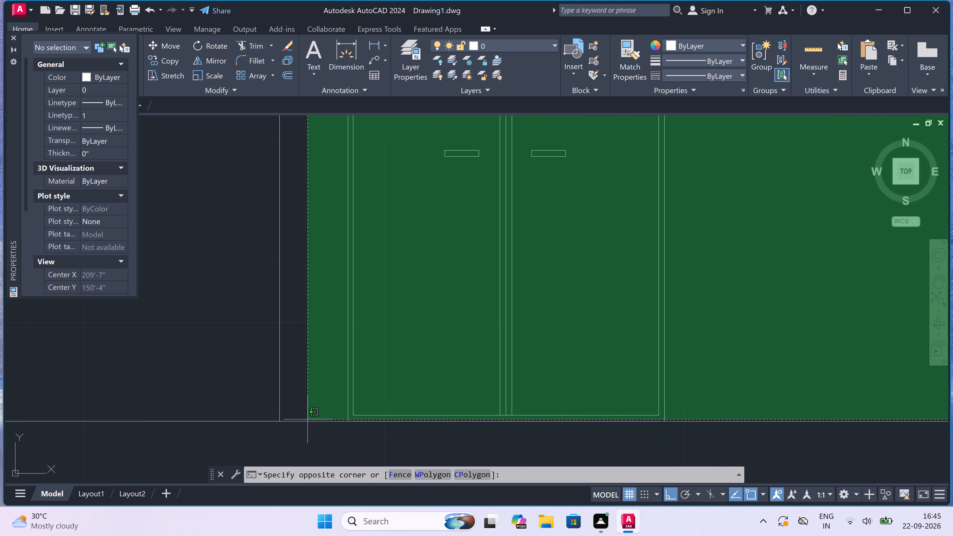
click(308, 418)
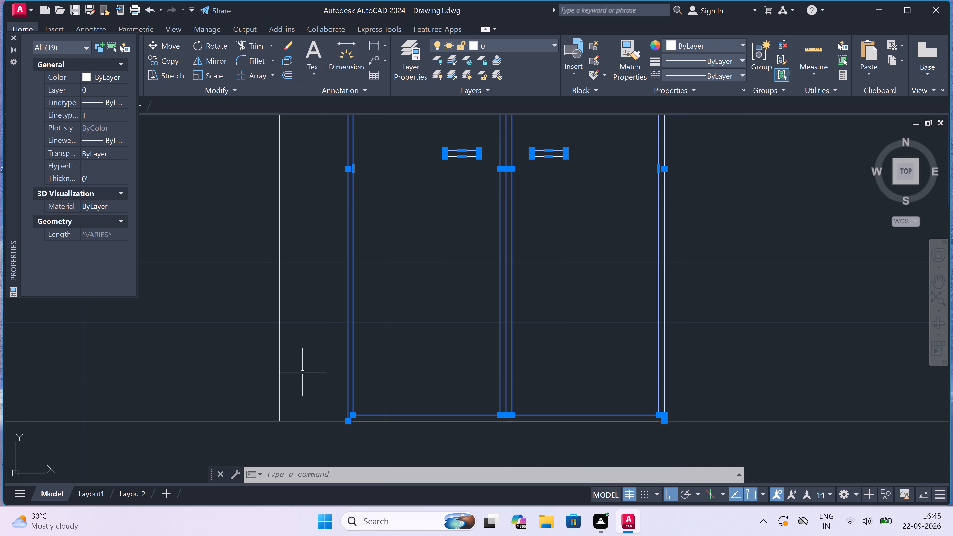
scroll(528, 322, down, 4)
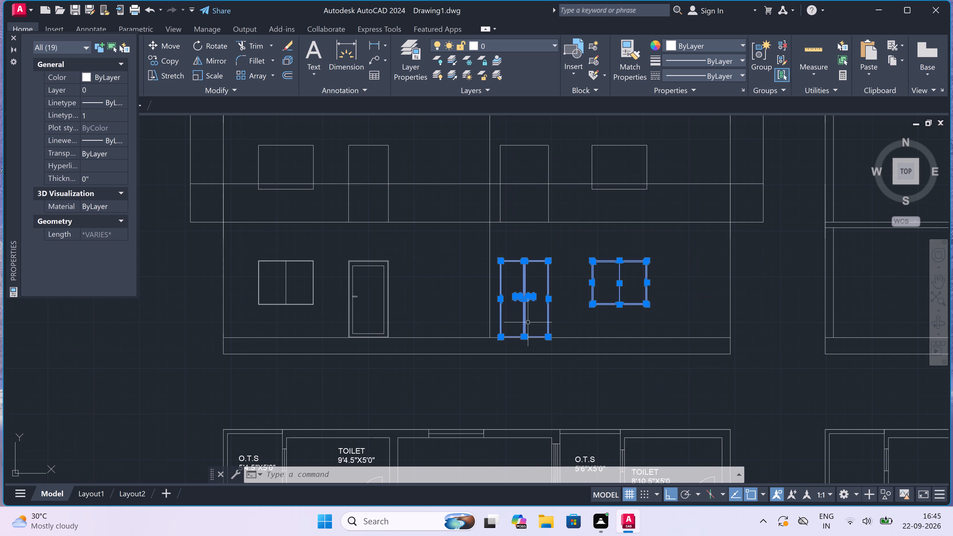
scroll(523, 309, down, 2)
scroll(393, 308, up, 2)
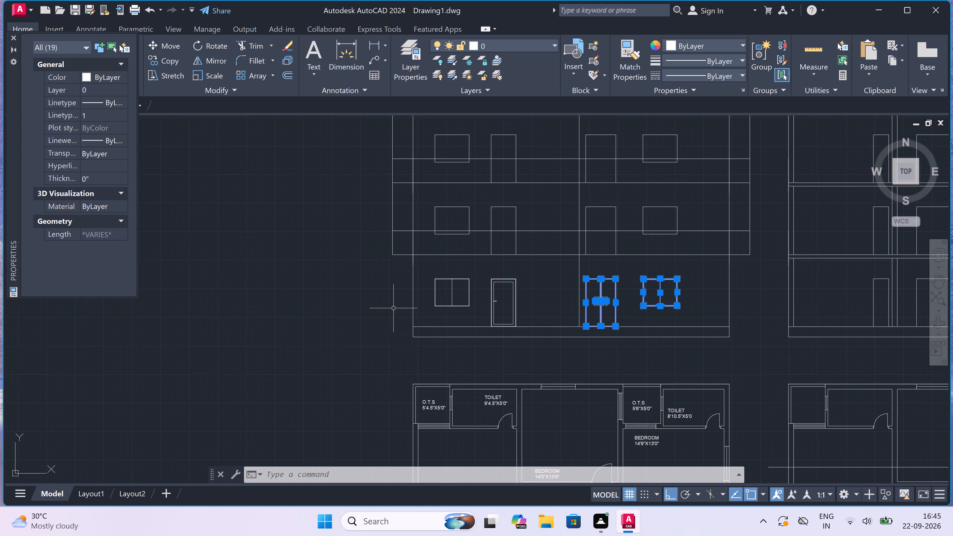
drag(600, 251, 600, 255)
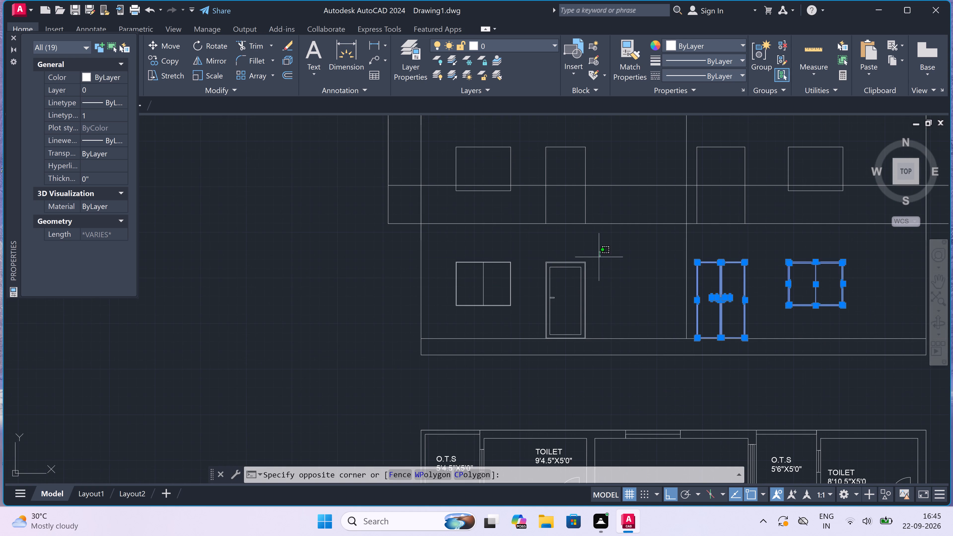
click(447, 312)
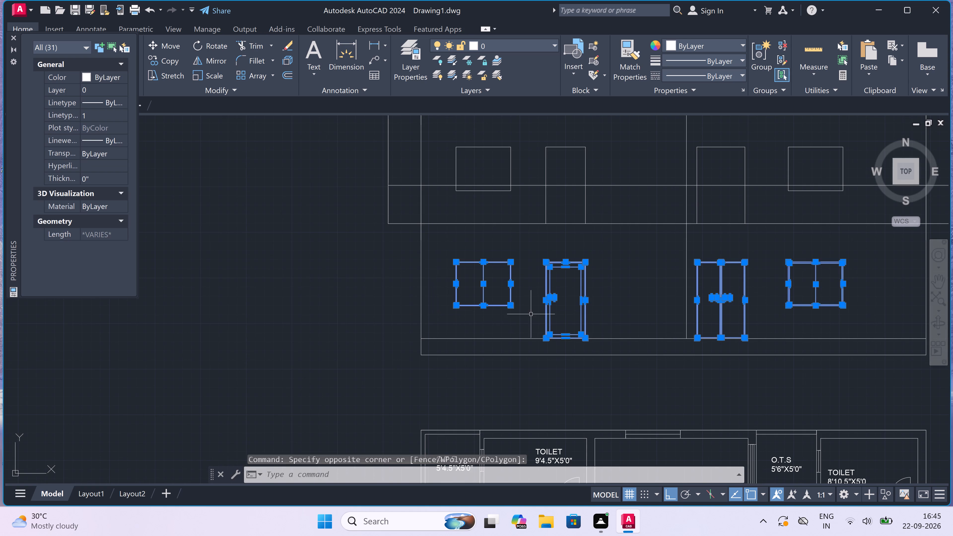
scroll(549, 326, up, 4)
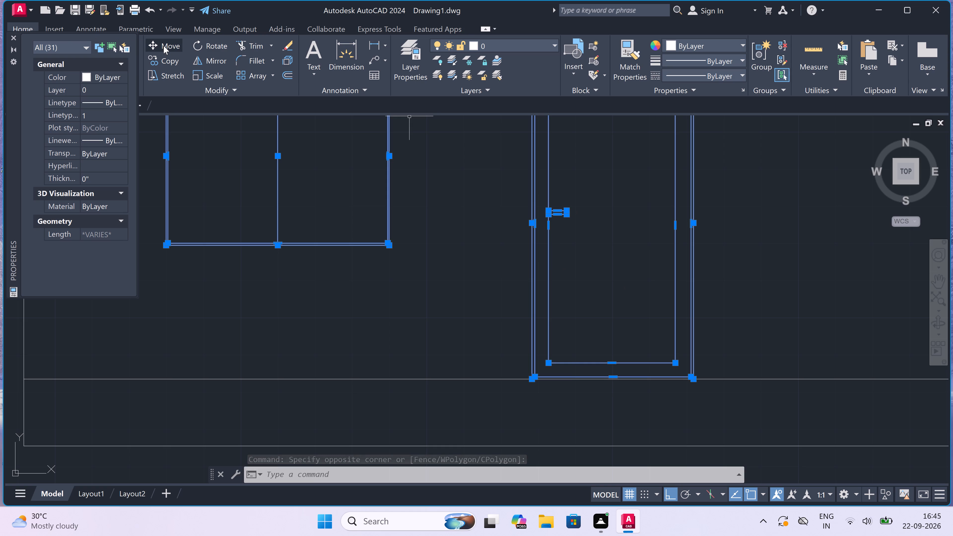
click(162, 59)
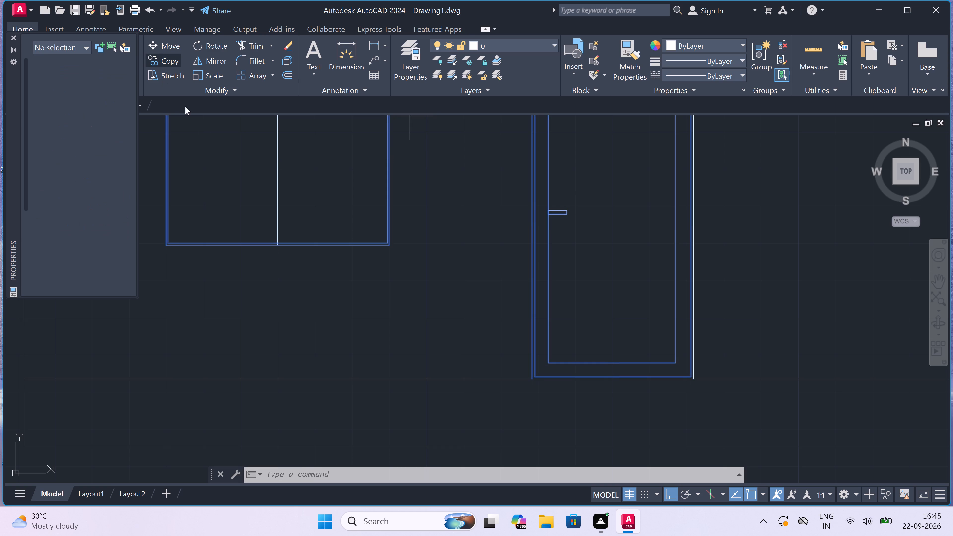
scroll(234, 201, down, 4)
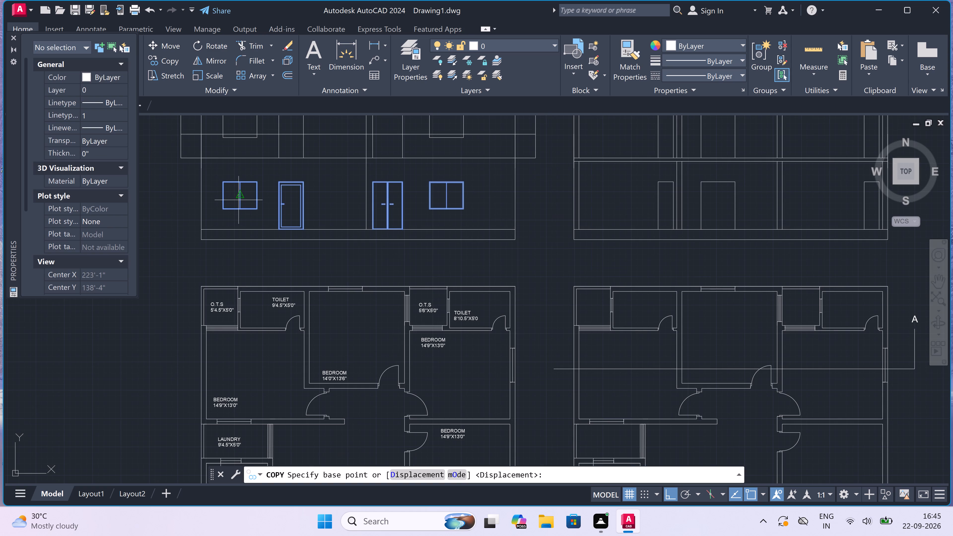
scroll(238, 200, down, 2)
scroll(286, 171, up, 2)
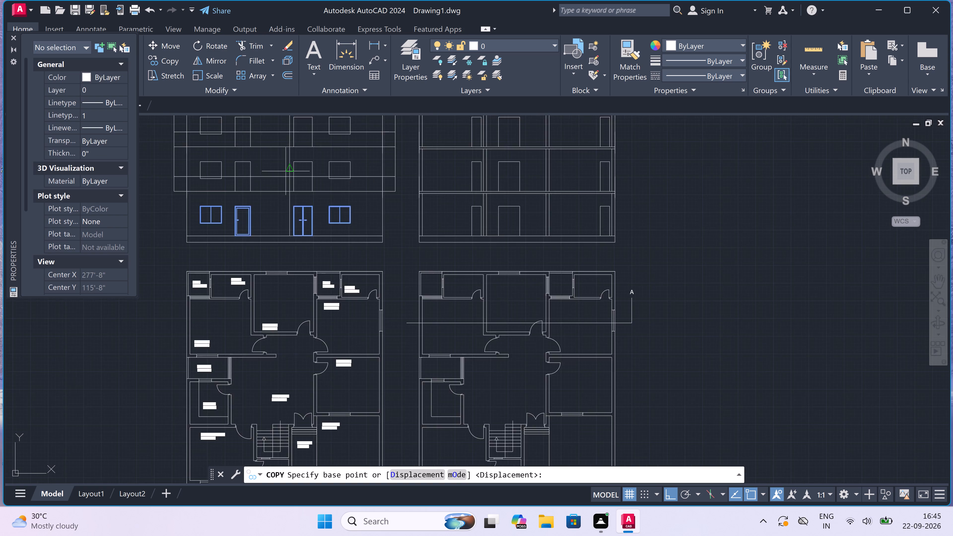
scroll(286, 170, up, 1)
scroll(293, 264, up, 3)
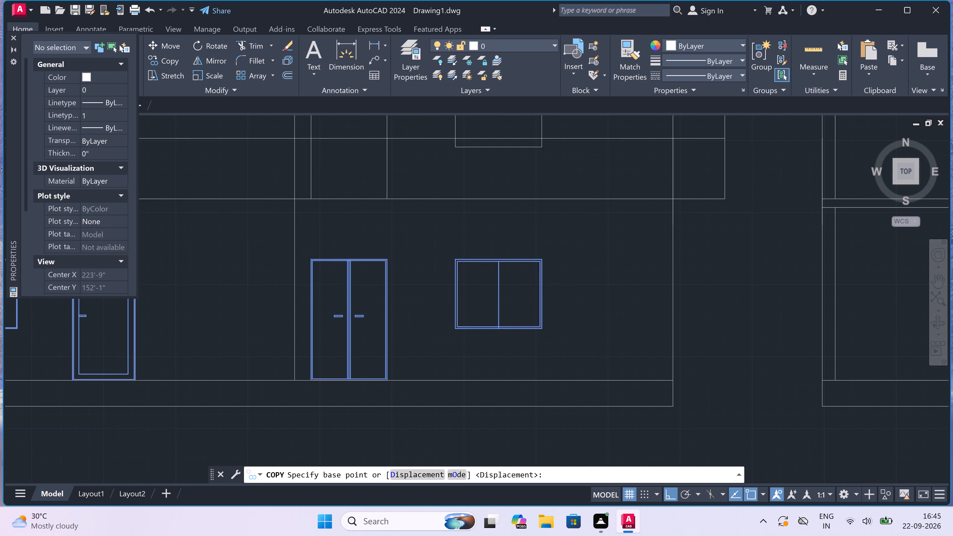
scroll(337, 253, up, 2)
drag(339, 251, 339, 246)
scroll(335, 197, down, 2)
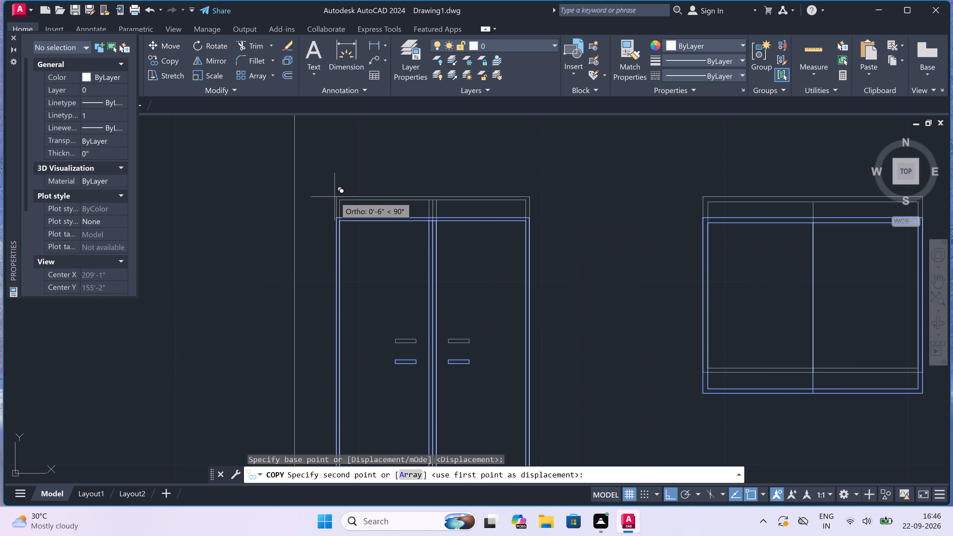
scroll(335, 197, down, 6)
scroll(339, 170, up, 3)
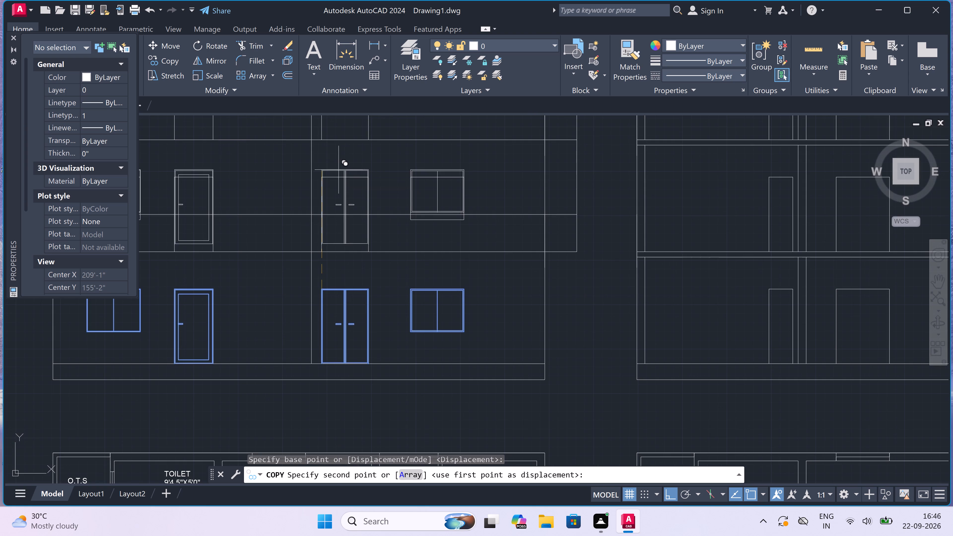
scroll(320, 172, up, 4)
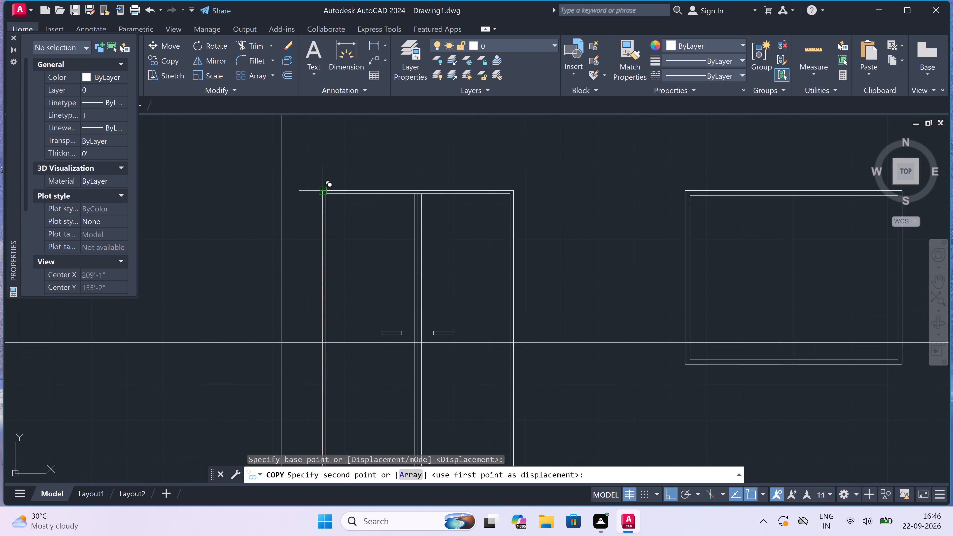
scroll(321, 189, up, 2)
click(326, 193)
Place another copy of the detailed doors and windows onto the second-floor openings, aligned at the double door's top-left corner.
scroll(326, 193, down, 1)
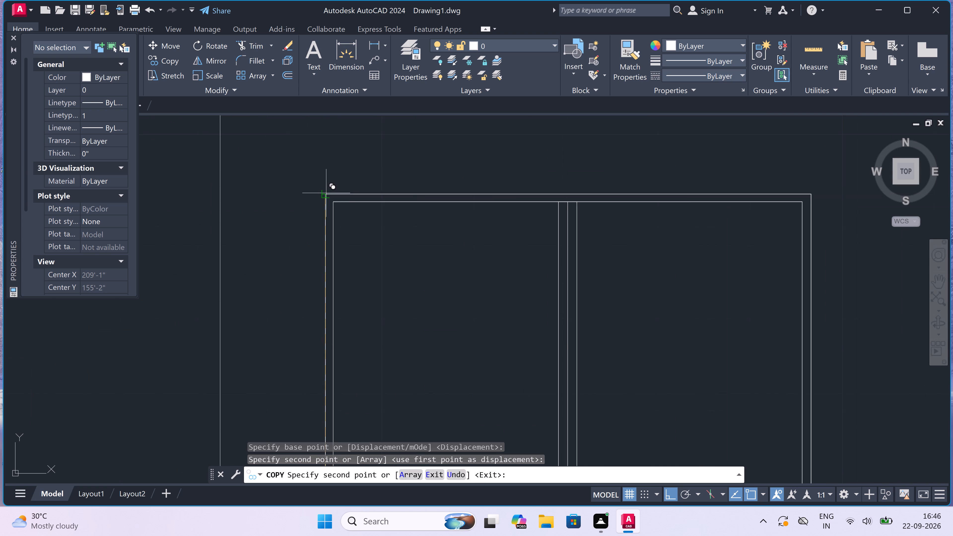
scroll(326, 193, down, 8)
scroll(323, 156, up, 3)
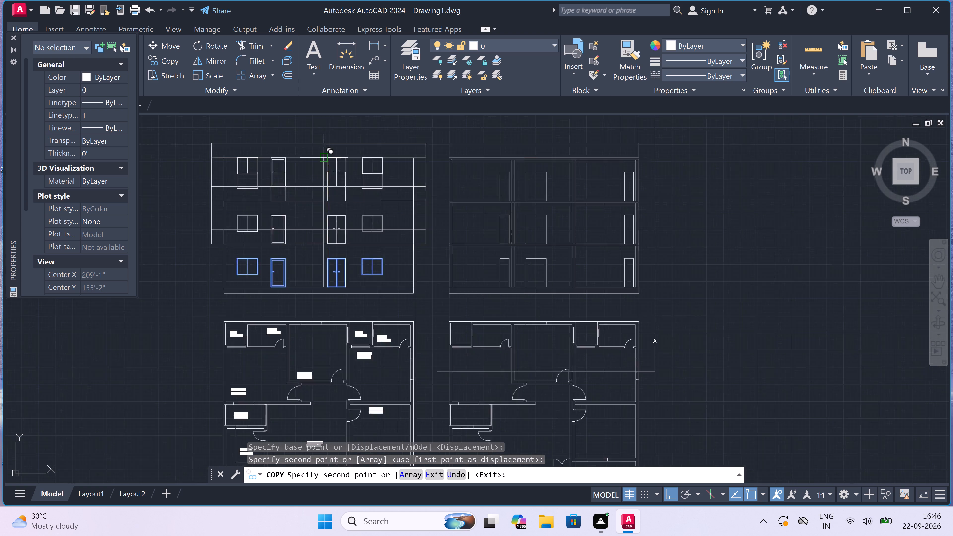
scroll(322, 158, up, 1)
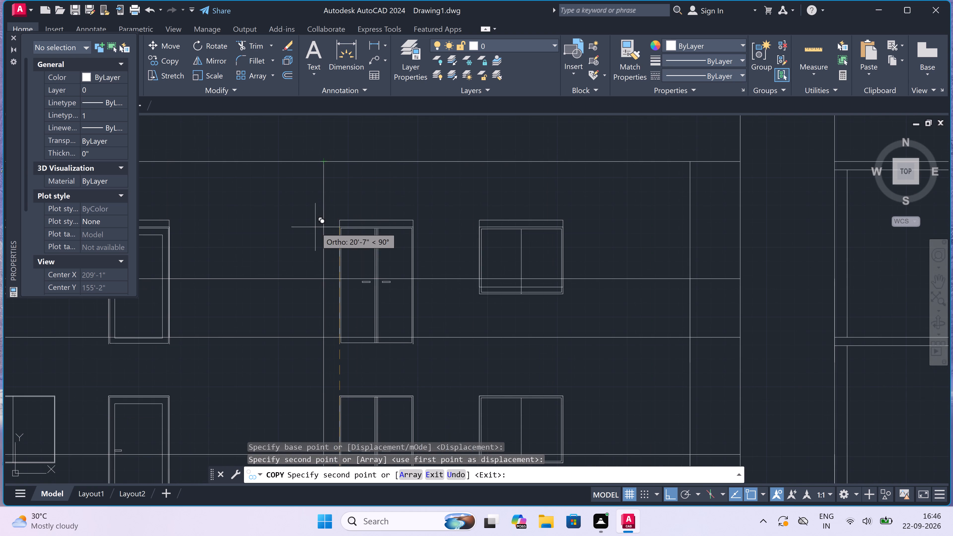
scroll(336, 217, up, 3)
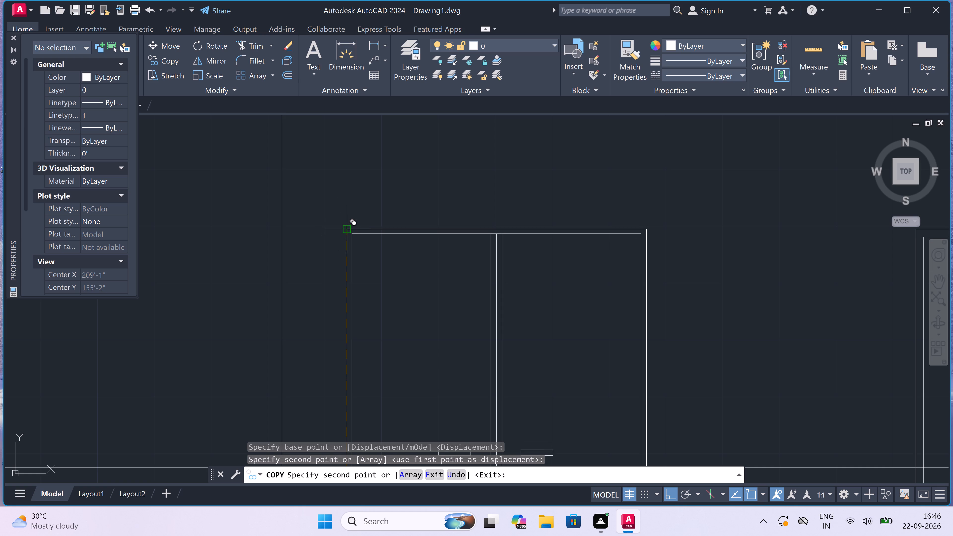
click(348, 230)
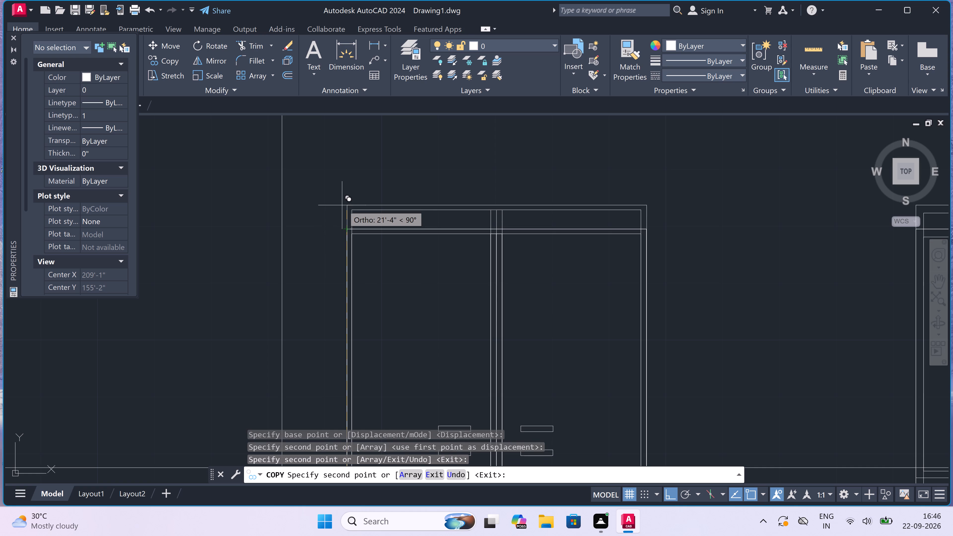
key(Escape)
Close the Properties palette and trim away the part of the second-floor left window below the horizontal line crossing it.
scroll(342, 205, down, 5)
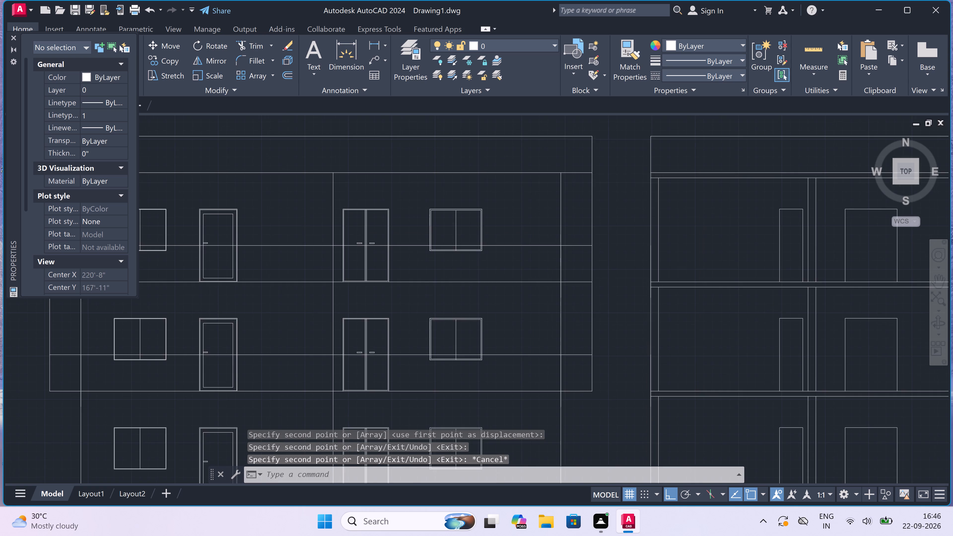
scroll(342, 205, down, 2)
scroll(303, 200, up, 3)
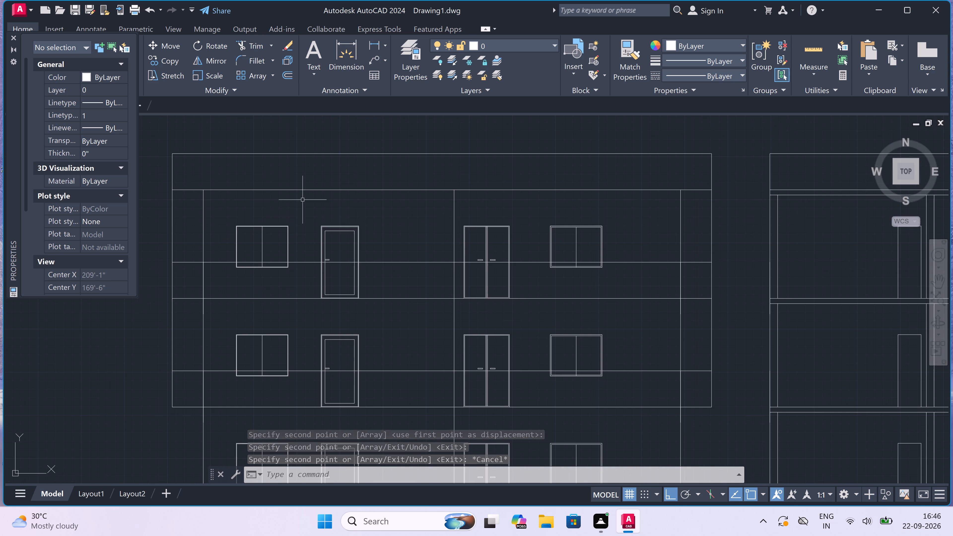
text(TR)
key(space)
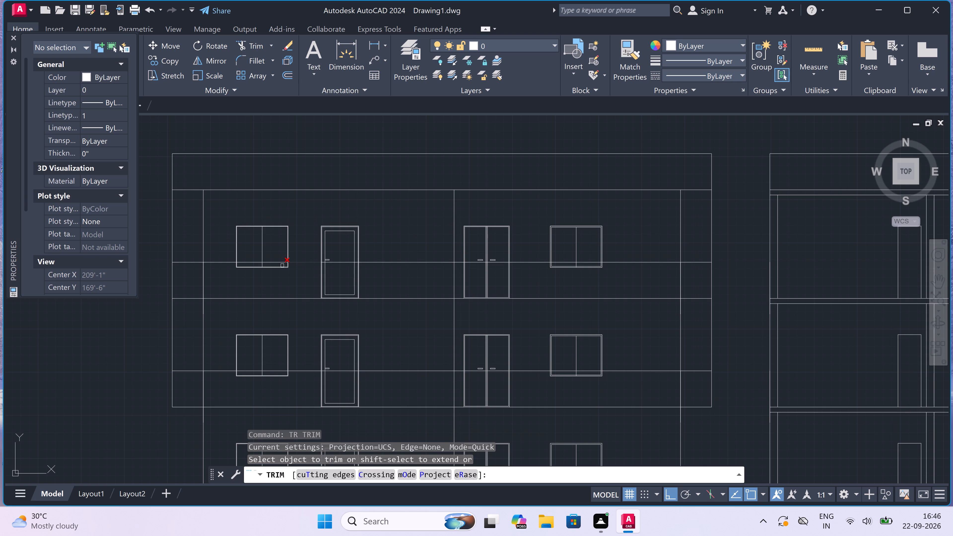
scroll(262, 255, up, 2)
scroll(230, 281, up, 2)
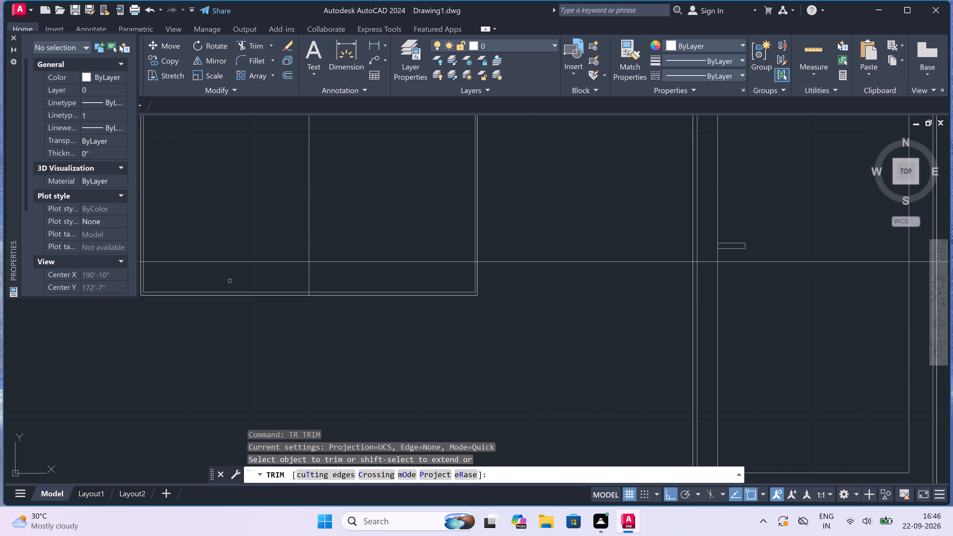
scroll(198, 277, down, 4)
scroll(181, 281, up, 2)
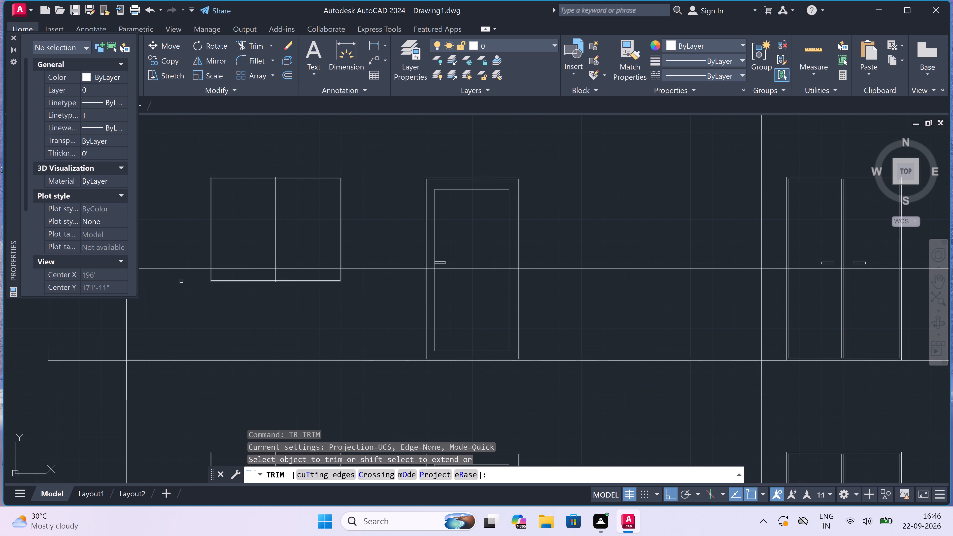
click(9, 40)
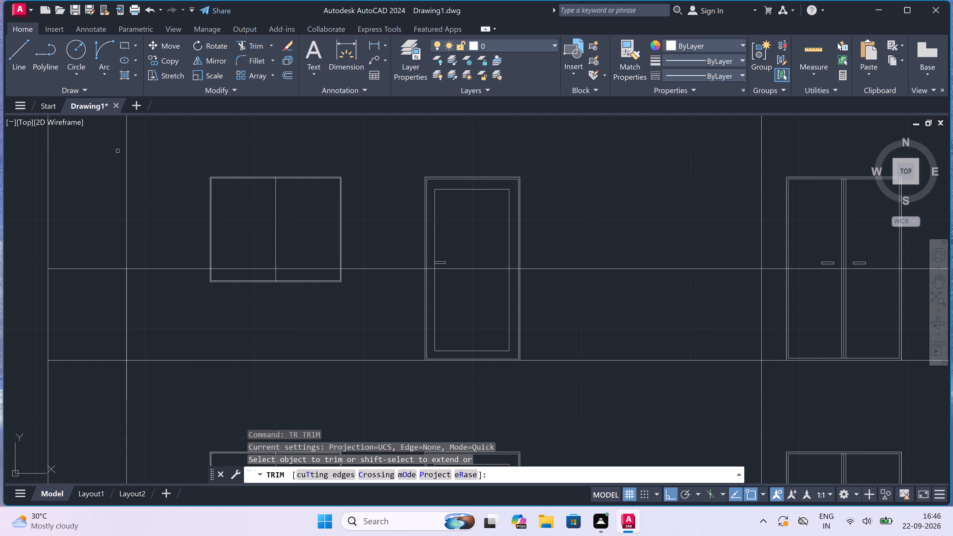
scroll(226, 272, up, 2)
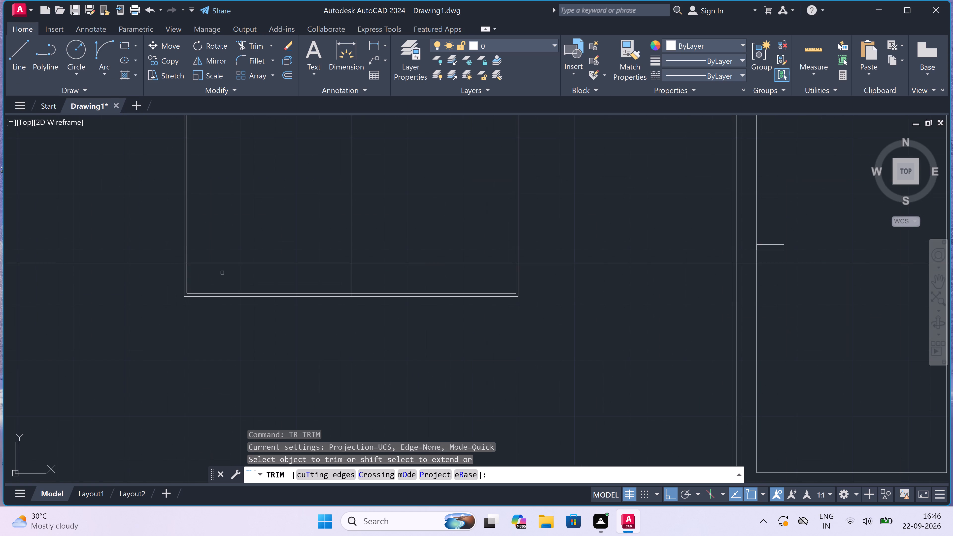
click(149, 277)
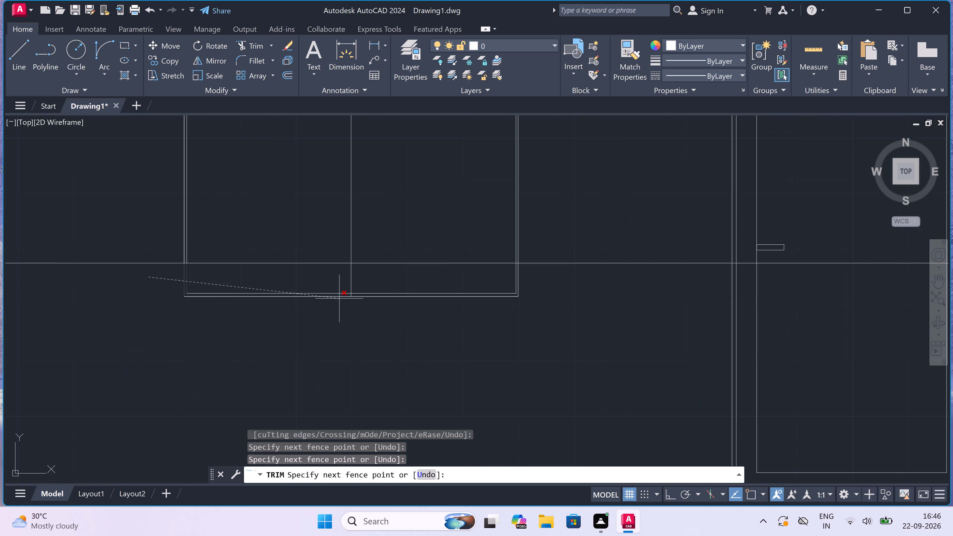
click(536, 286)
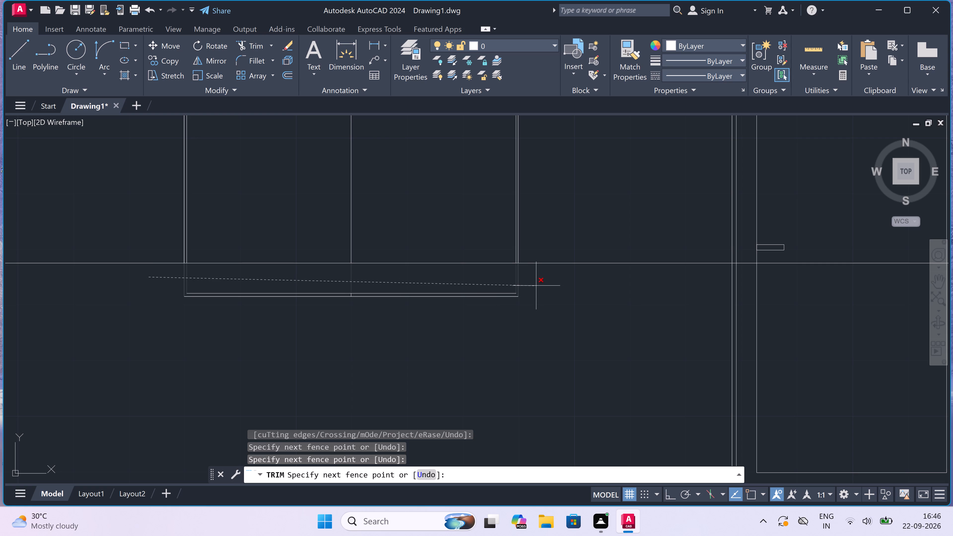
drag(469, 288, 466, 289)
click(354, 309)
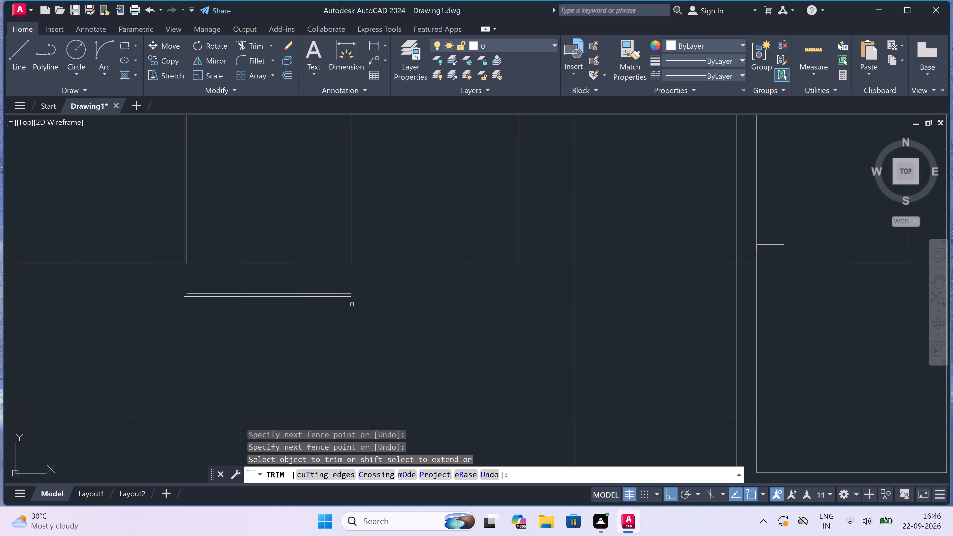
click(331, 285)
click(307, 307)
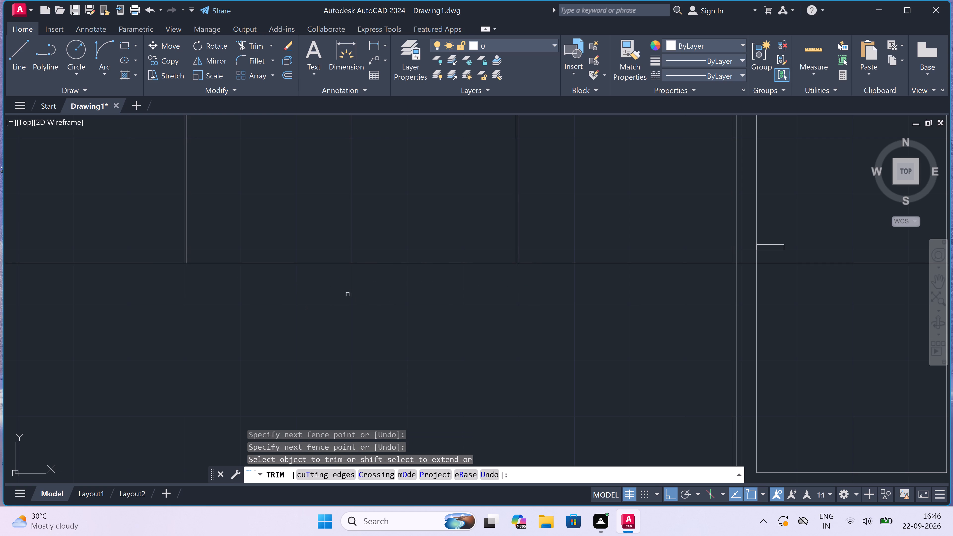
Trim the second-floor single door below the horizontal line crossing it and remove the leftover bottom edges of its frames.
scroll(351, 292, up, 3)
click(349, 298)
click(319, 302)
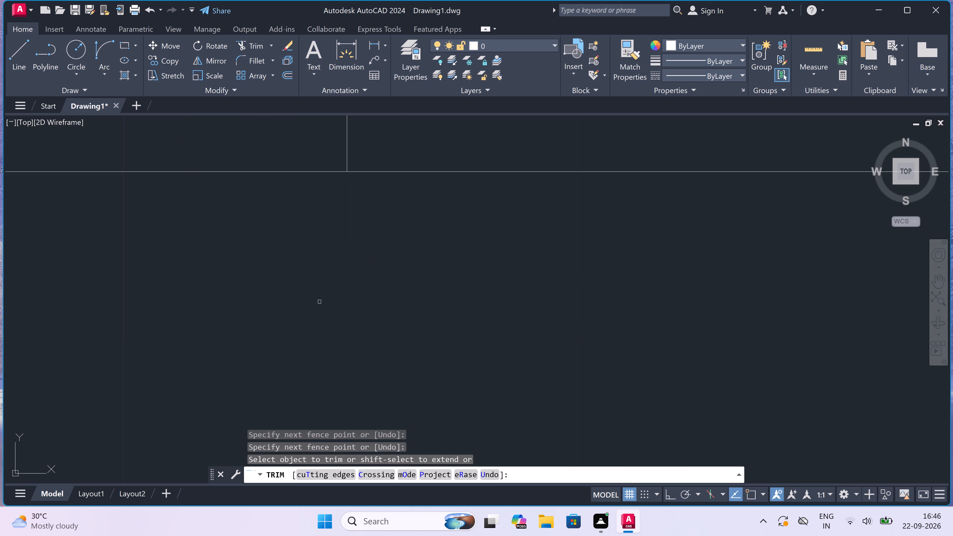
scroll(270, 298, down, 7)
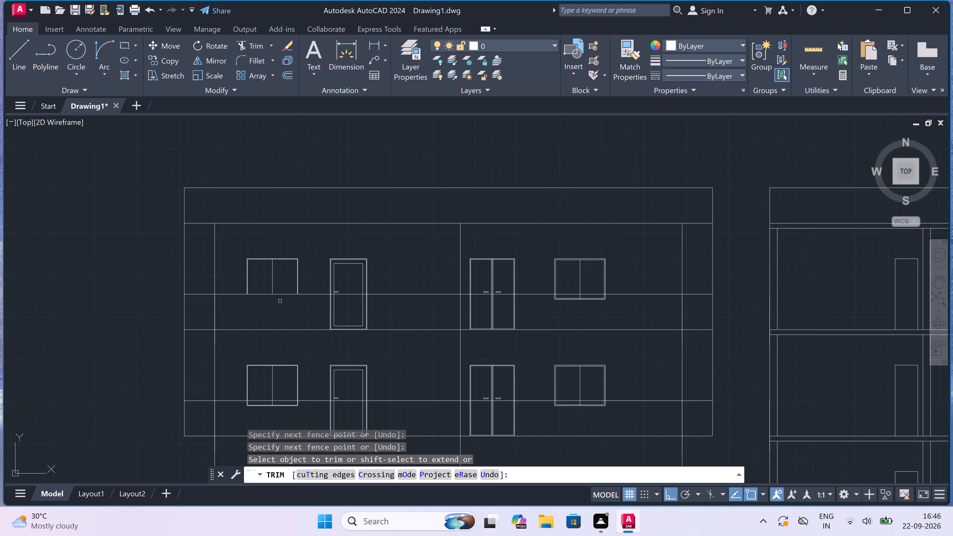
scroll(310, 301, up, 3)
scroll(310, 301, down, 1)
click(310, 301)
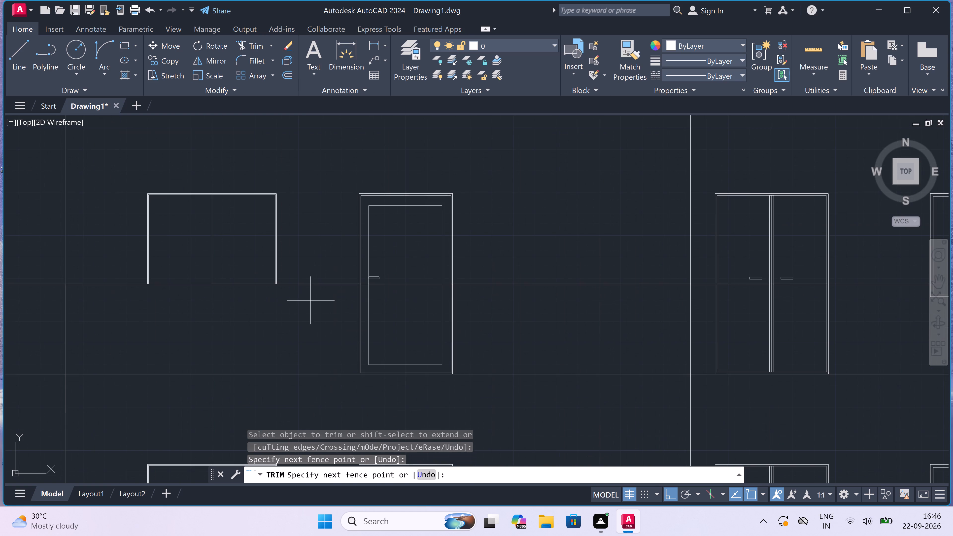
click(528, 299)
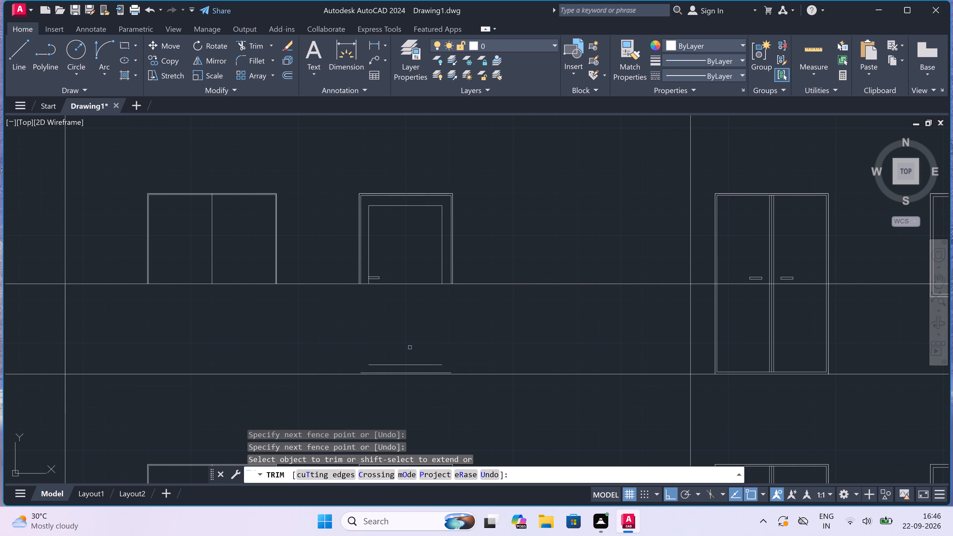
scroll(395, 378, up, 3)
scroll(396, 355, up, 2)
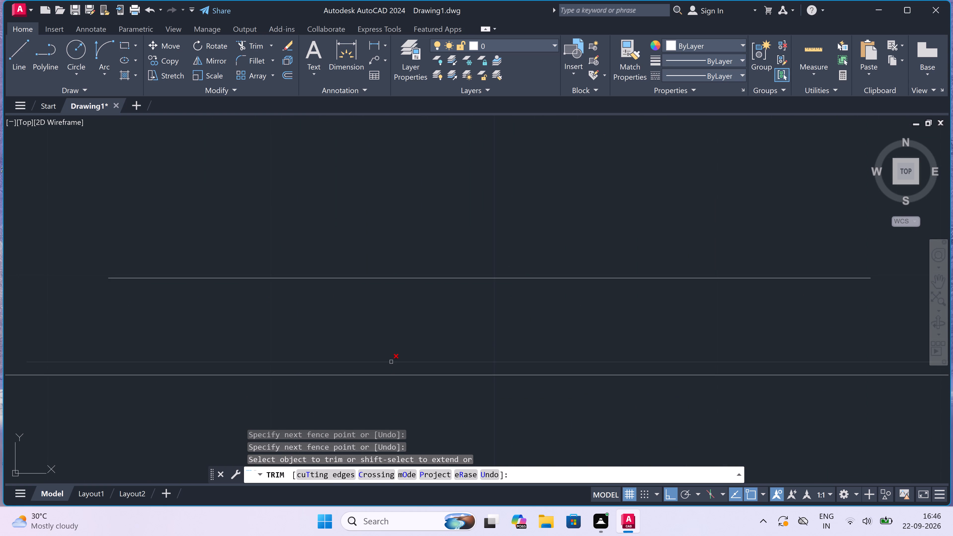
click(391, 362)
click(390, 290)
click(388, 267)
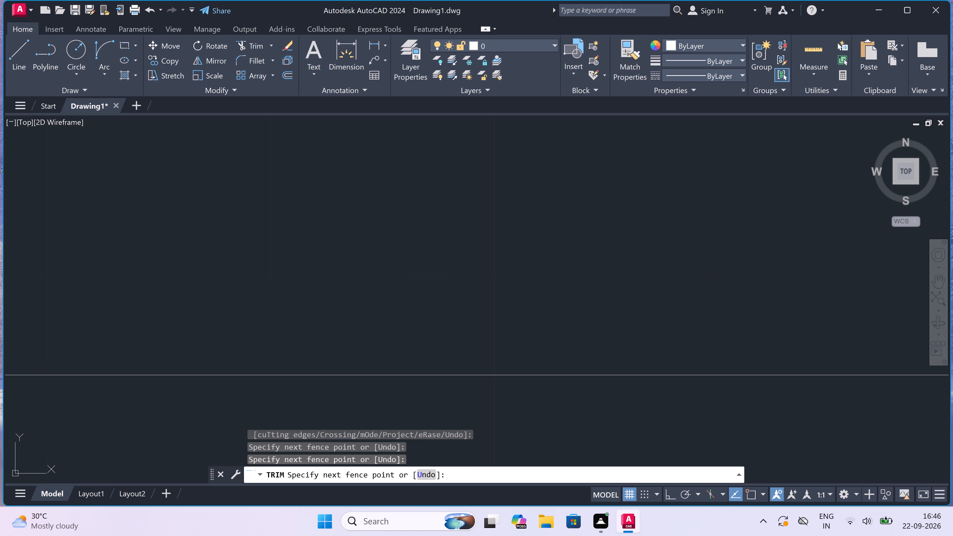
Trim the second-floor double door and adjacent vertical wall line below the crossing horizontal line, clearing the door's leftover base pieces.
scroll(340, 269, down, 9)
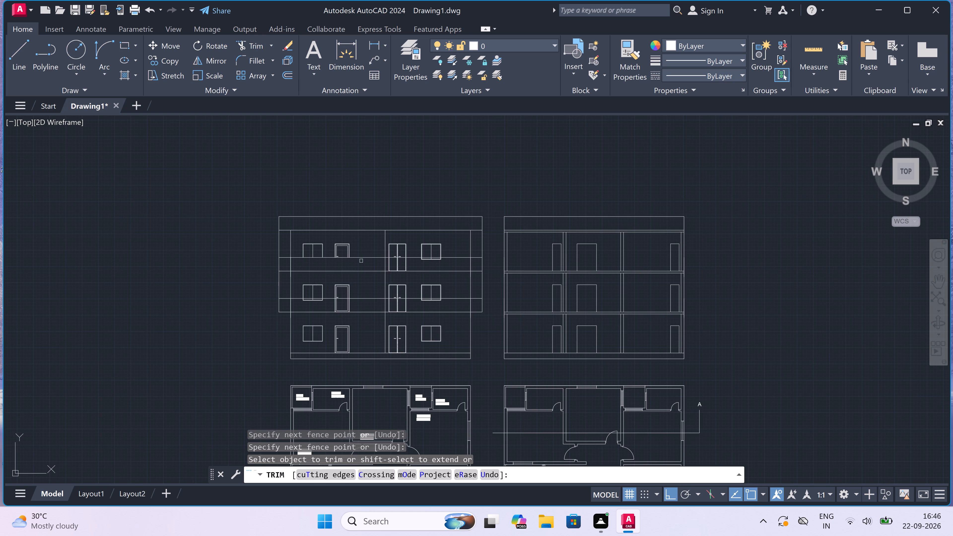
scroll(380, 260, up, 3)
click(379, 261)
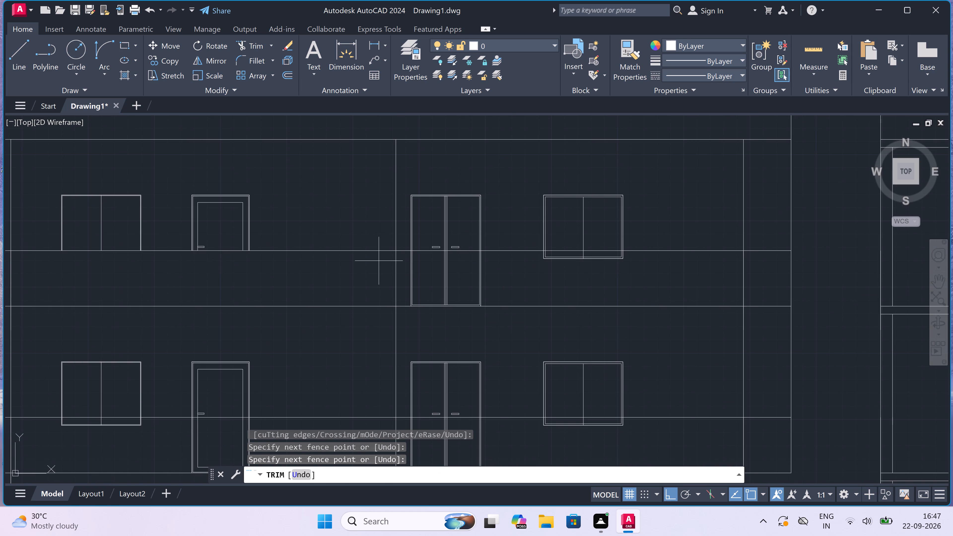
click(516, 281)
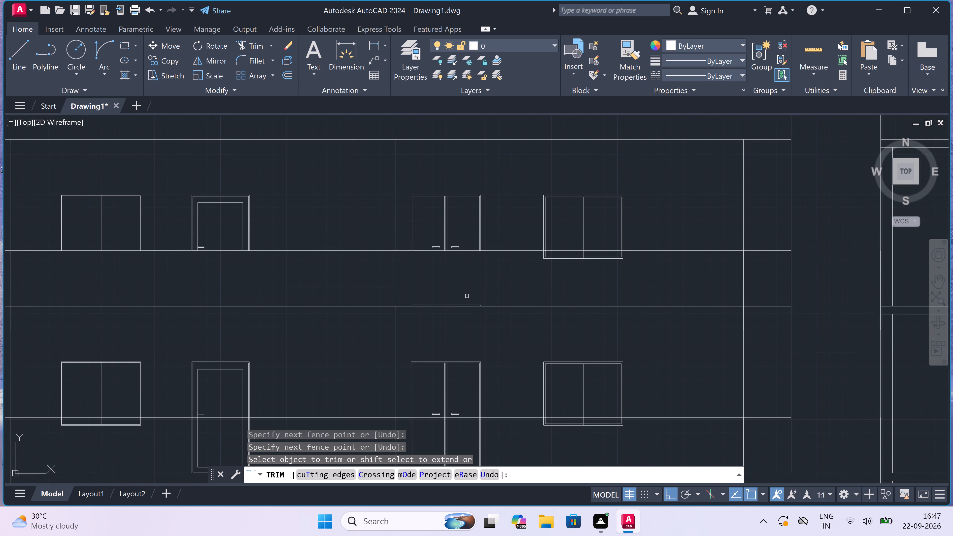
scroll(462, 300, up, 3)
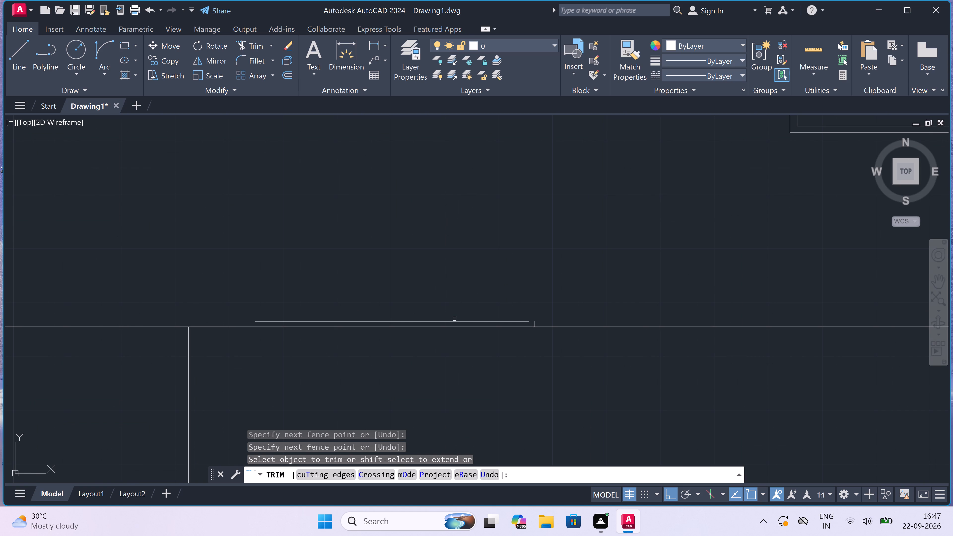
click(454, 320)
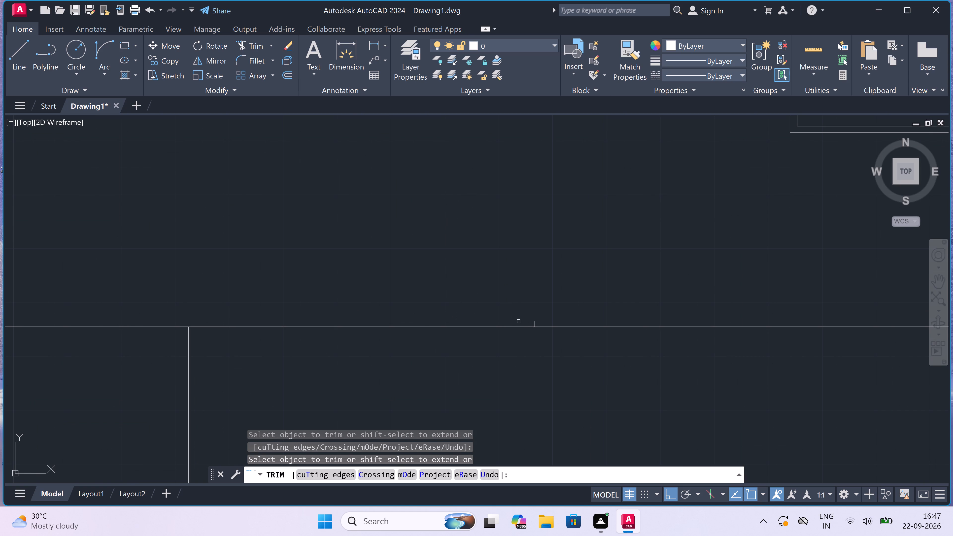
scroll(530, 325, up, 3)
click(547, 321)
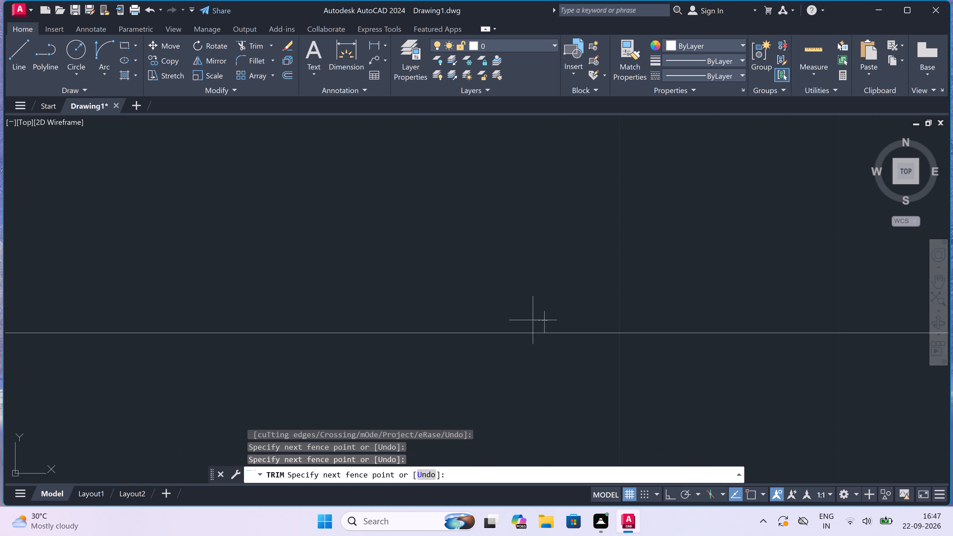
click(530, 320)
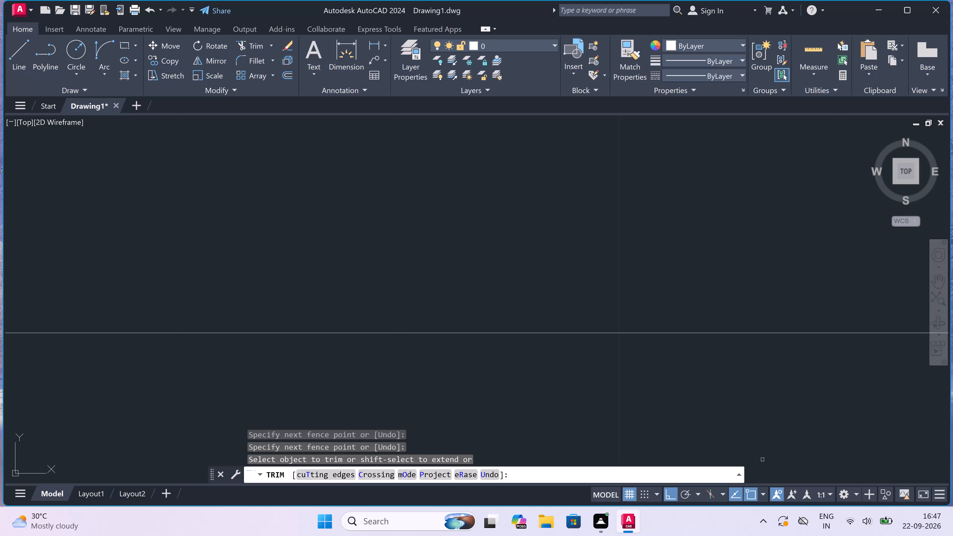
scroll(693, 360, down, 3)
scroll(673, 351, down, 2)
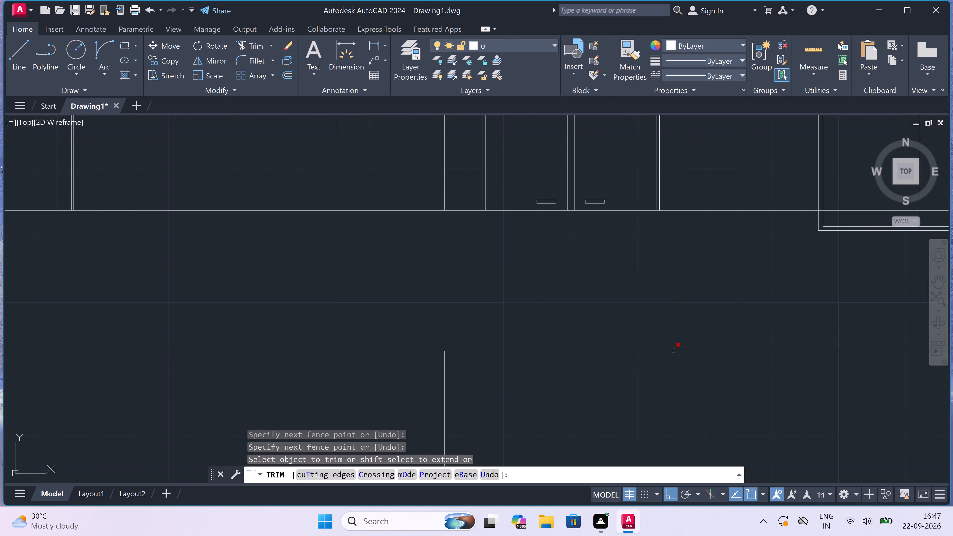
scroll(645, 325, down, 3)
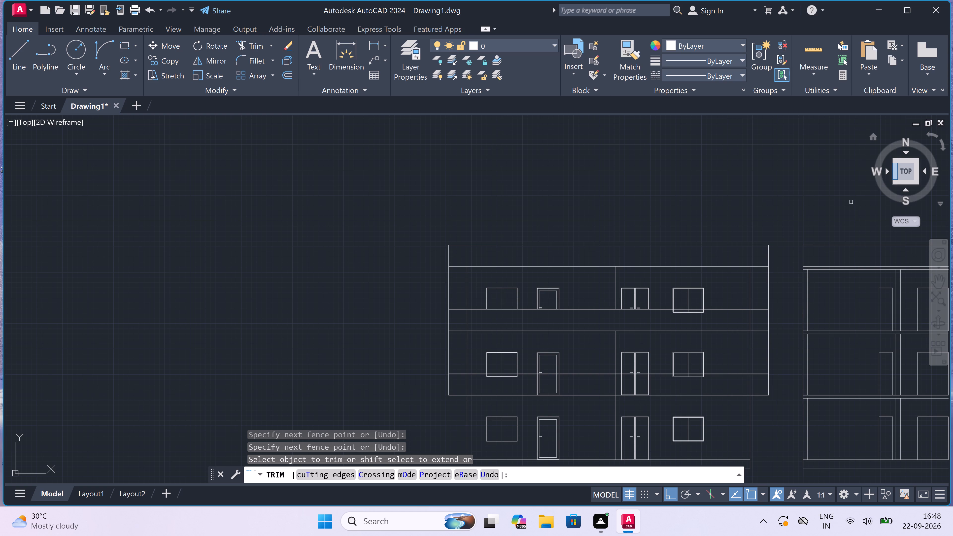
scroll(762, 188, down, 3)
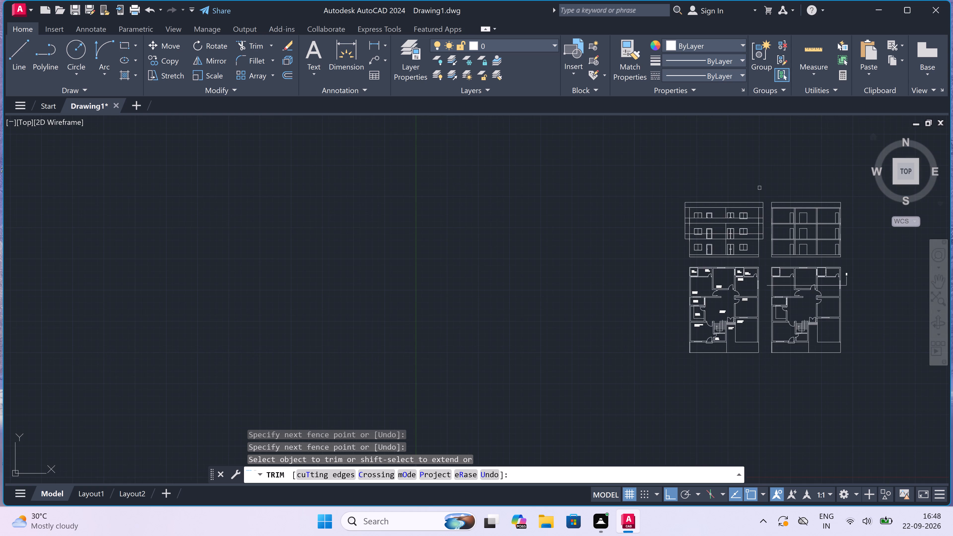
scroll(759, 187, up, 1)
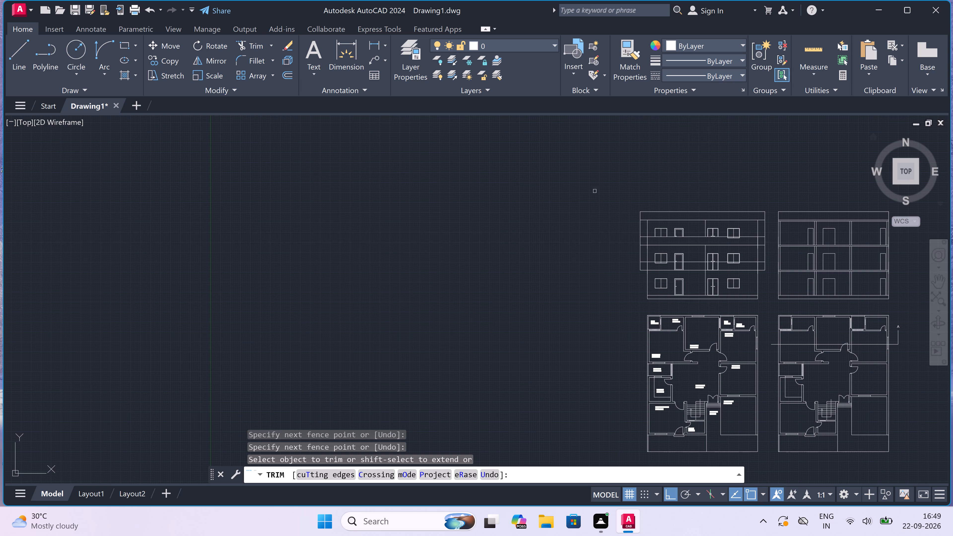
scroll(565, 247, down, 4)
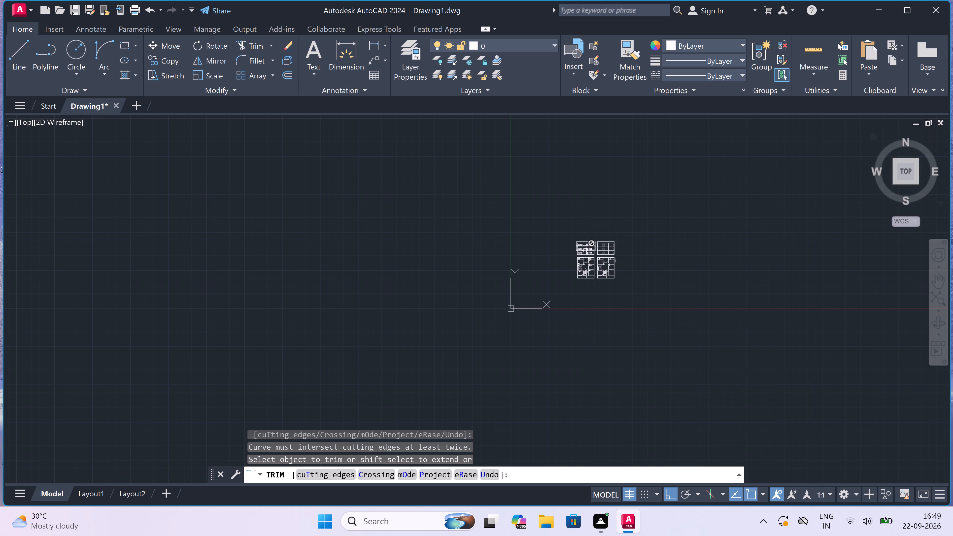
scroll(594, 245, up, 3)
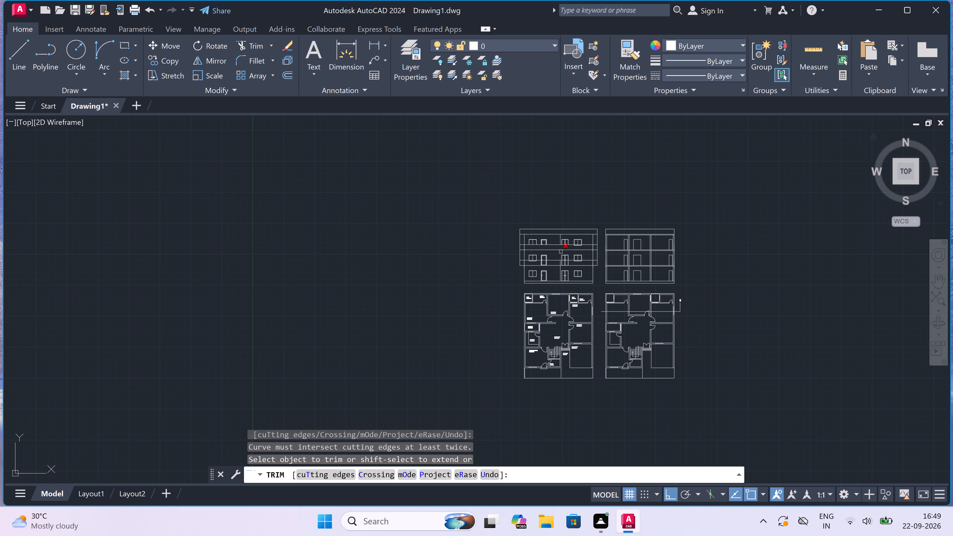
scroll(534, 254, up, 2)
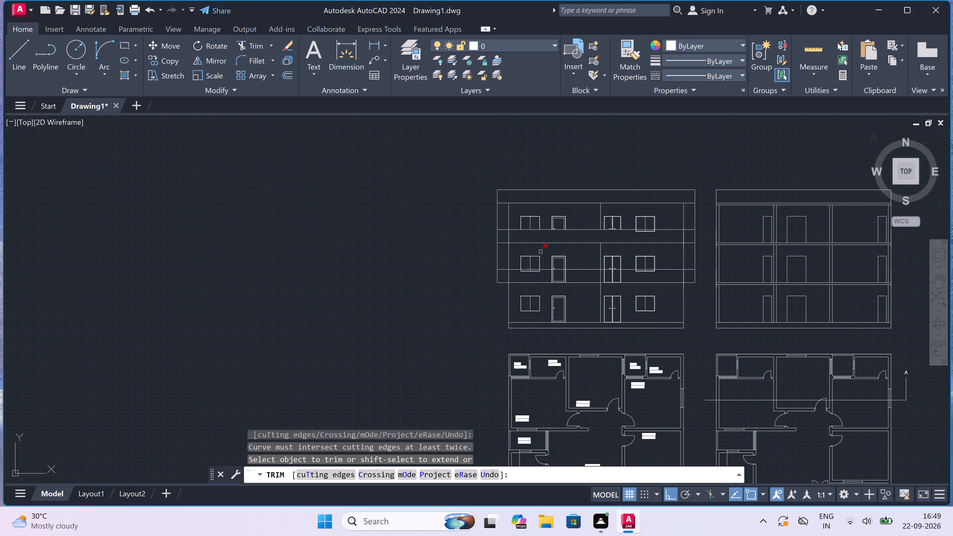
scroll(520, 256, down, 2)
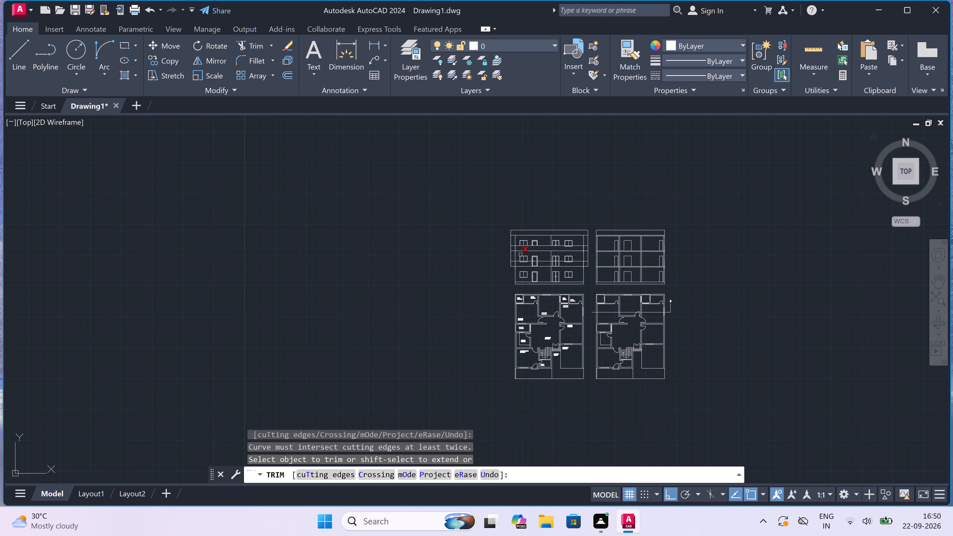
Trim the first-floor doors, right window sides and vertical wall lines where they extend below the horizontal line crossing that floor.
scroll(521, 269, up, 3)
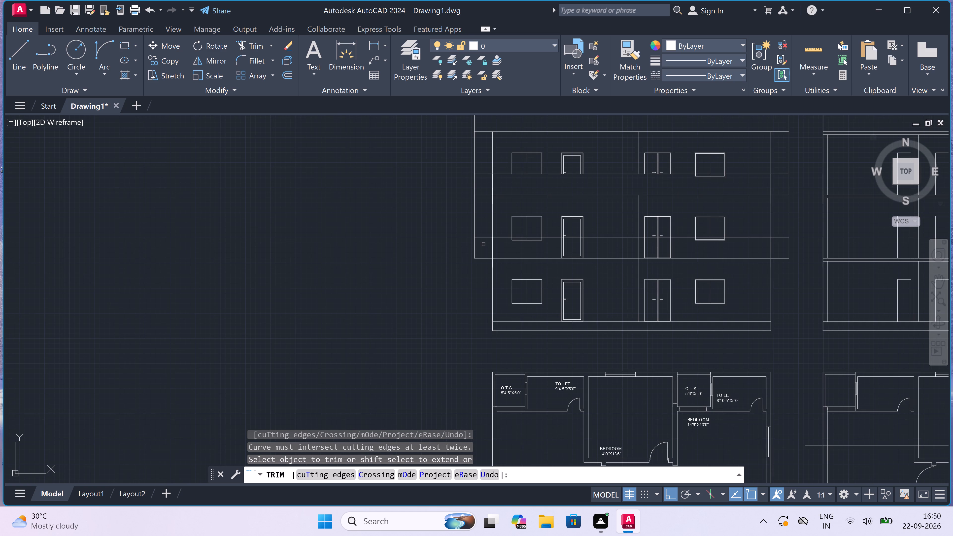
click(483, 243)
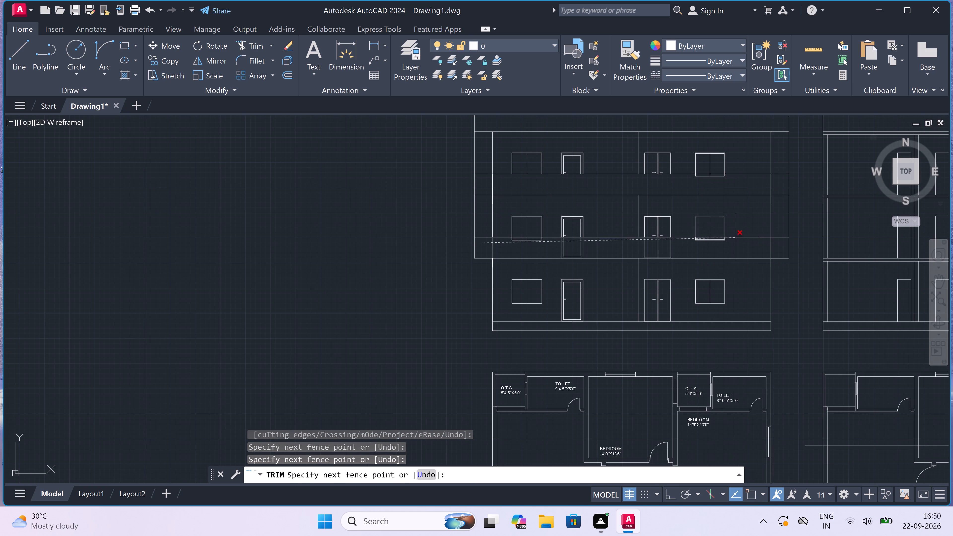
scroll(734, 242, up, 2)
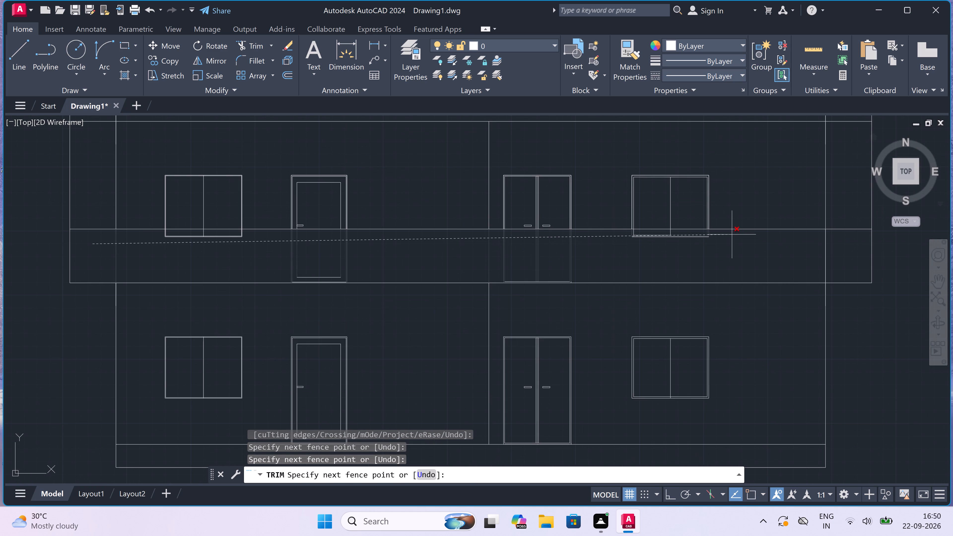
click(732, 234)
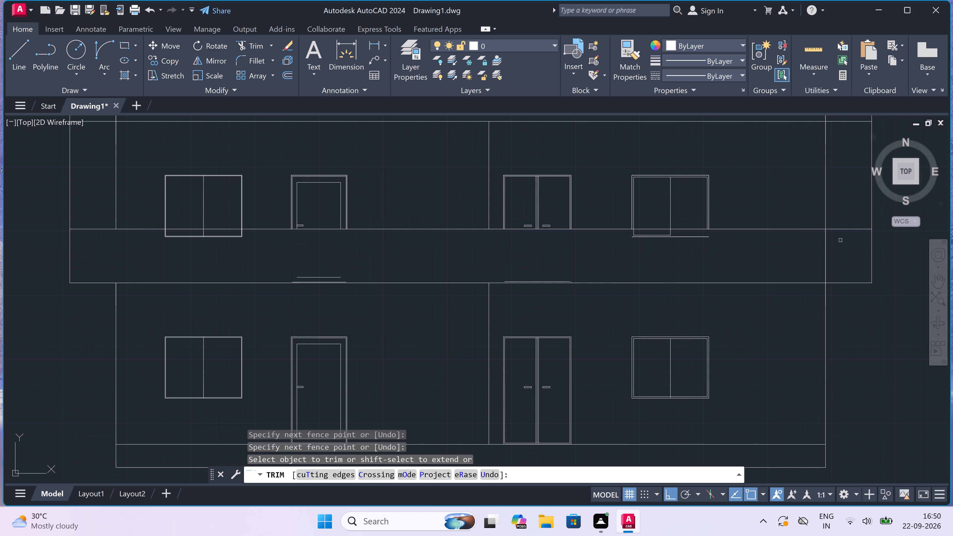
click(838, 246)
click(799, 261)
Remove the leftover bottom line and short vertical stub at the base of the first-floor double door.
scroll(530, 289, down, 2)
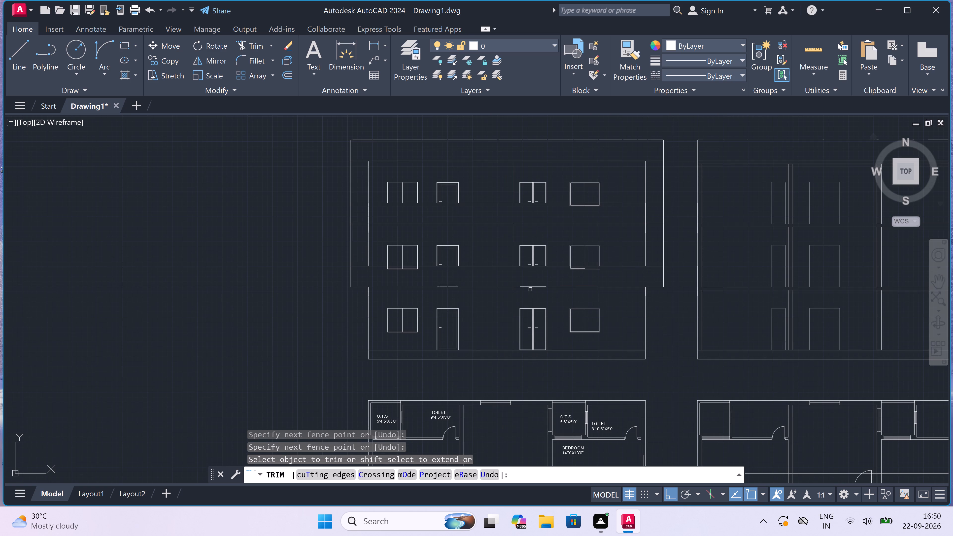
scroll(527, 286, up, 6)
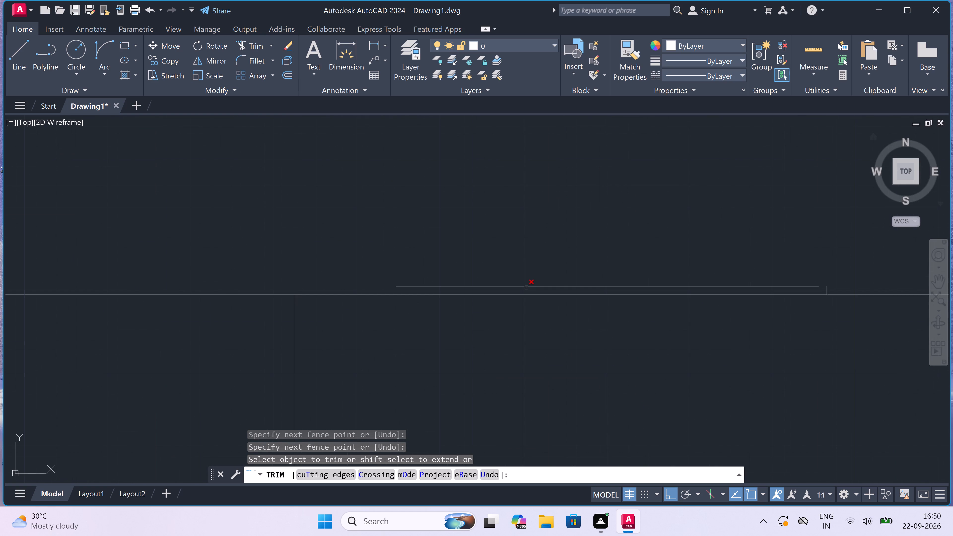
click(526, 288)
scroll(526, 288, down, 2)
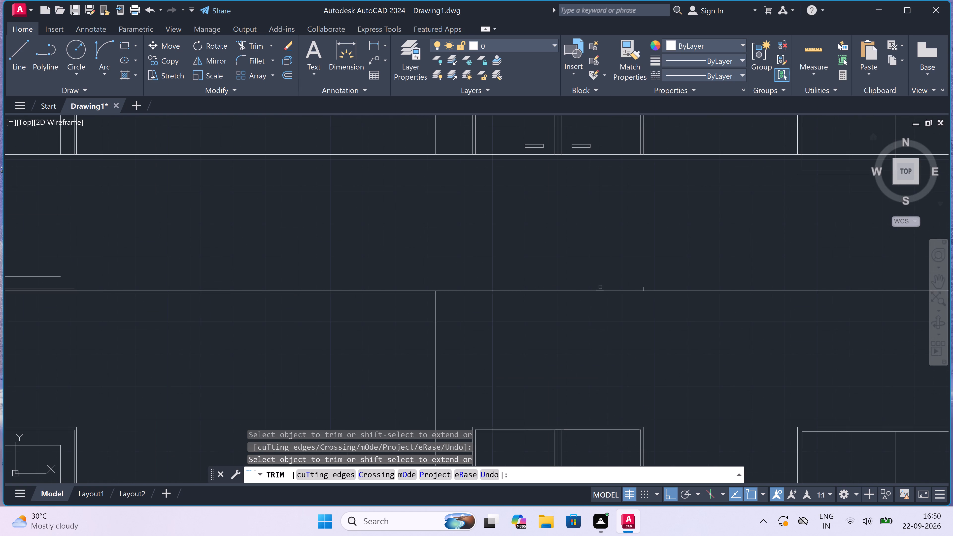
scroll(636, 284, up, 2)
scroll(652, 297, up, 2)
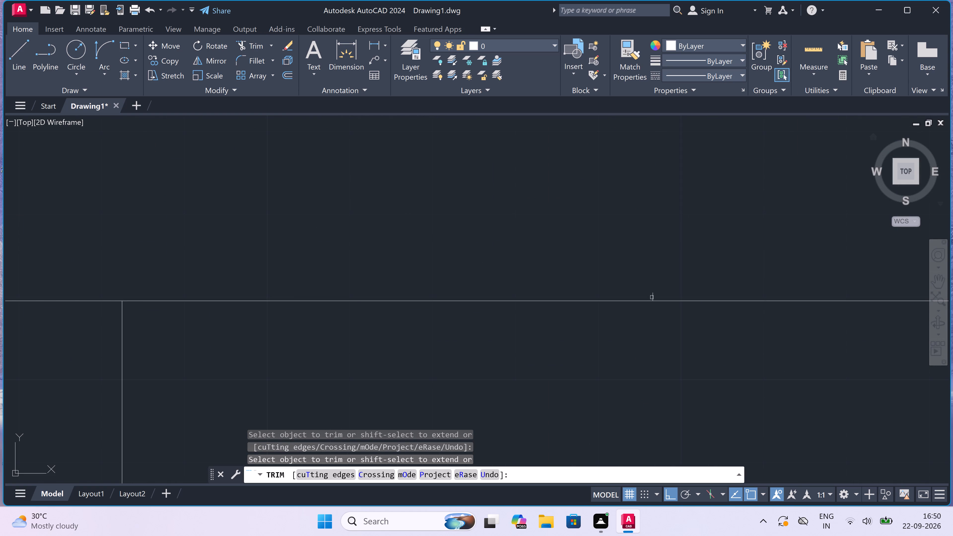
click(652, 297)
Trim the remaining frame pieces of the first-floor right window below the horizontal line.
scroll(600, 292, down, 9)
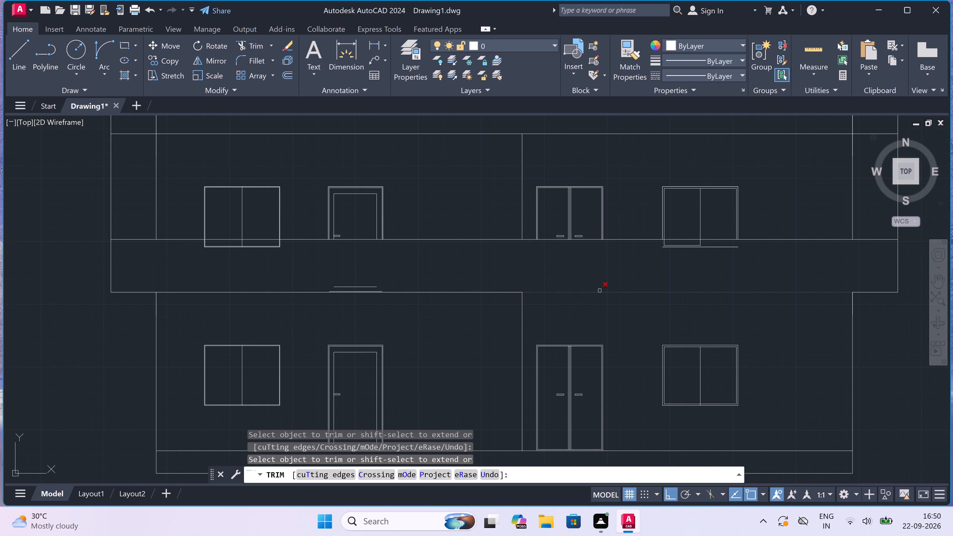
scroll(701, 245, up, 3)
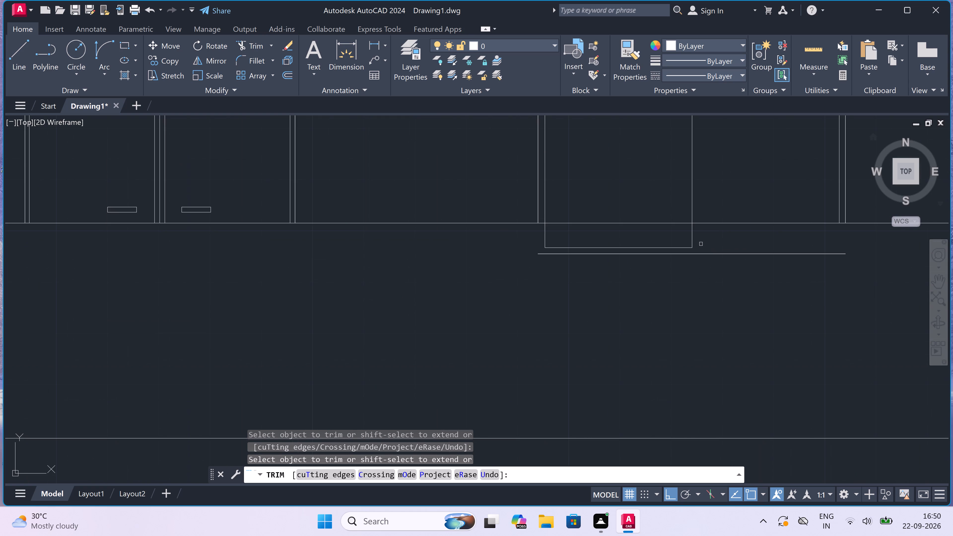
click(696, 242)
click(646, 245)
drag(646, 245, 643, 250)
click(567, 331)
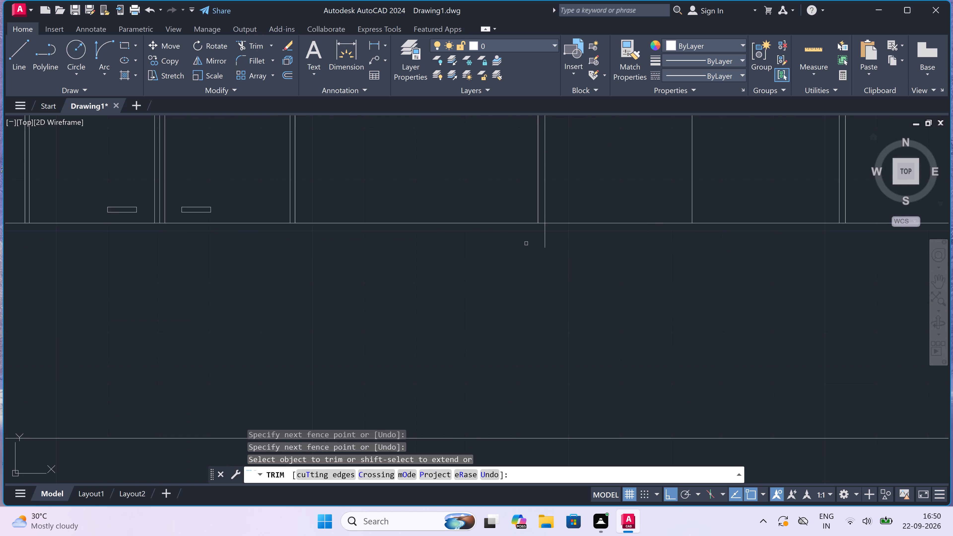
click(530, 238)
click(584, 240)
scroll(572, 272, down, 4)
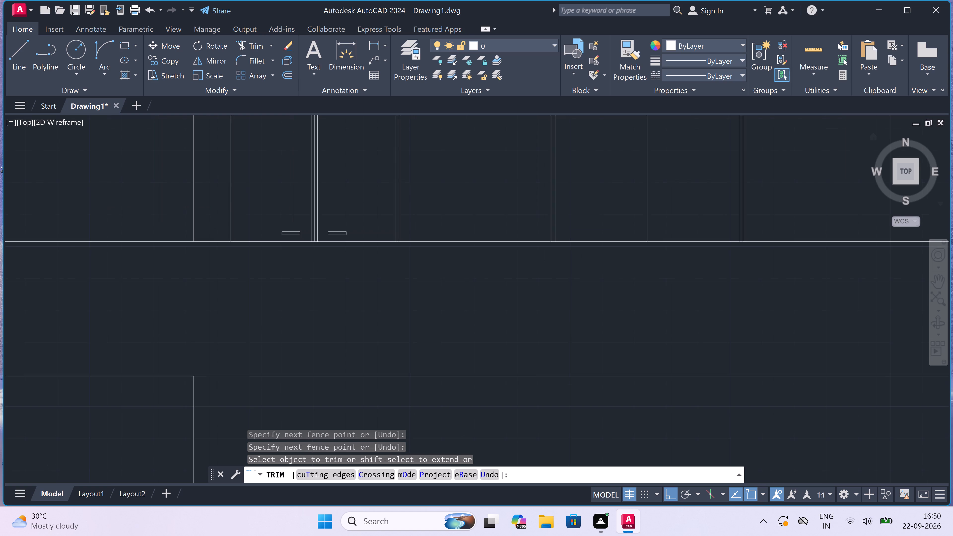
Remove the two leftover horizontal base lines of the first-floor single door, just above the ground floor's top line.
scroll(564, 284, down, 4)
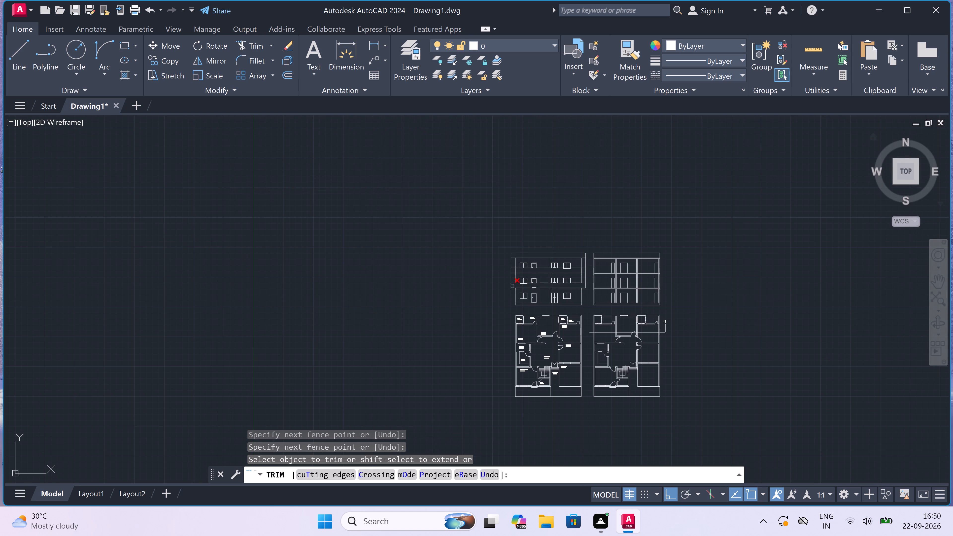
scroll(539, 290, up, 4)
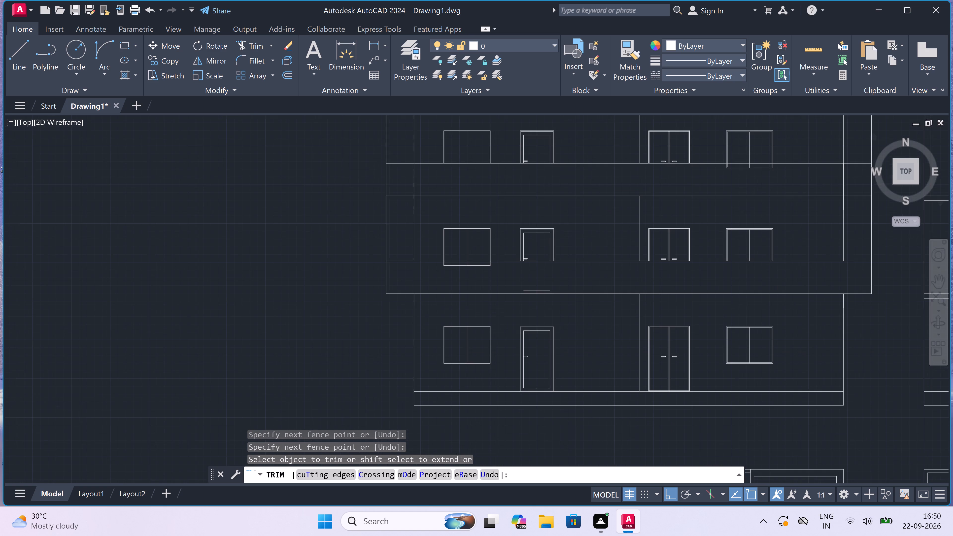
scroll(529, 291, up, 3)
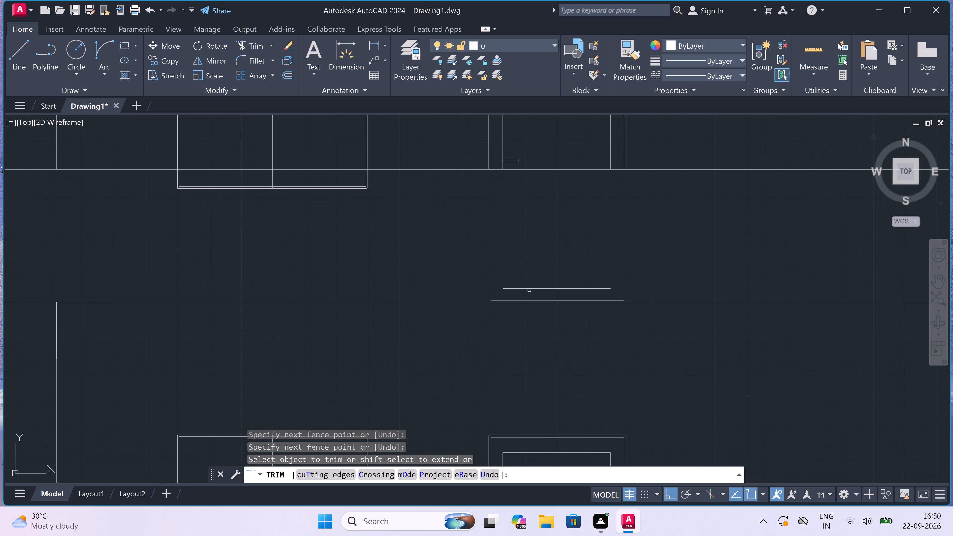
click(529, 289)
scroll(526, 306, up, 3)
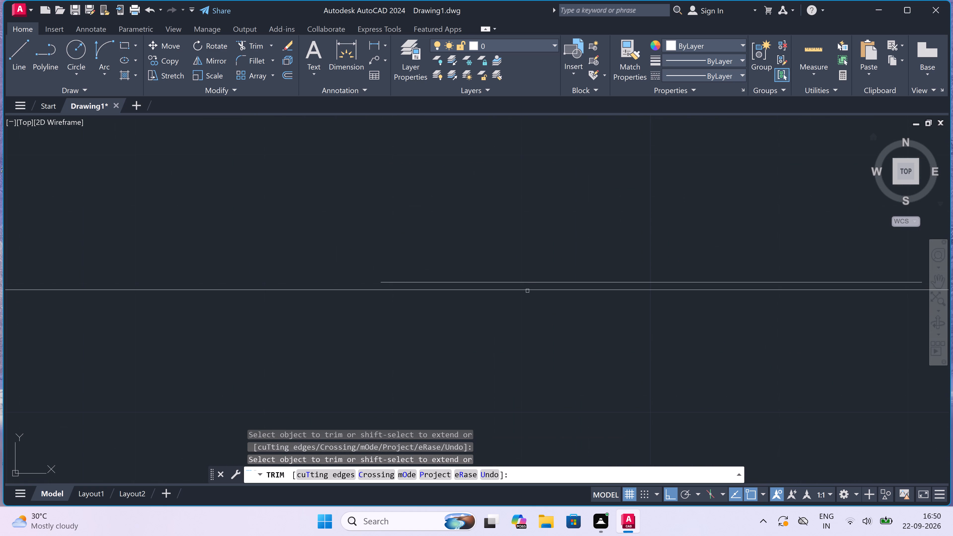
click(530, 281)
scroll(530, 281, down, 7)
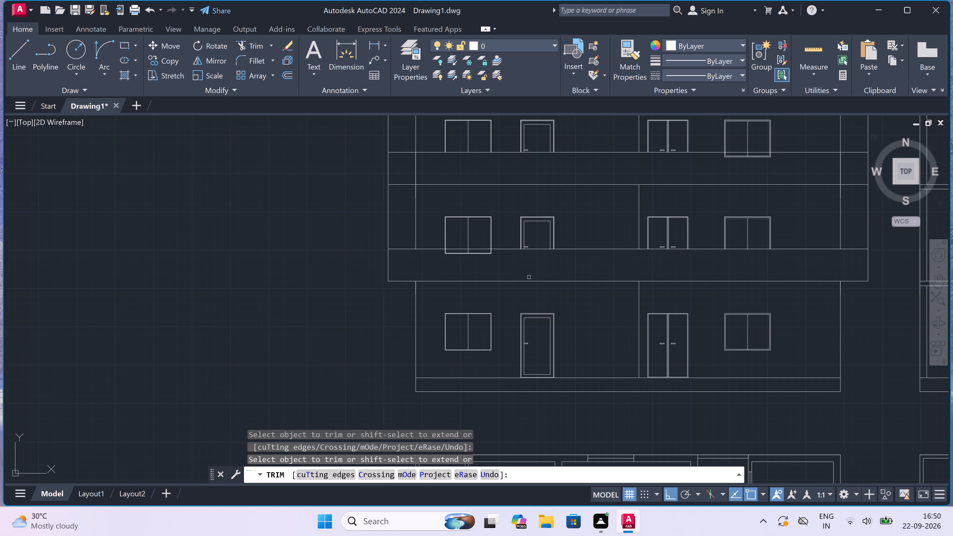
Trim the first-floor left window's sides and centre line below the crossing horizontal line, clearing its leftover bottom frame lines.
scroll(456, 247, up, 3)
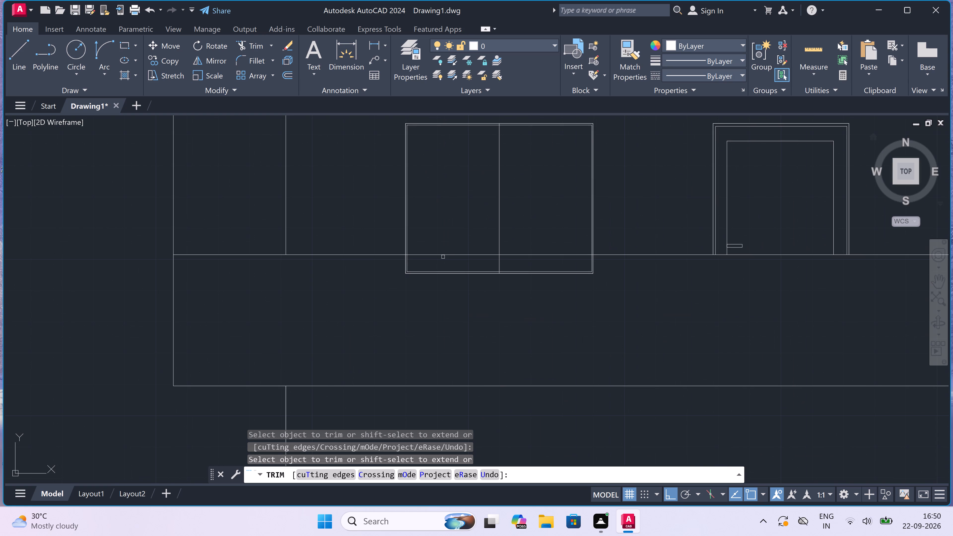
scroll(443, 260, up, 2)
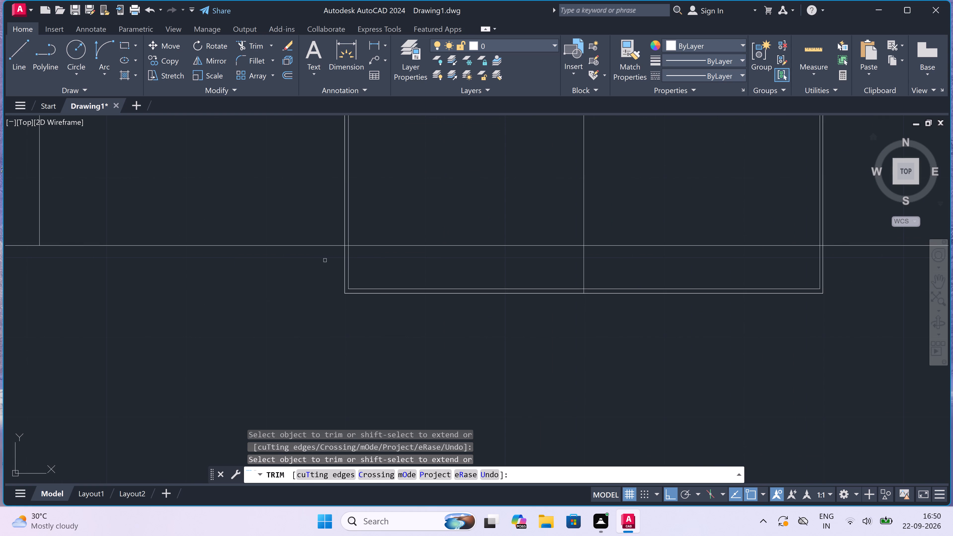
drag(311, 263, 315, 264)
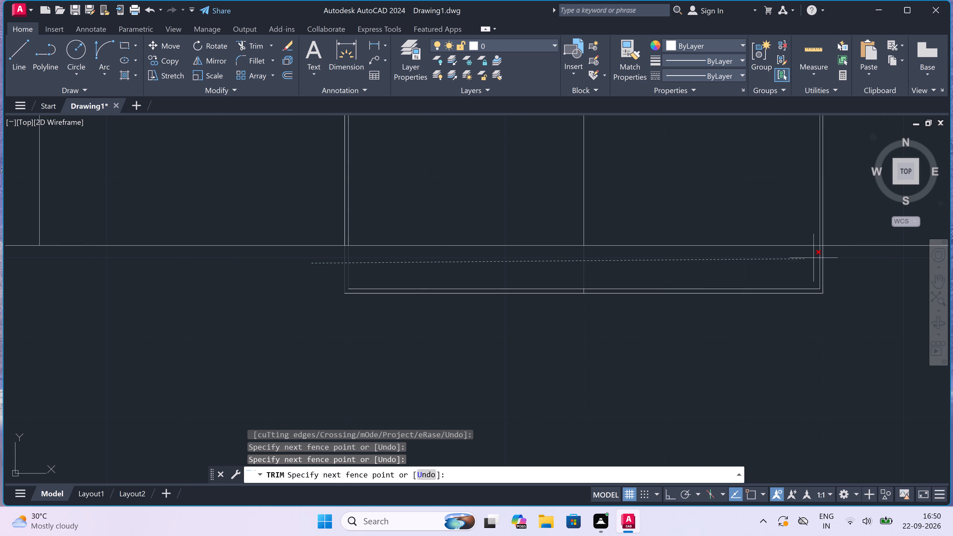
click(847, 256)
drag(794, 267, 790, 271)
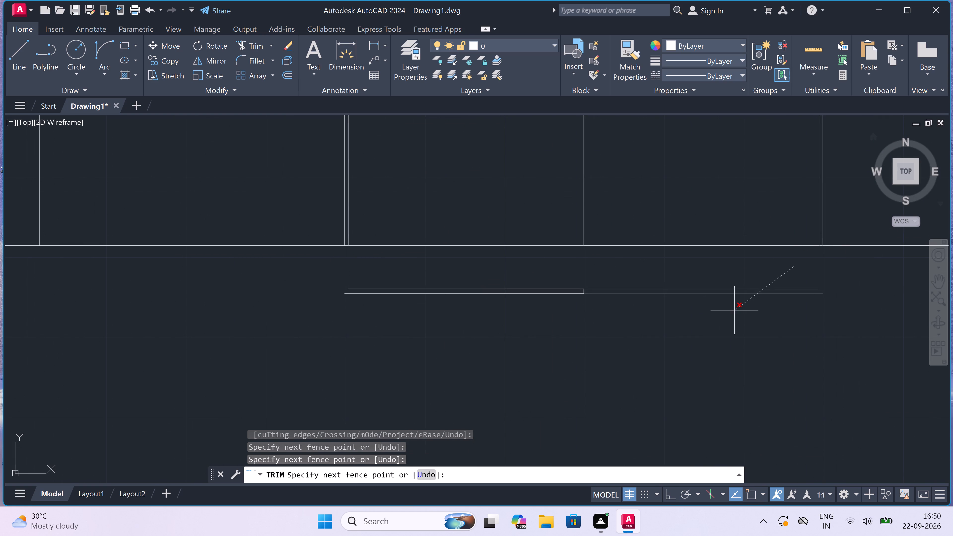
click(673, 339)
drag(477, 272, 477, 275)
click(479, 316)
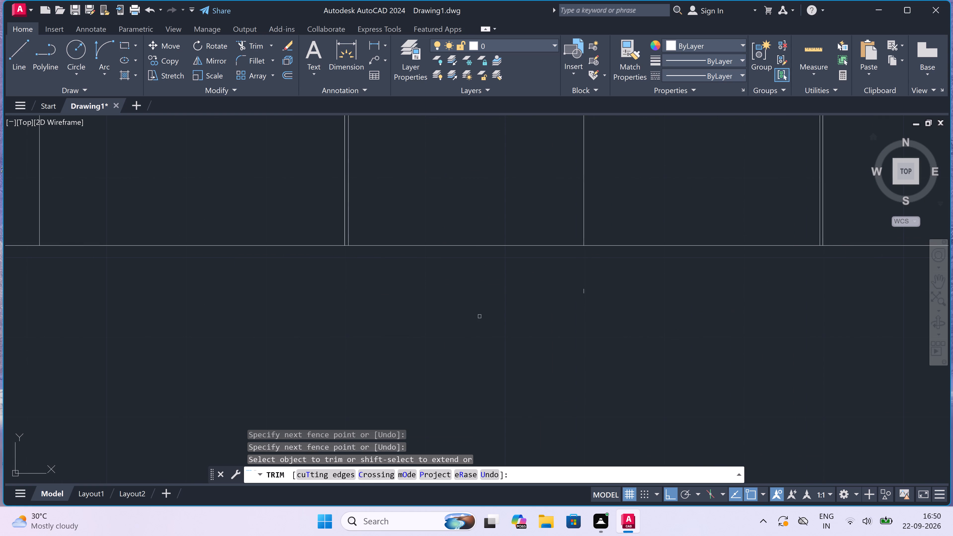
Remove the short vertical stub left over from the centre line below the first-floor left window.
scroll(641, 288, up, 2)
click(625, 294)
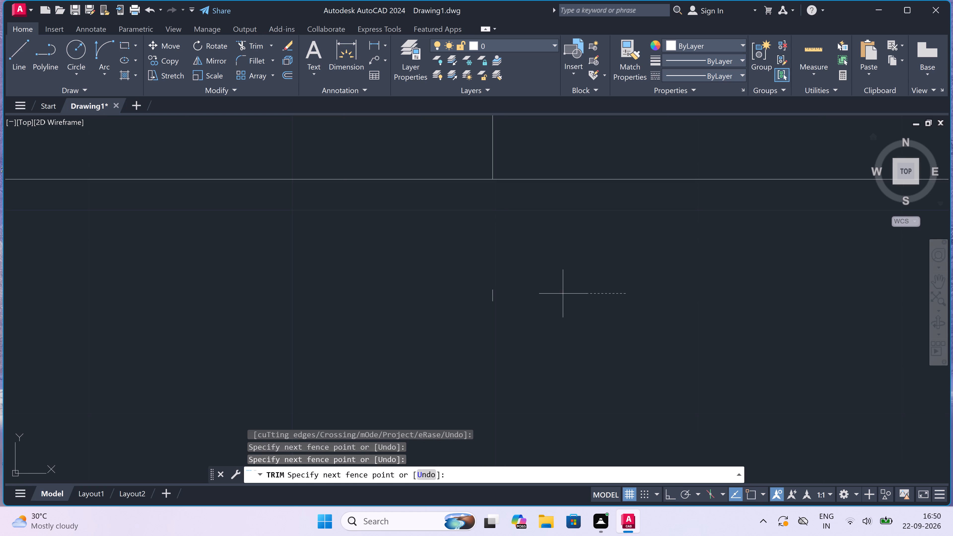
click(476, 288)
click(478, 297)
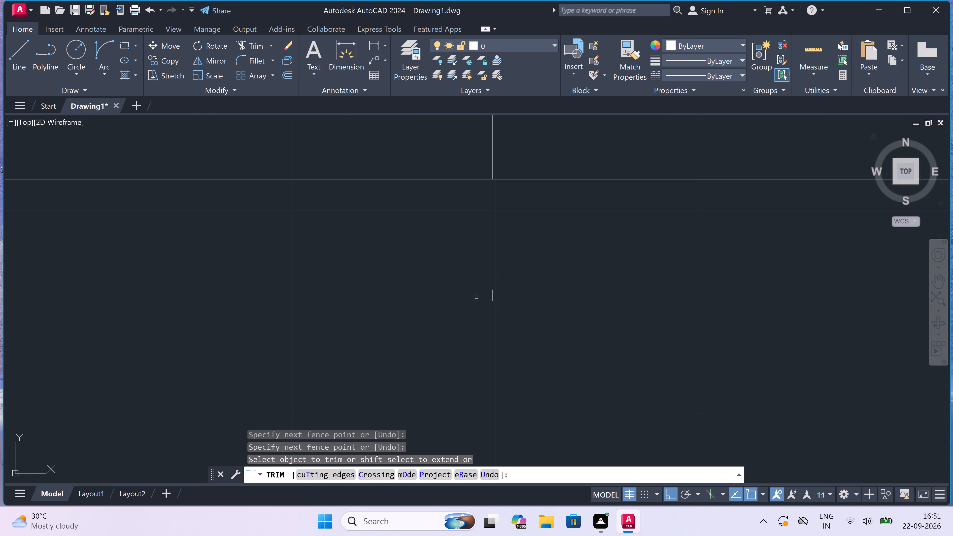
click(522, 290)
scroll(503, 297, down, 8)
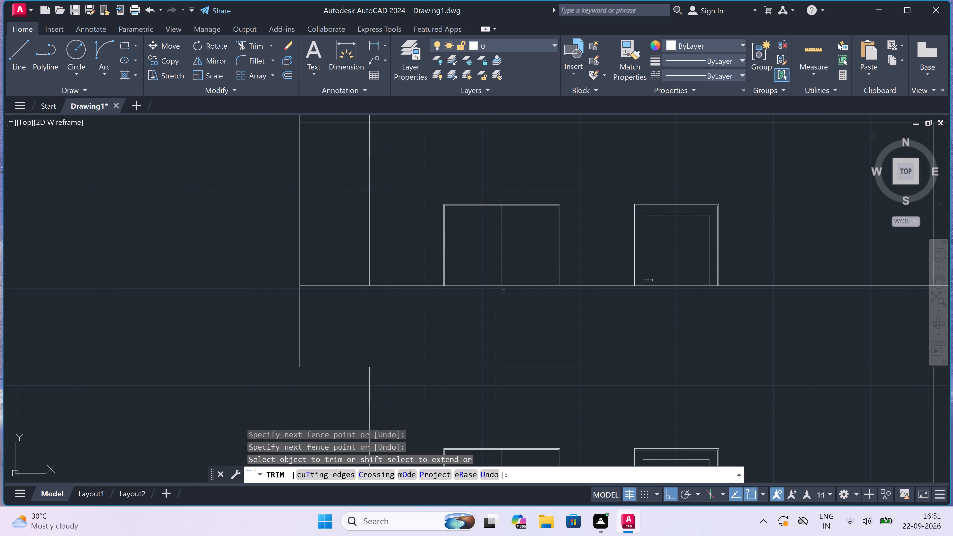
scroll(487, 286, down, 2)
scroll(460, 295, down, 2)
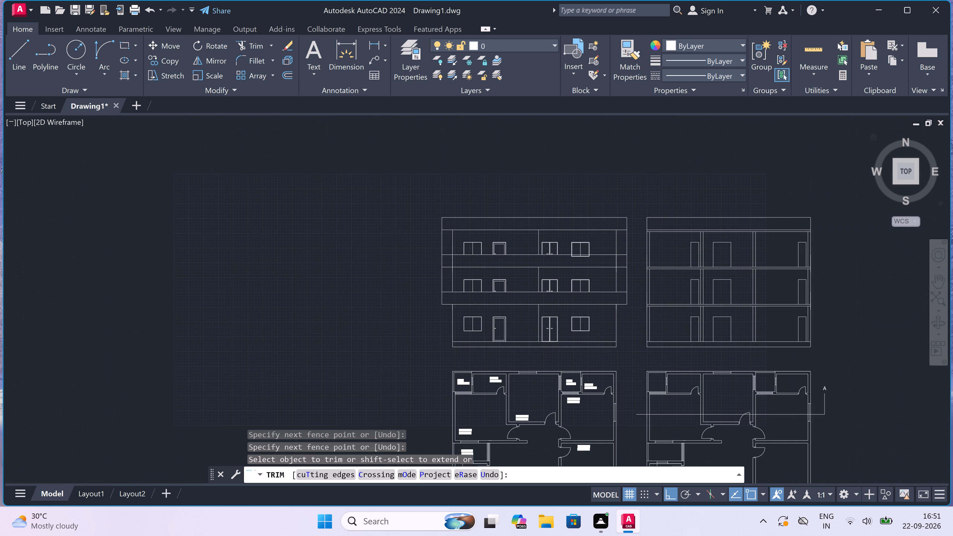
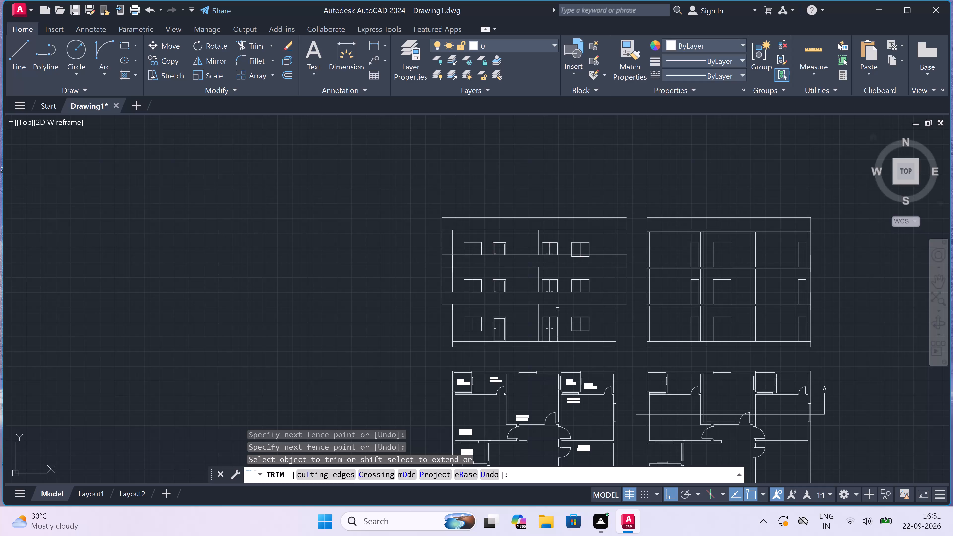
Trim the front elevation's right wall line within the upper horizontal band, and the top-floor rightmost window's lines extending below that band's upper edge.
scroll(558, 309, down, 1)
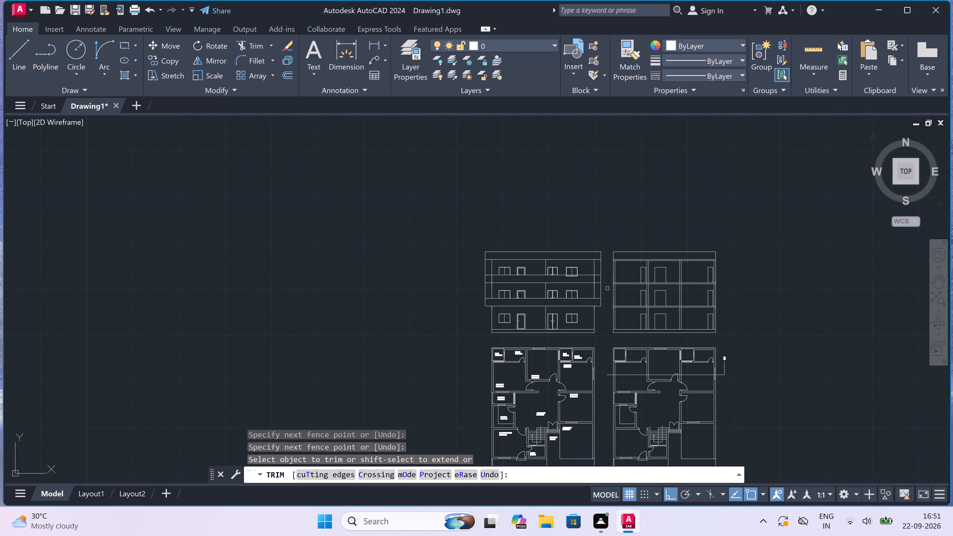
scroll(609, 287, up, 1)
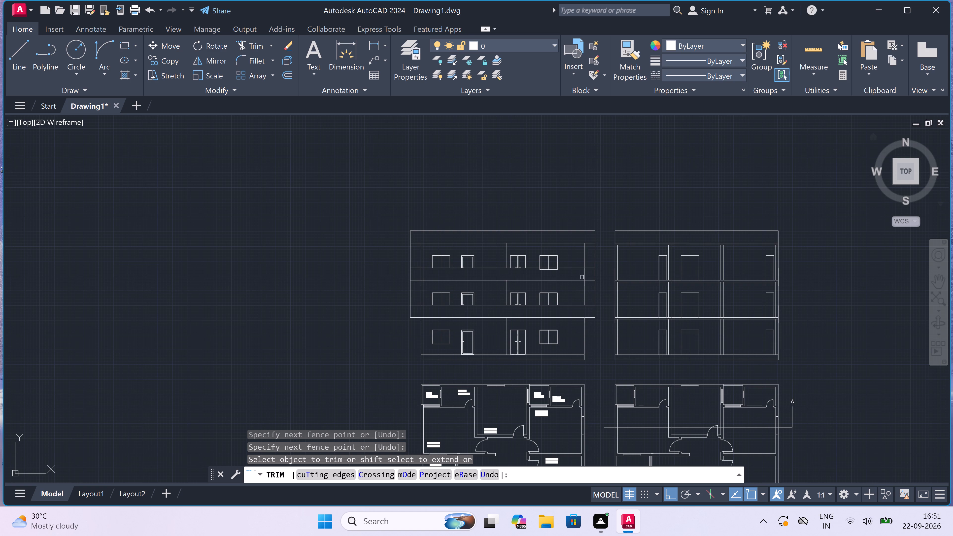
scroll(585, 268, up, 2)
double_click(591, 279)
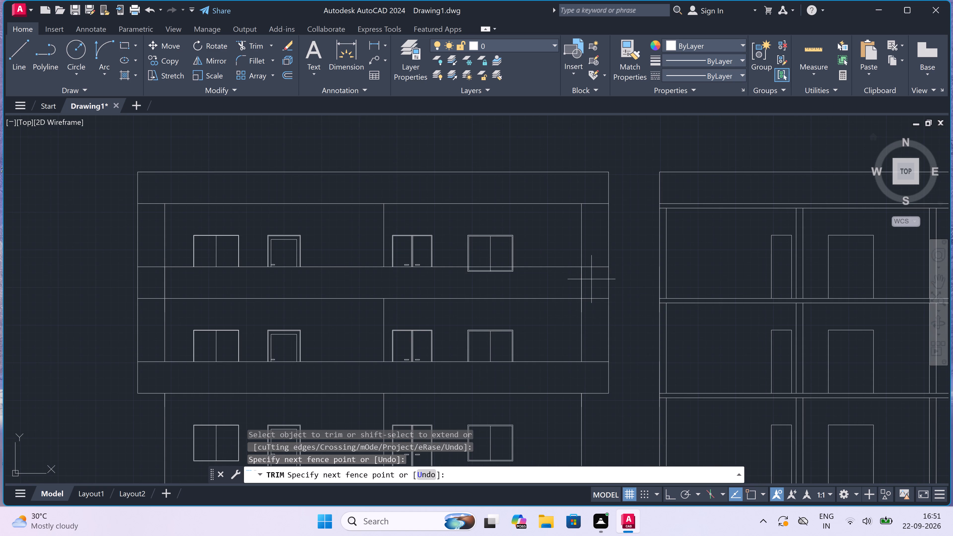
scroll(480, 273, up, 4)
click(487, 263)
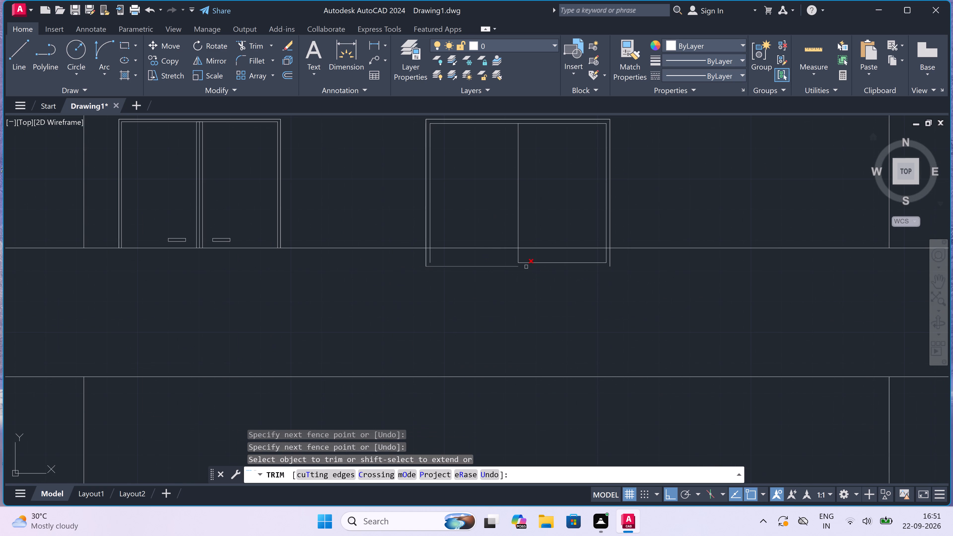
scroll(584, 262, up, 2)
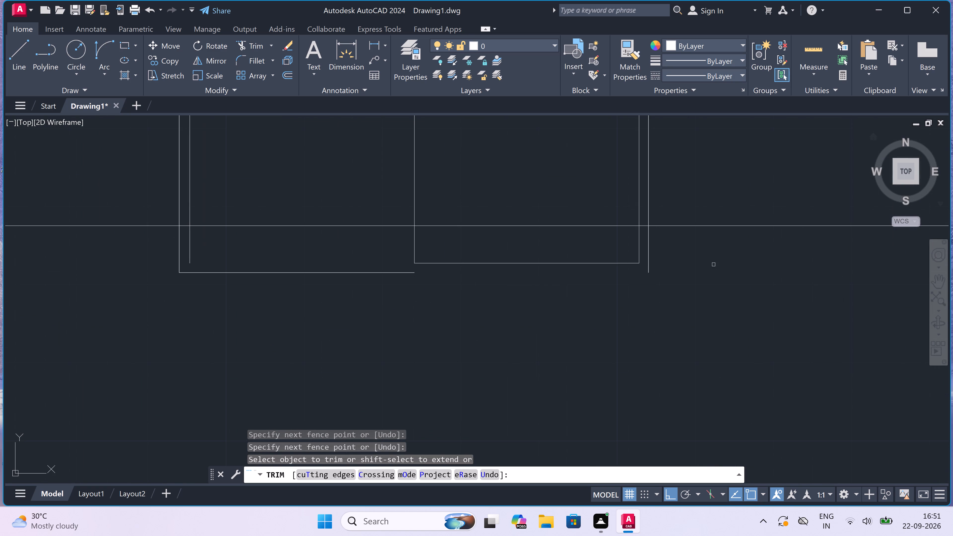
drag(713, 261, 707, 260)
drag(150, 234, 158, 236)
drag(778, 248, 770, 251)
click(610, 260)
click(536, 313)
click(308, 250)
click(316, 282)
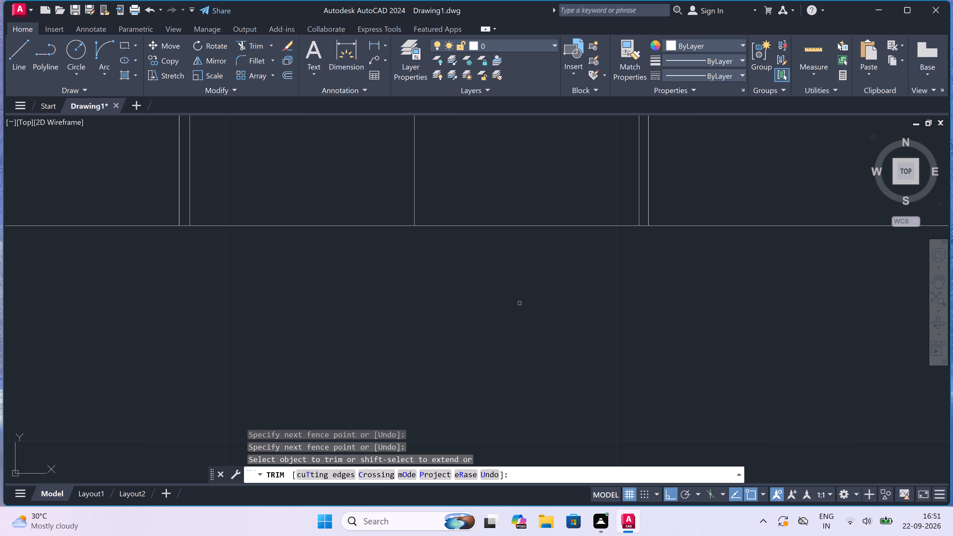
Trim the front elevation's left wall line where it crosses the upper horizontal band.
scroll(520, 305, down, 7)
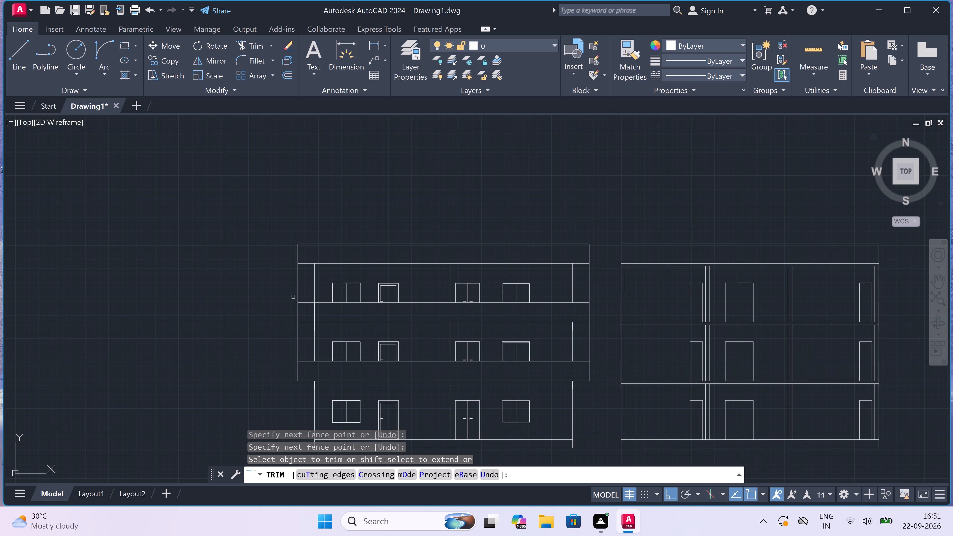
scroll(304, 309, up, 2)
drag(305, 309, 309, 309)
click(374, 317)
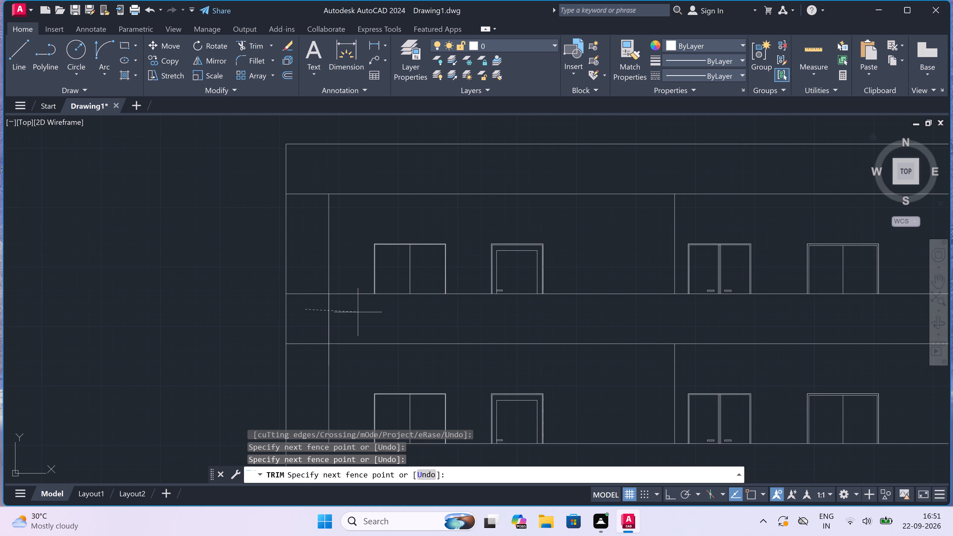
scroll(374, 317, down, 3)
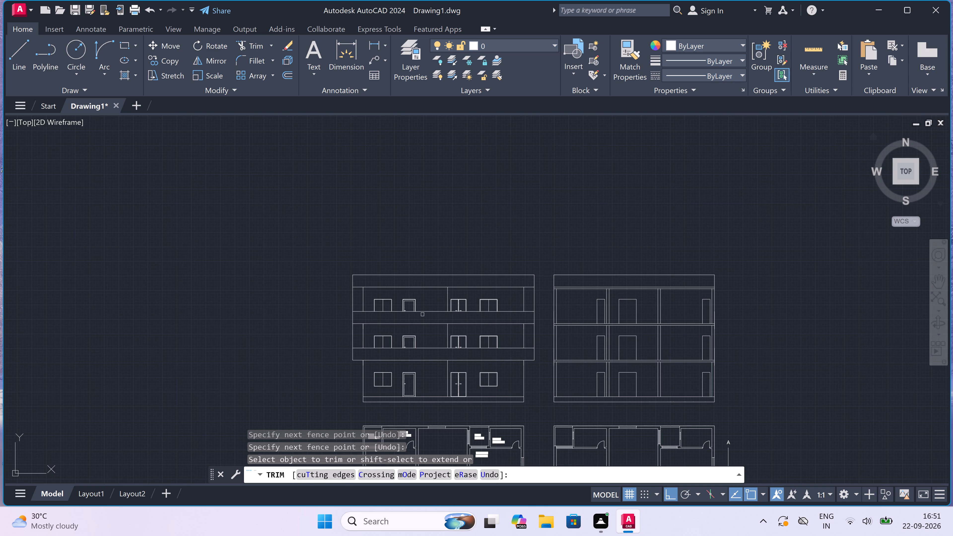
scroll(455, 310, down, 2)
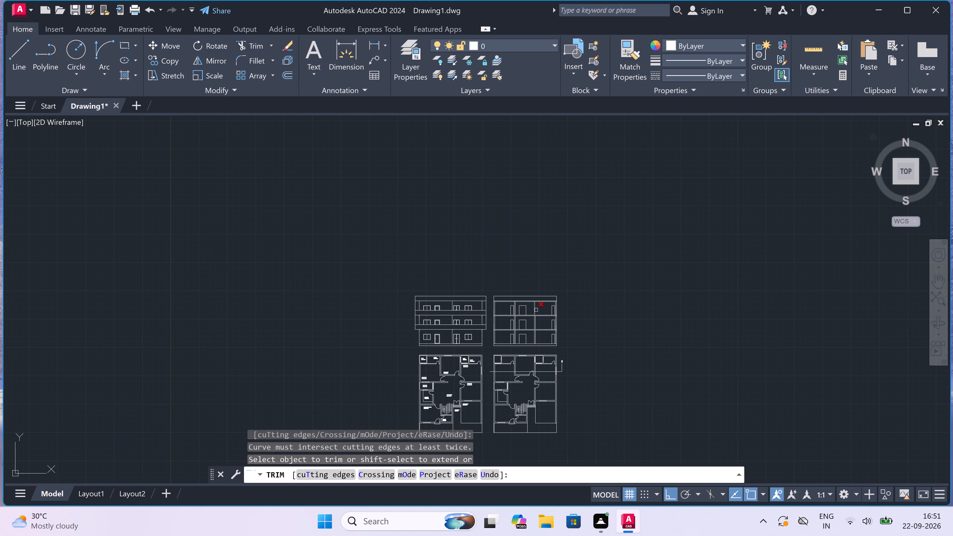
scroll(638, 309, up, 2)
key(Escape)
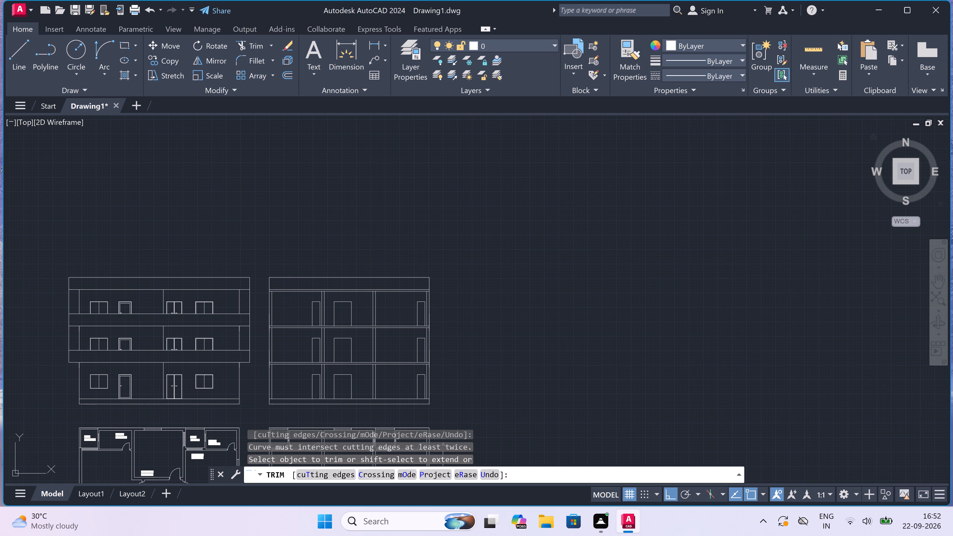
Add the multiline text PARAPET WALL-3'6" beside the parapet of the building section.
text(MT)
key(space)
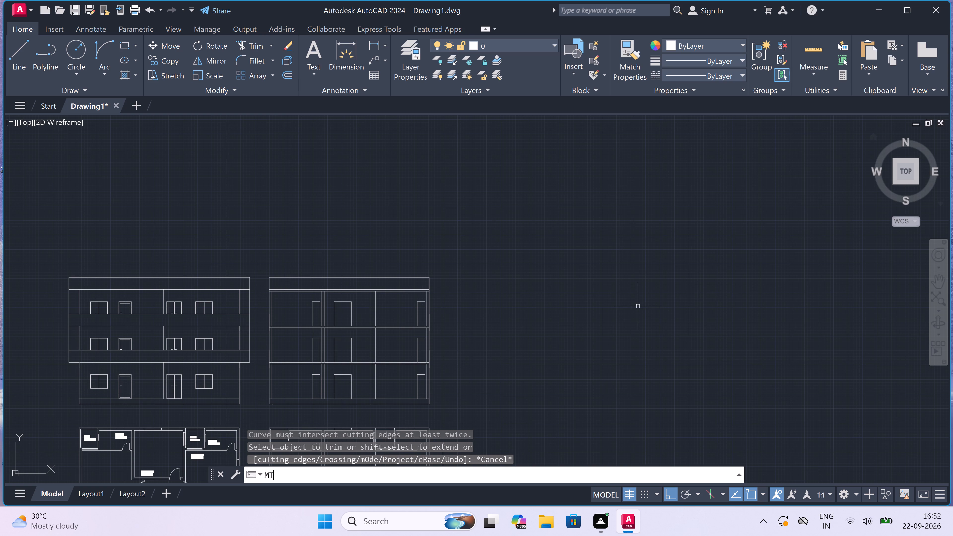
scroll(472, 280, up, 2)
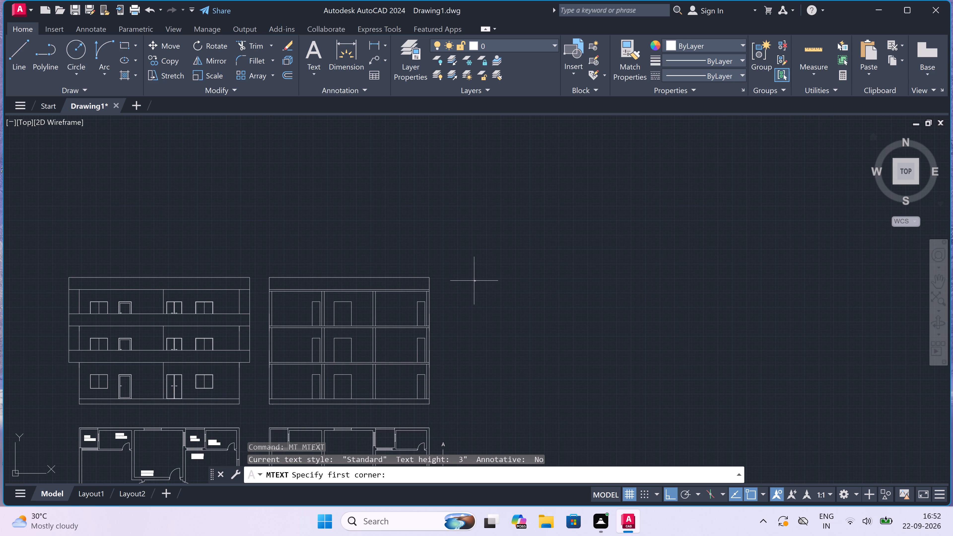
drag(410, 292, 415, 292)
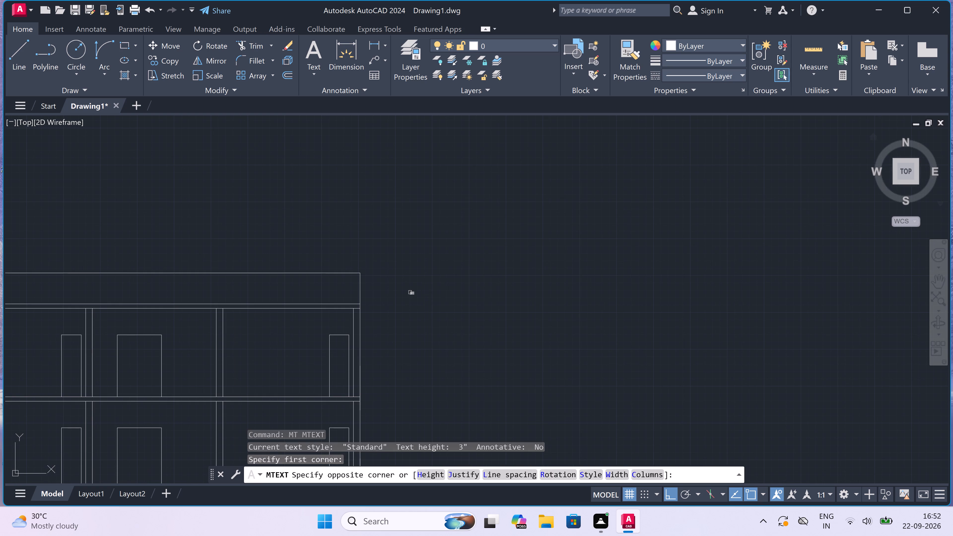
click(708, 295)
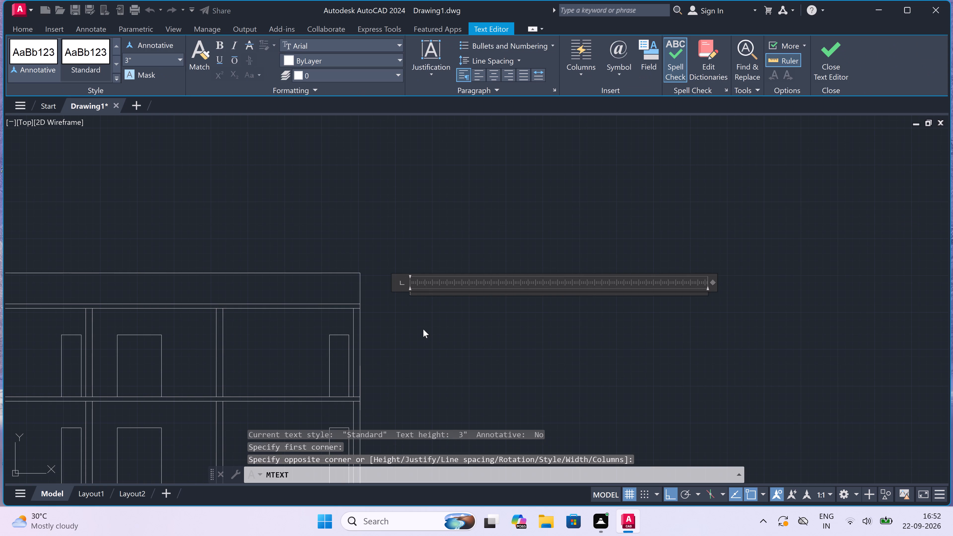
key(p)
text(ARAP)
key(t)
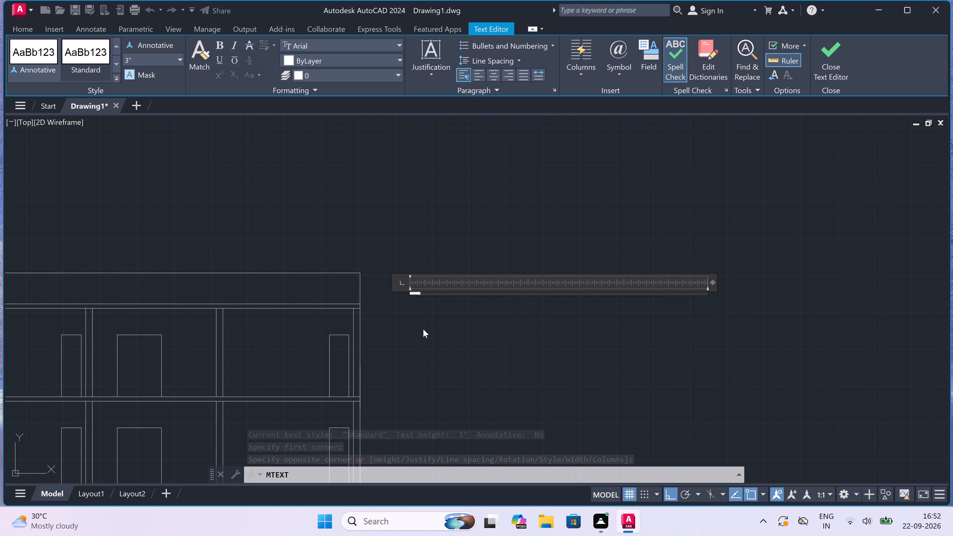
key(space)
text(WALL)
scroll(424, 325, up, 1)
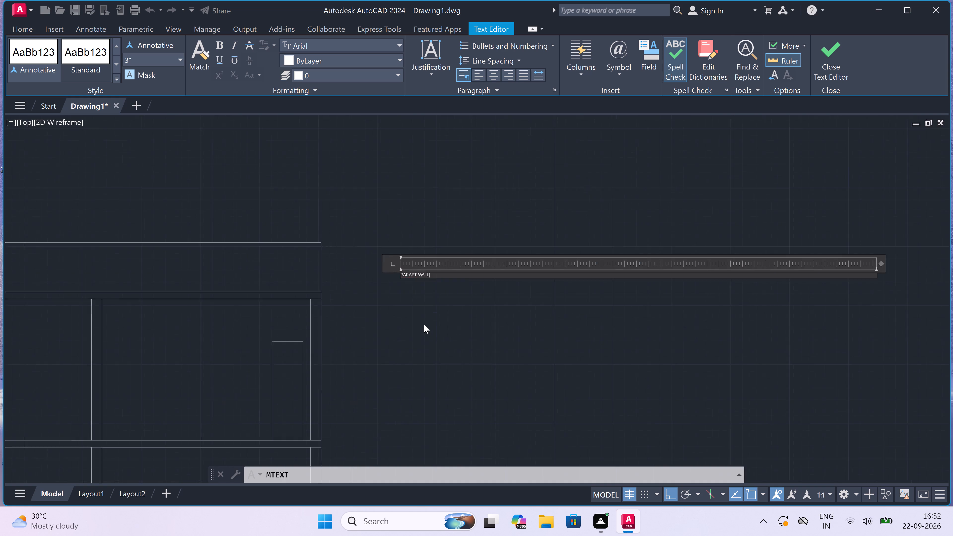
scroll(424, 325, up, 2)
key(minus)
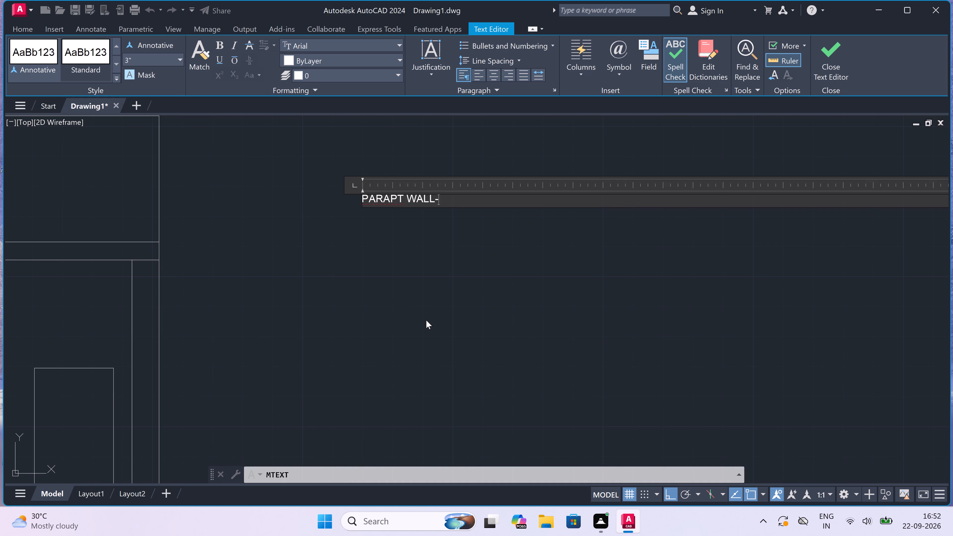
click(396, 199)
key(e)
click(467, 202)
key(3)
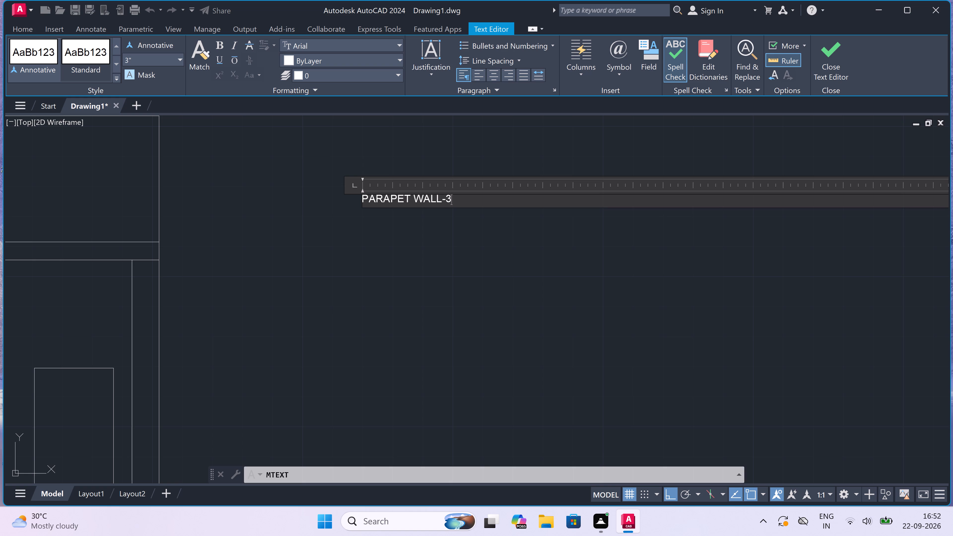
key(apostrophe)
key(6)
key(shift+quotedbl)
click(463, 237)
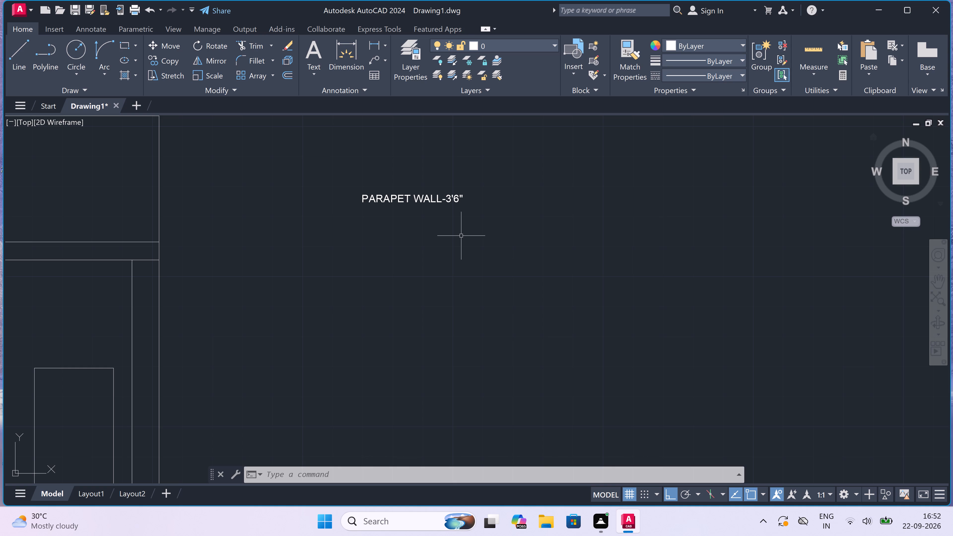
Add the multiline text SLAB-6" beneath the parapet wall label, beside the section's top slab.
key(space)
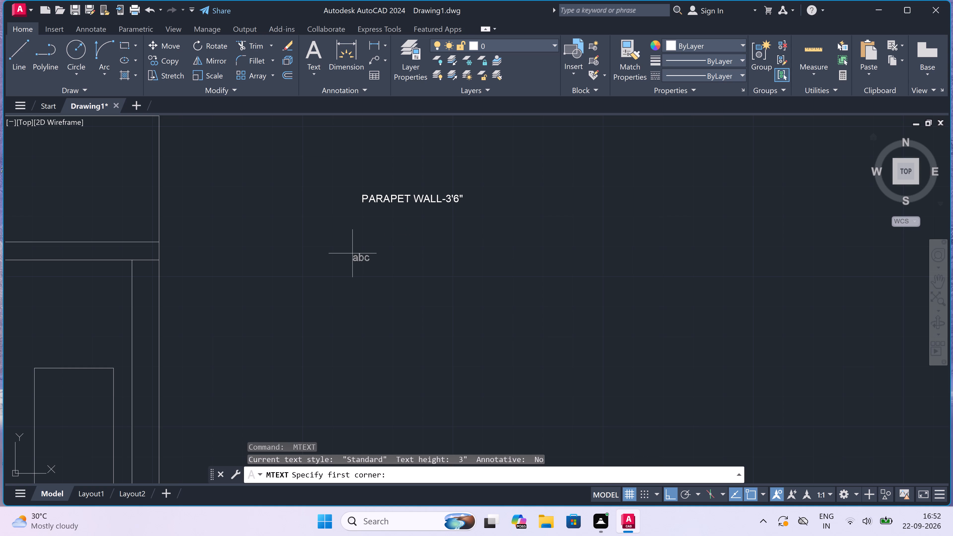
click(351, 249)
click(482, 255)
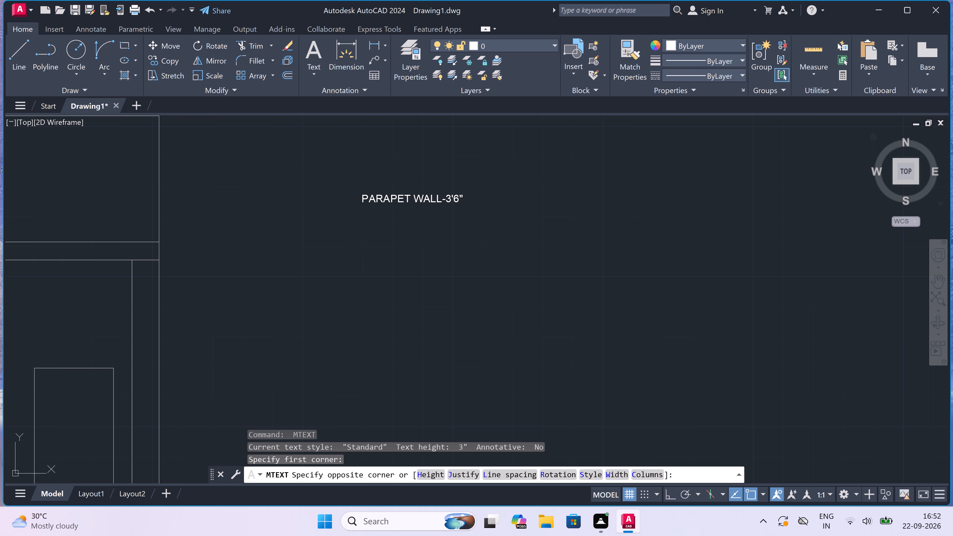
text(SLA)
text(B-6)
key(shift+quotedbl)
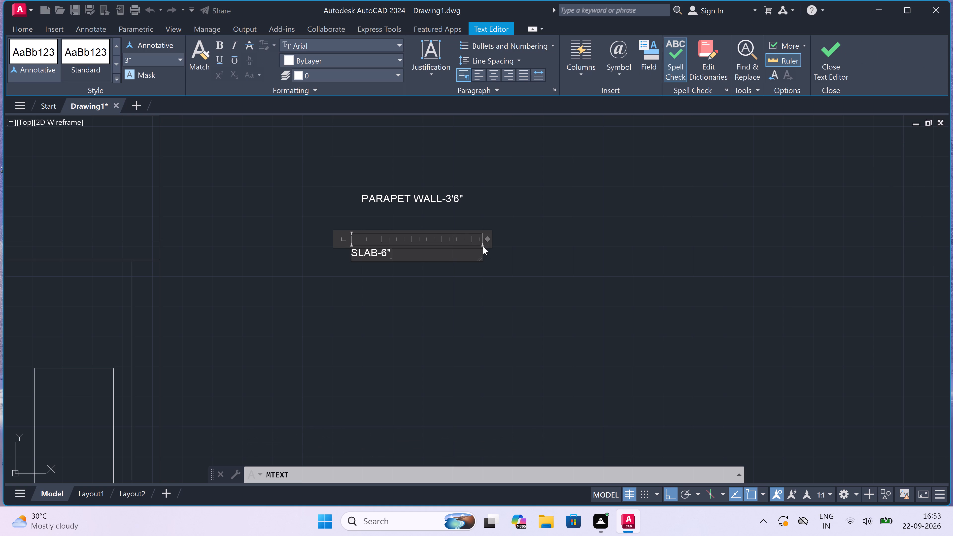
click(378, 344)
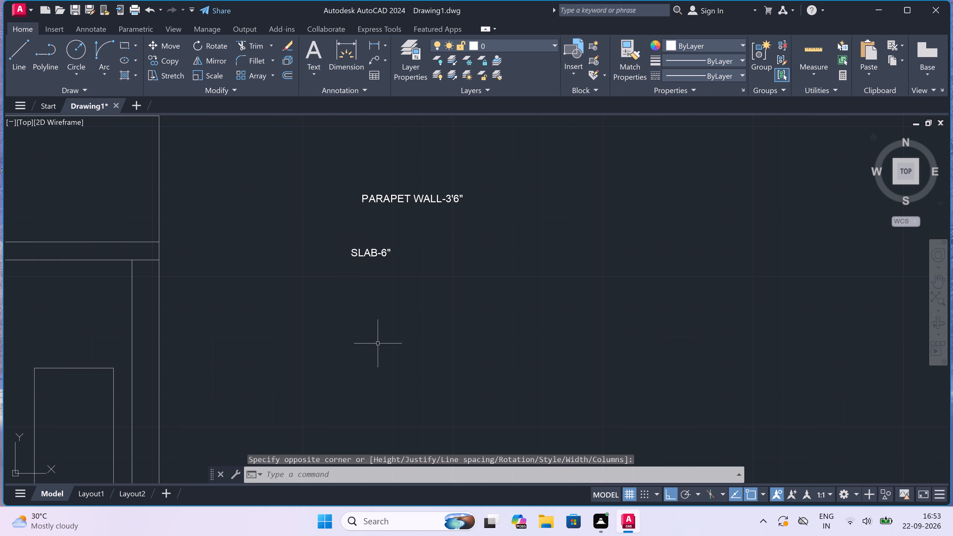
Add the multiline text BRICKWALL- 10' below the slab label, beside the top-storey wall of the building section.
scroll(397, 302, down, 3)
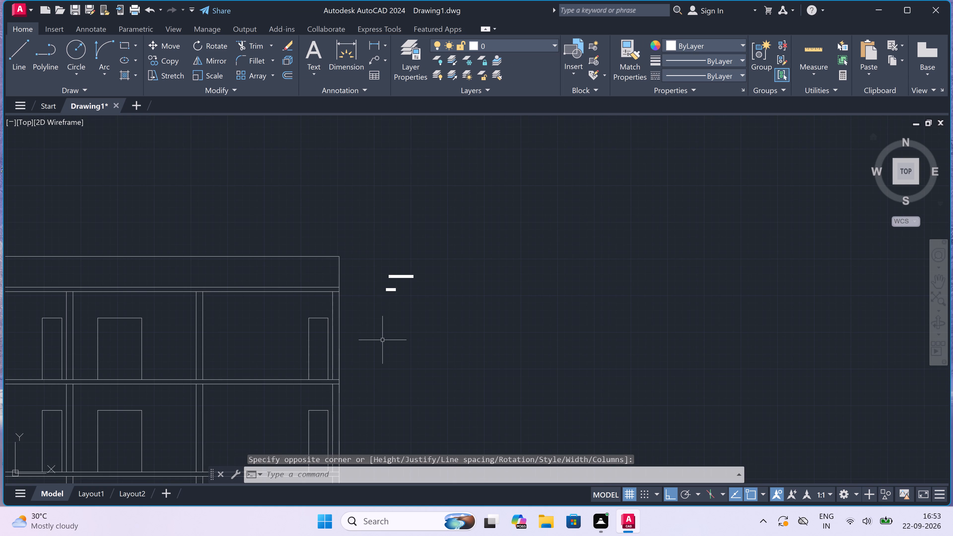
scroll(383, 340, up, 2)
key(space)
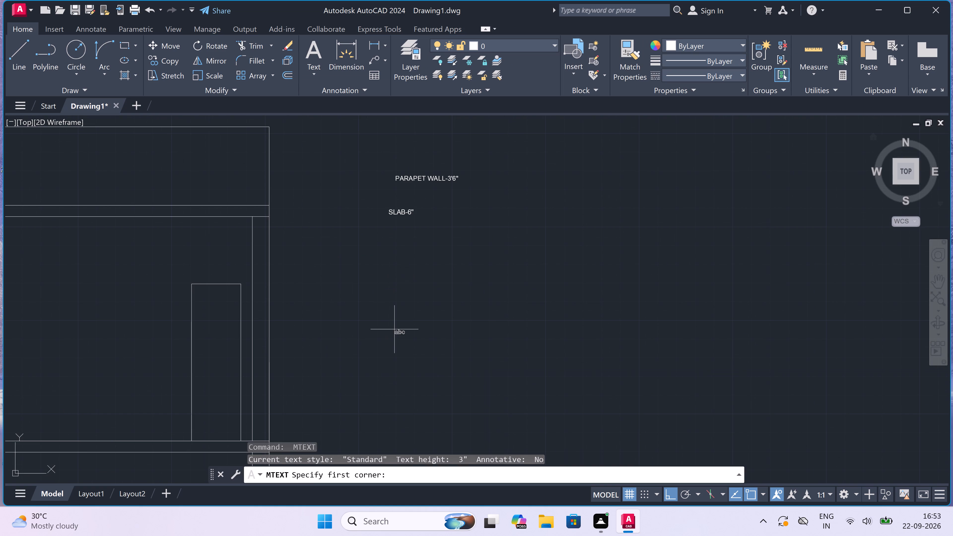
click(378, 312)
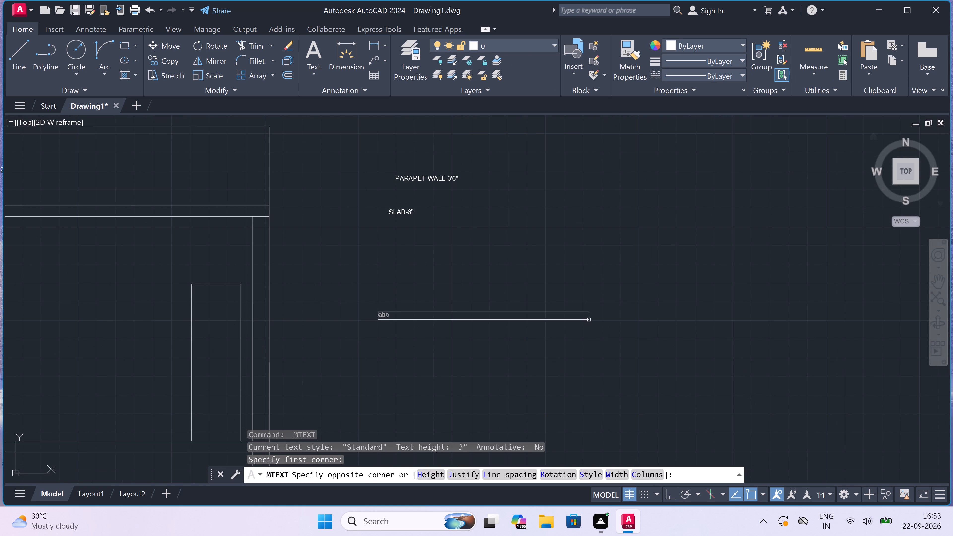
click(619, 319)
text(BRIC)
text(KWALL)
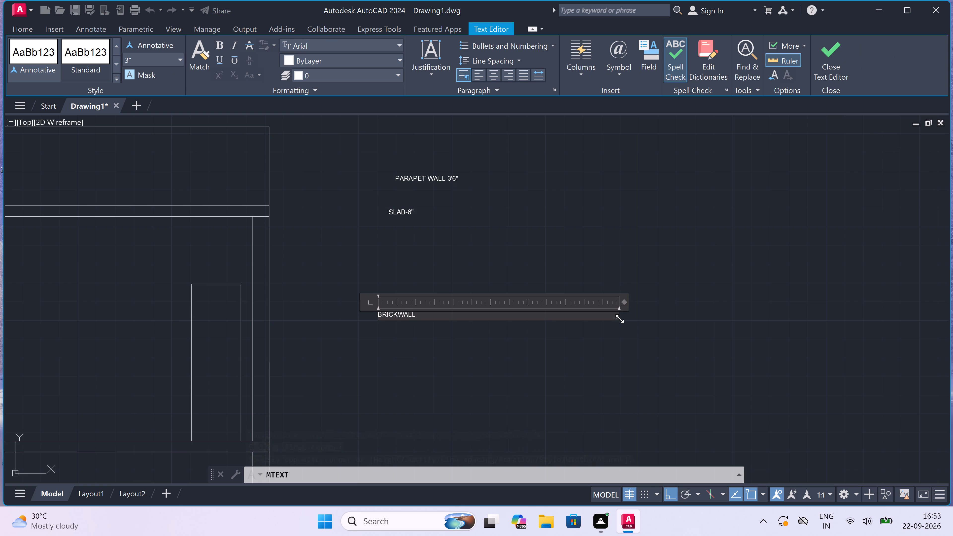
text(-)
key(space)
text(10')
click(415, 336)
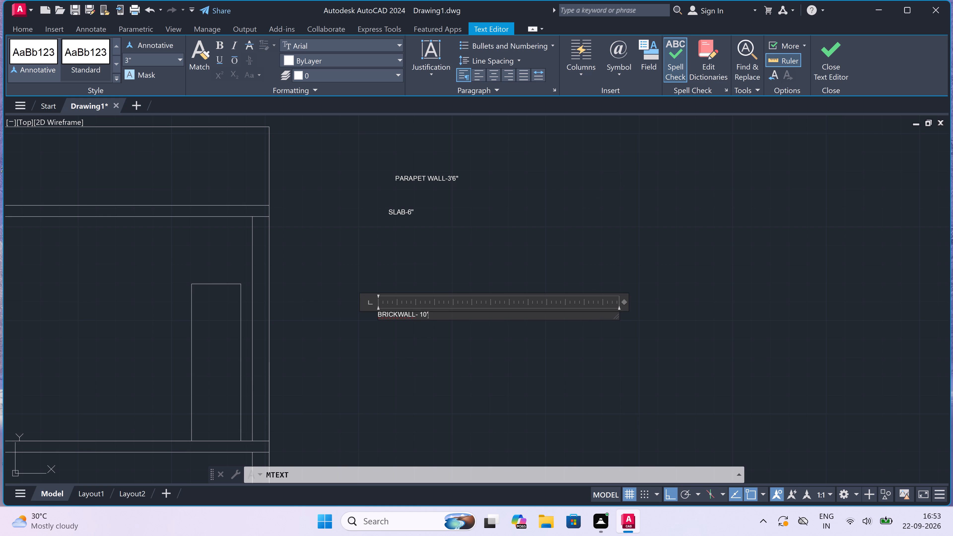
Add the multiline text GROUND LEVEL-1'6" beside the plinth at the base of the building section.
scroll(415, 335, down, 4)
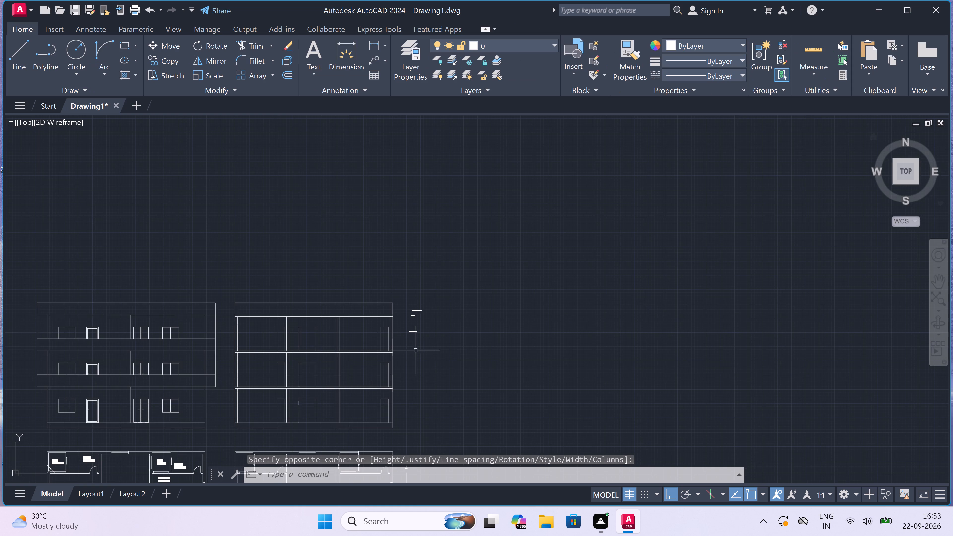
scroll(415, 354, left, 1)
scroll(415, 354, right, 1)
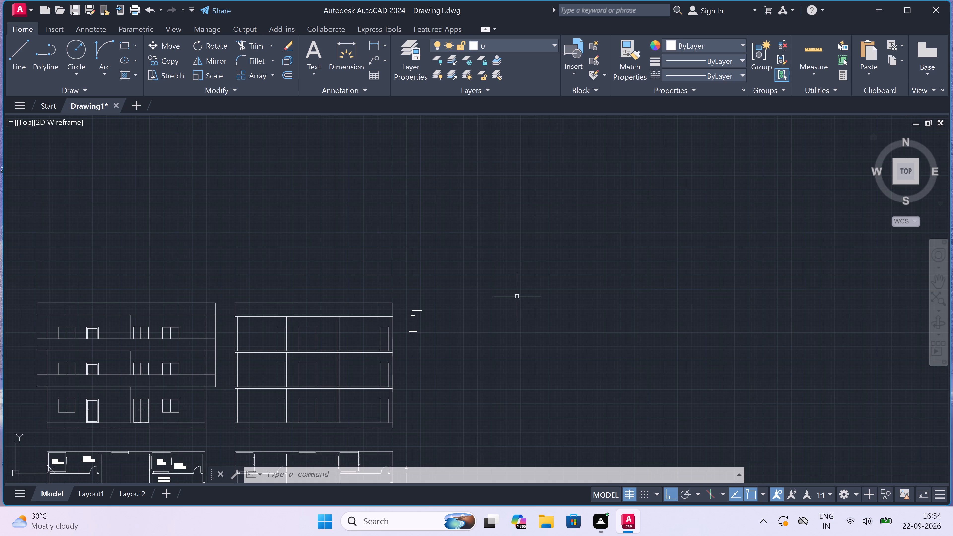
scroll(516, 297, up, 1)
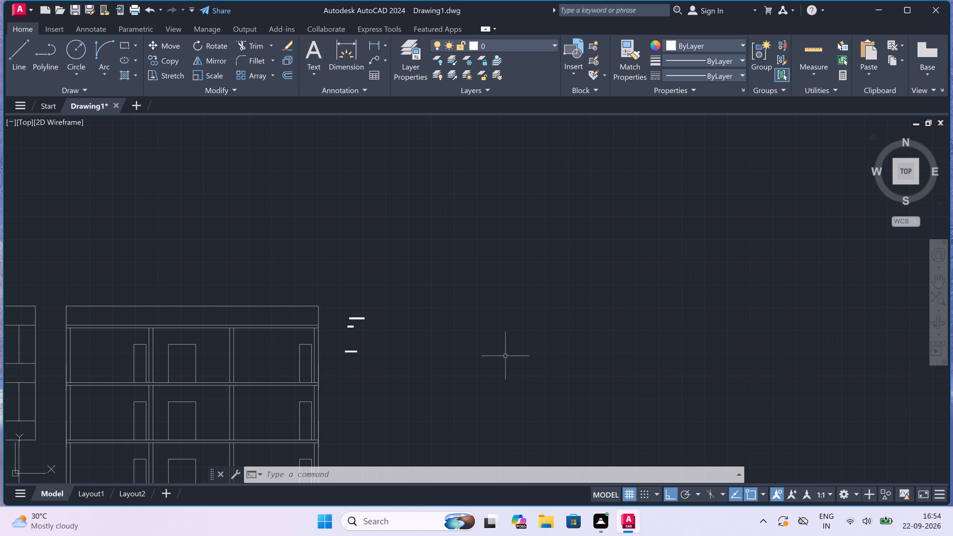
scroll(525, 239, down, 1)
scroll(410, 359, down, 1)
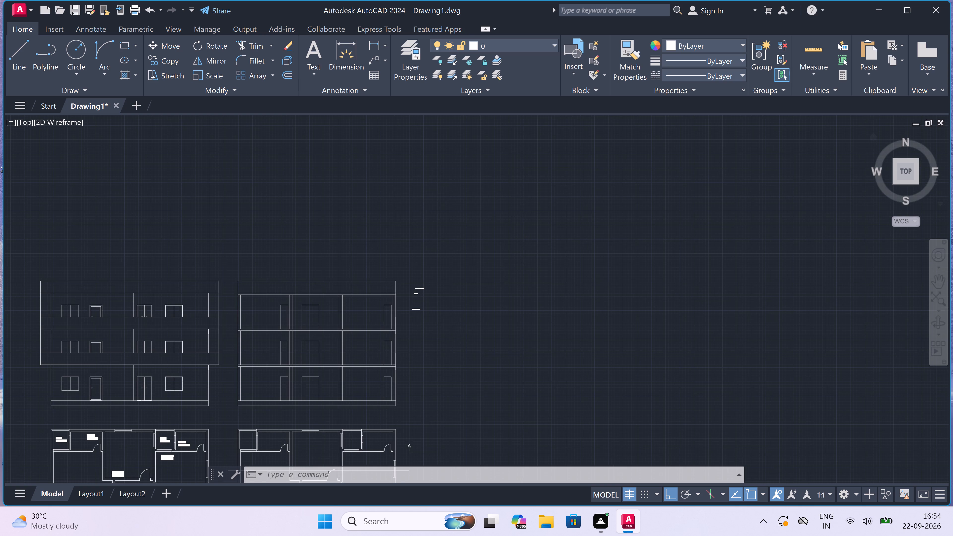
scroll(401, 374, up, 3)
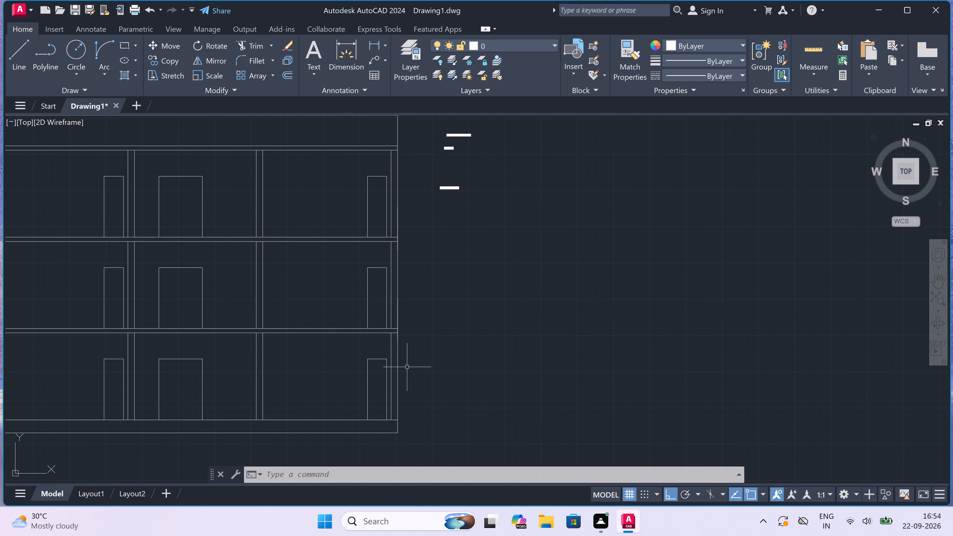
key(m)
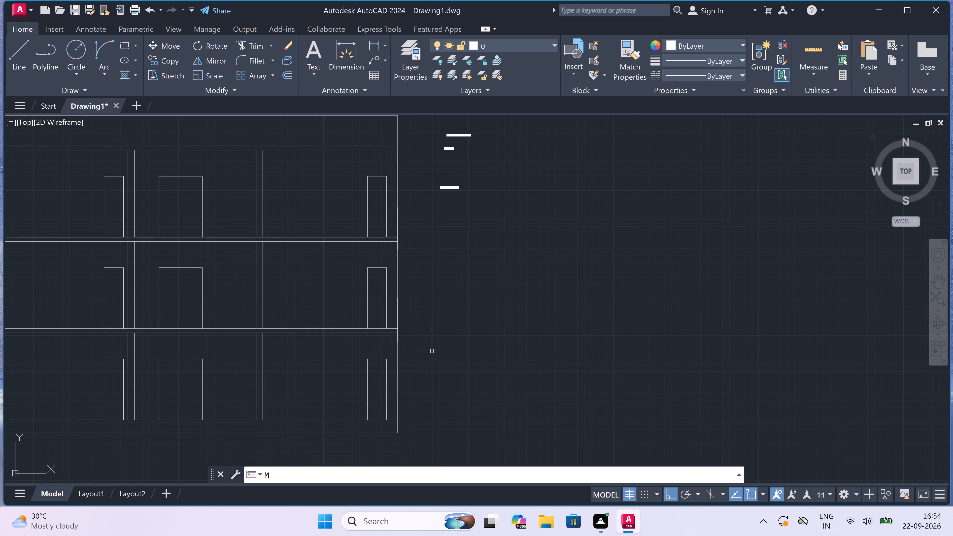
text(T)
key(space)
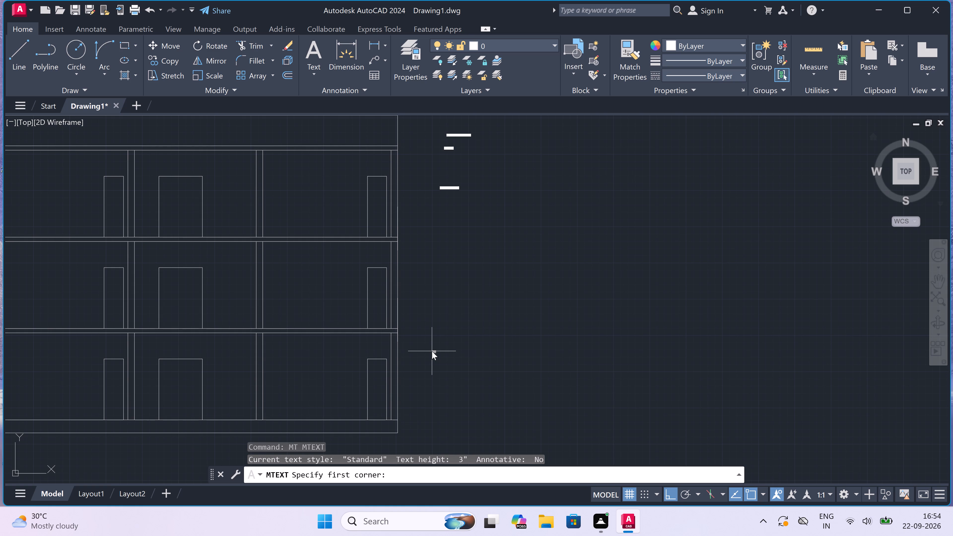
scroll(423, 396, down, 2)
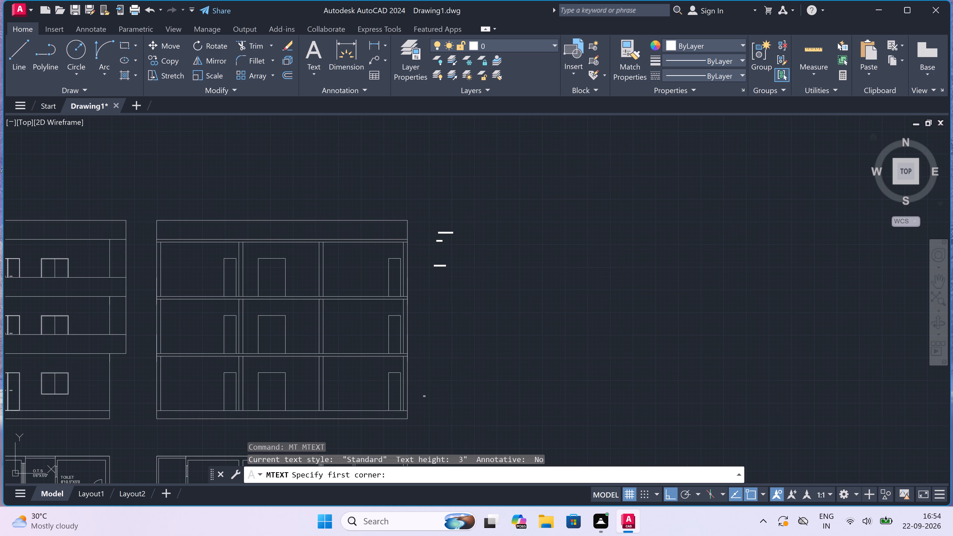
scroll(425, 412, up, 2)
drag(432, 408, 438, 408)
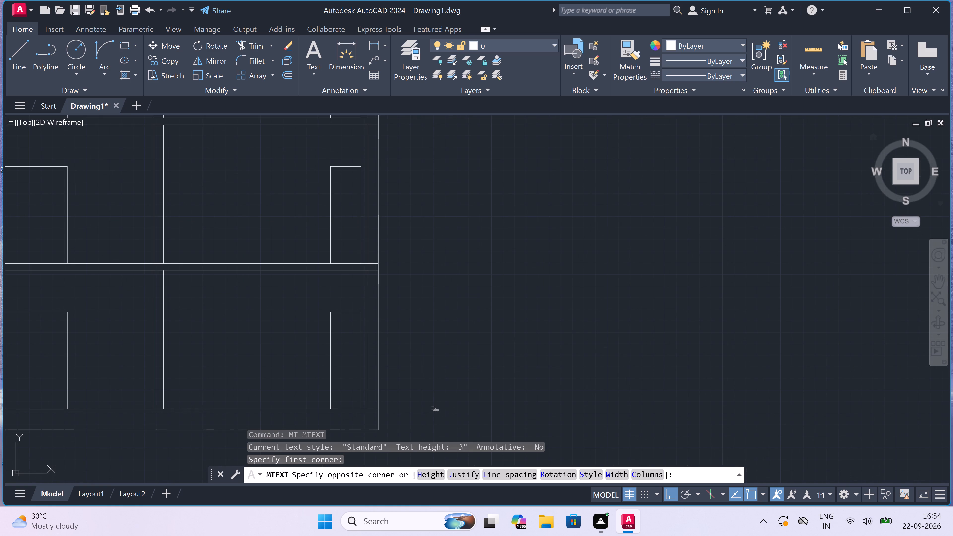
click(613, 413)
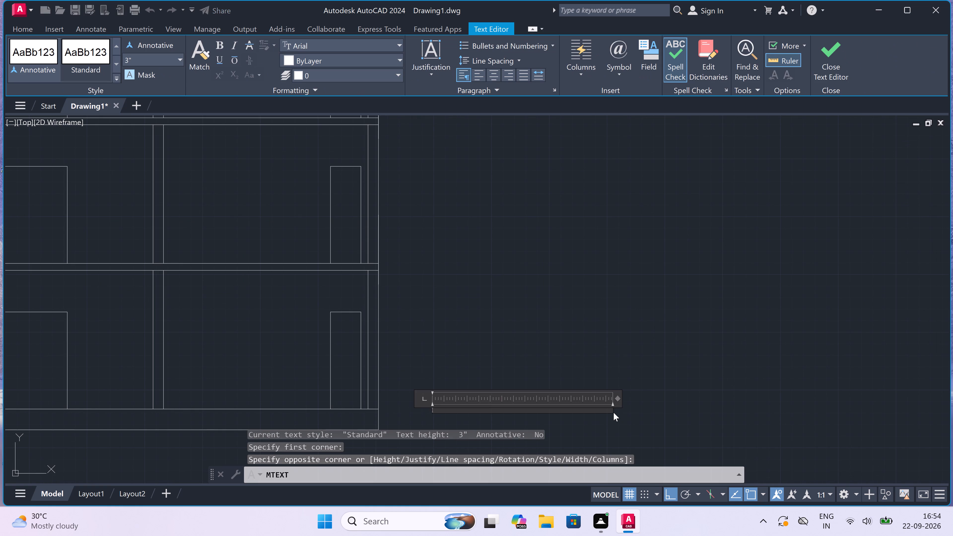
key(g)
key(r)
text(OUND LEVEL)
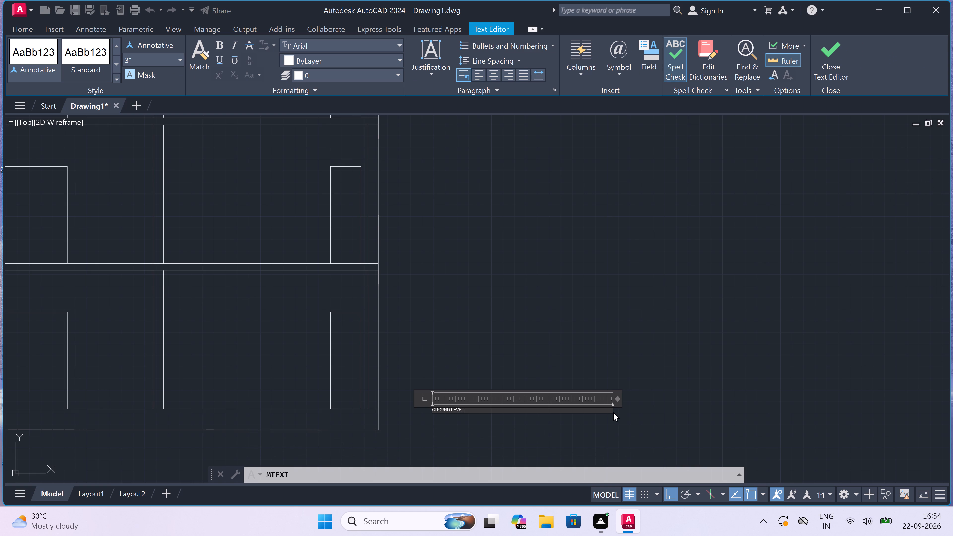
key(minus)
text(1')
text(6")
click(514, 365)
Set the text height of all four labels beside the building section to 9".
scroll(510, 363, down, 2)
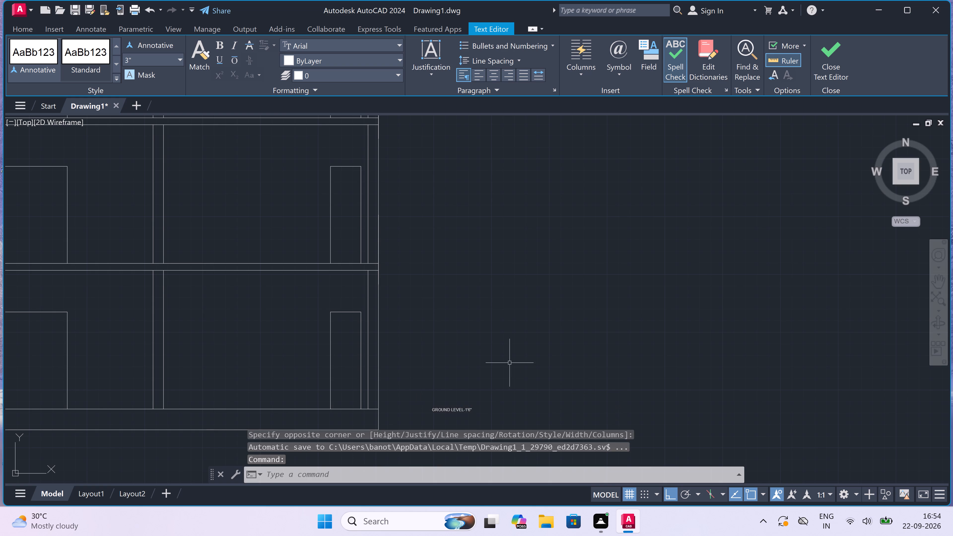
scroll(510, 363, down, 1)
scroll(521, 260, down, 2)
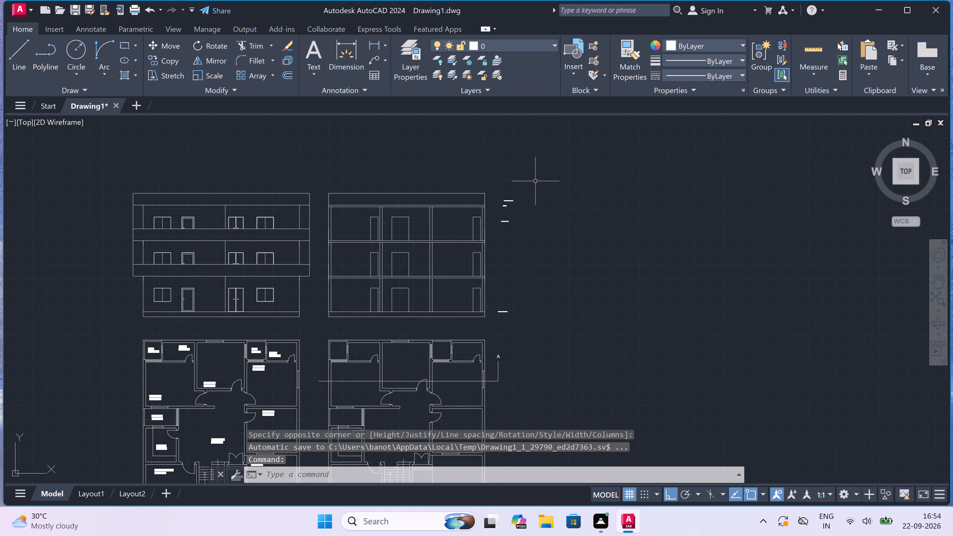
drag(533, 186, 530, 198)
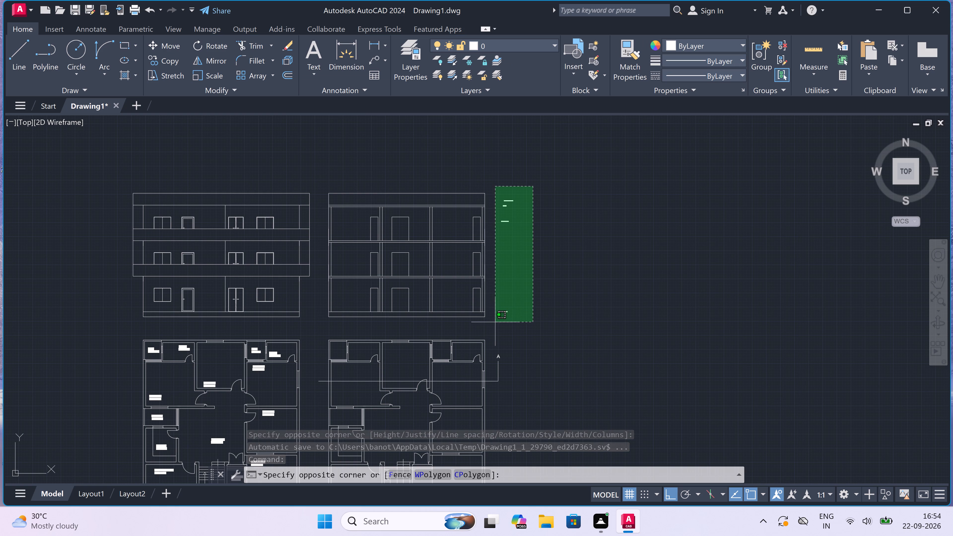
click(496, 323)
right_click(540, 274)
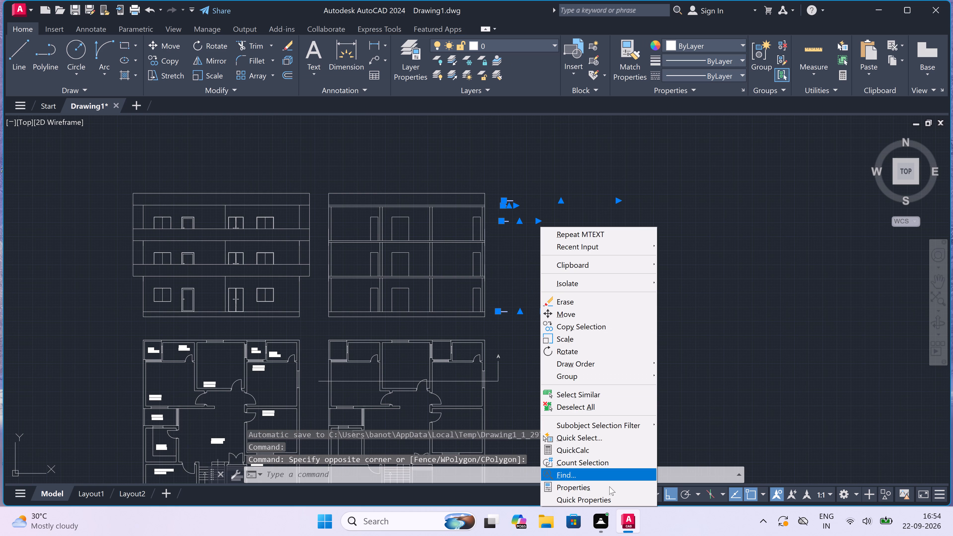
click(609, 490)
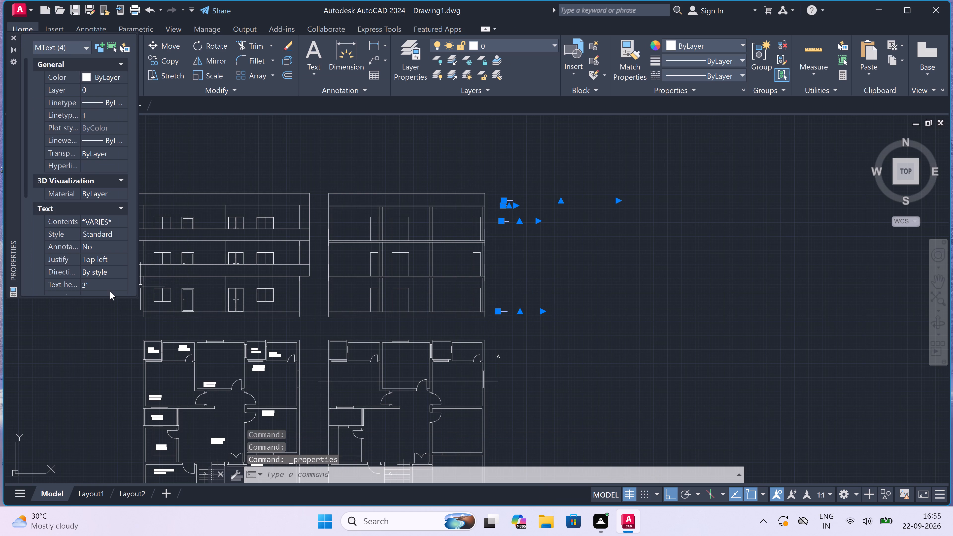
click(109, 287)
key(BackSpace)
key(BackSpace)
key(BackSpace)
key(BackSpace)
key(BackSpace)
key(BackSpace)
key(BackSpace)
key(BackSpace)
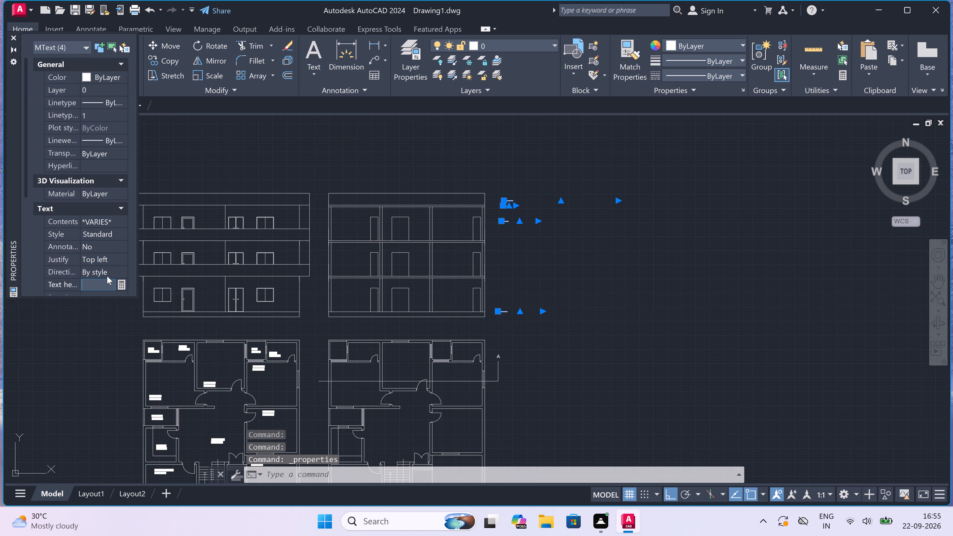
text(9")
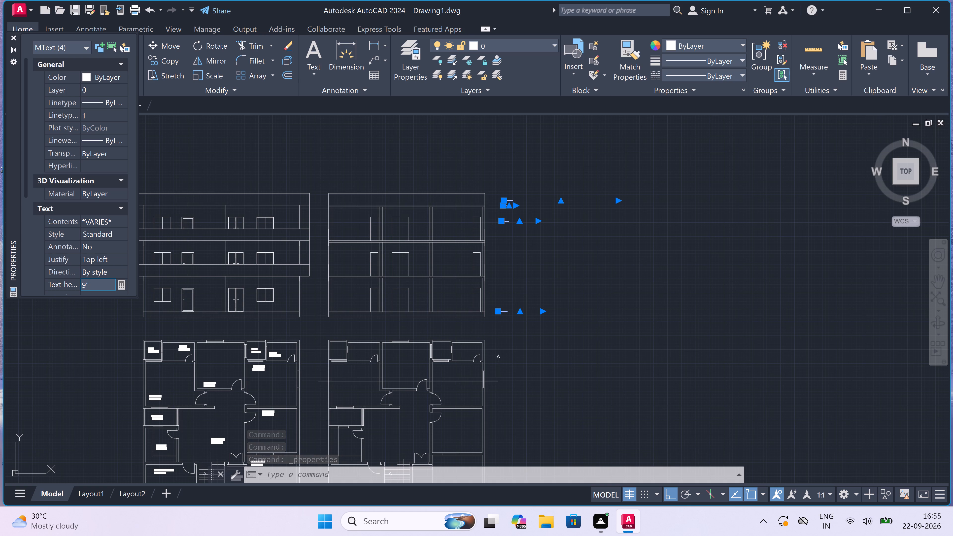
click(96, 354)
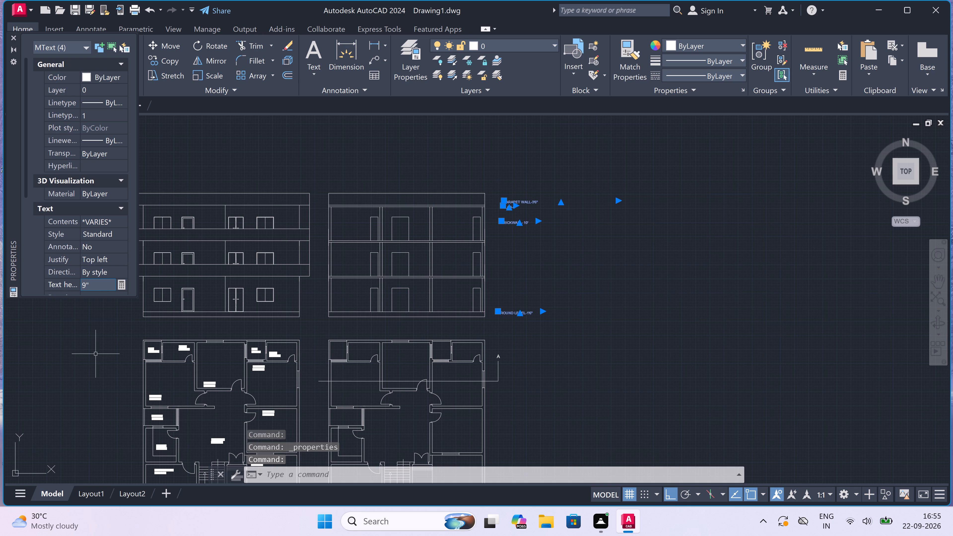
key(Escape)
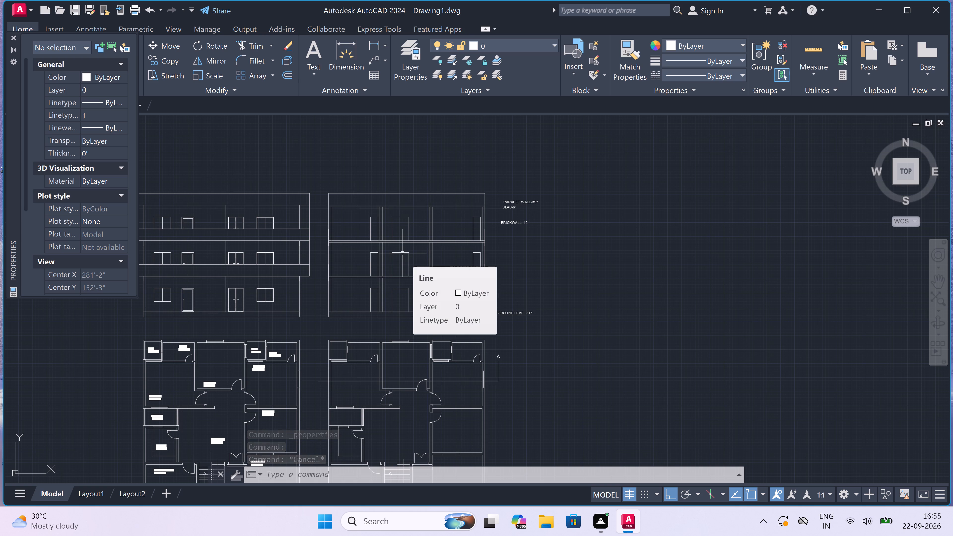
Draw the parapet wall's vertical inner-face line at the section's right end, from the top slab up to the parapet top.
key(l)
key(space)
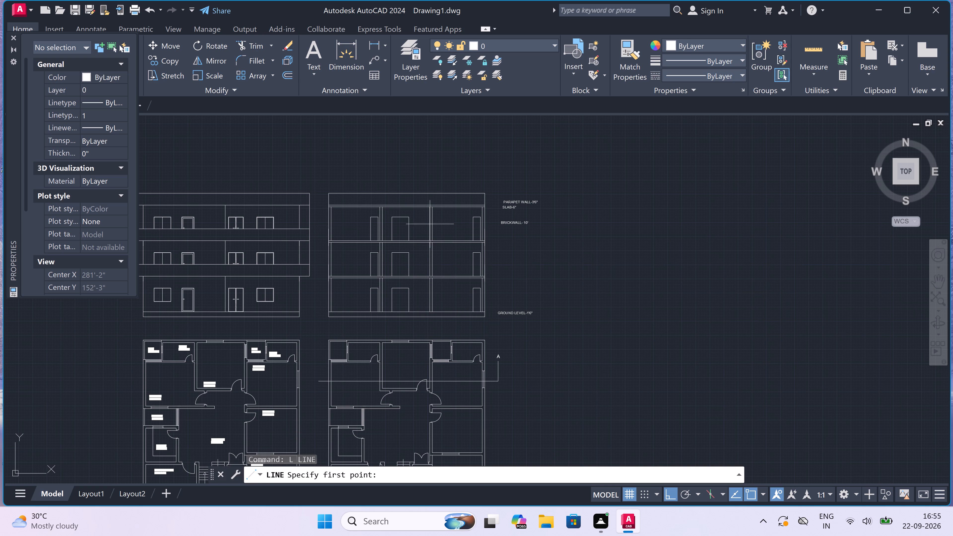
scroll(465, 201, up, 2)
scroll(525, 171, up, 1)
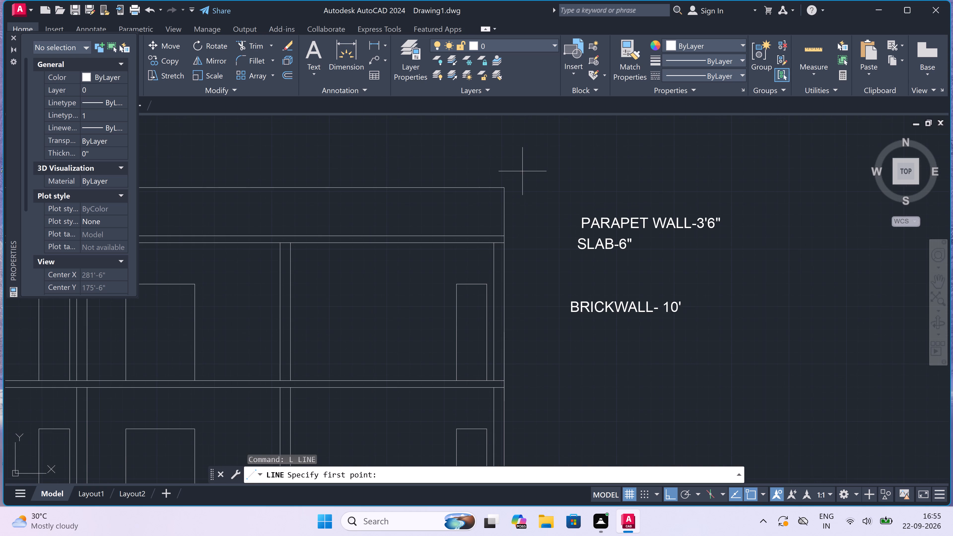
scroll(493, 227, up, 2)
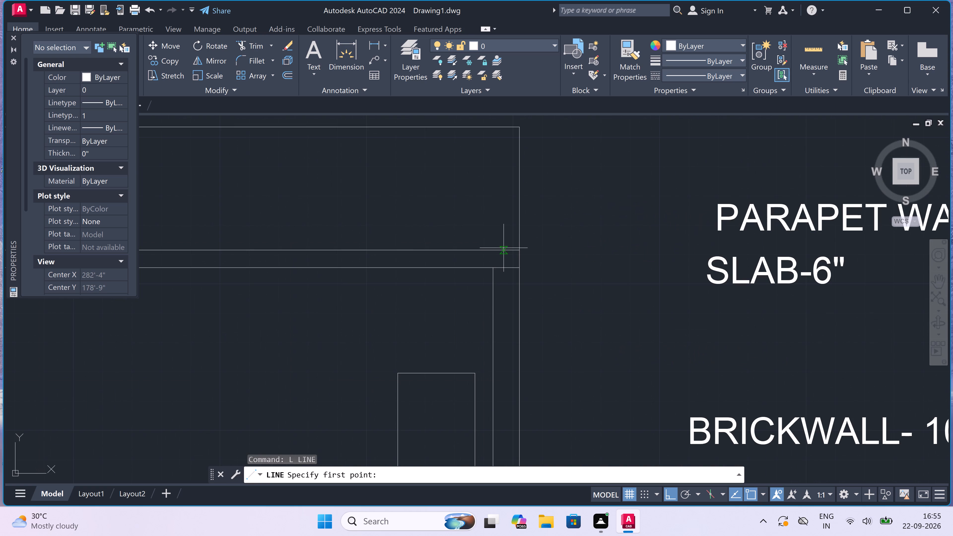
click(507, 250)
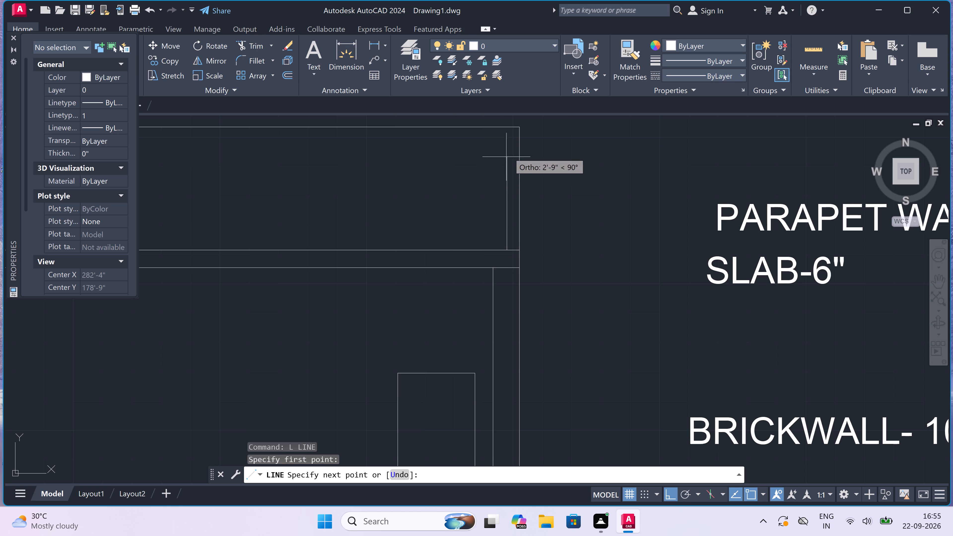
click(503, 128)
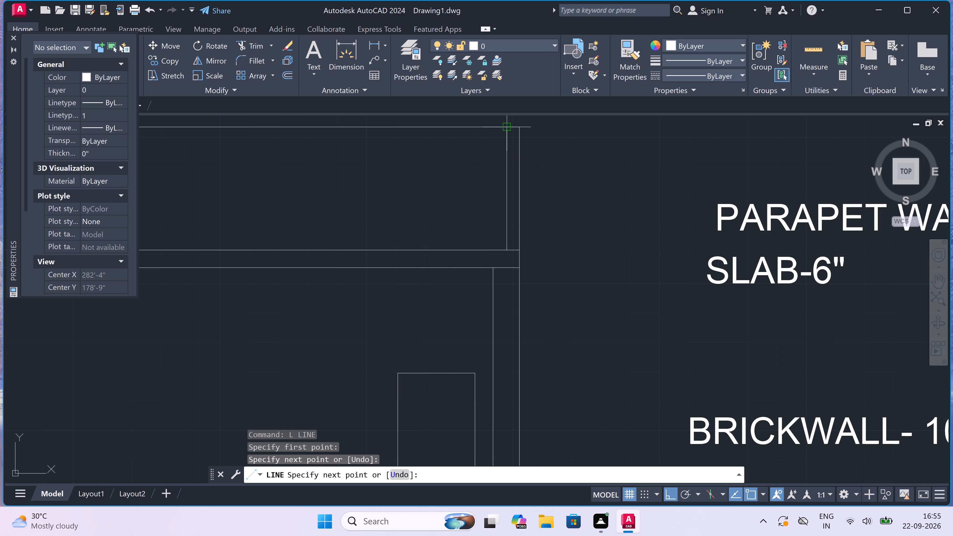
key(Escape)
Draw the matching vertical inner-face line of the parapet wall at the section's left end, from slab to parapet top.
scroll(503, 128, down, 6)
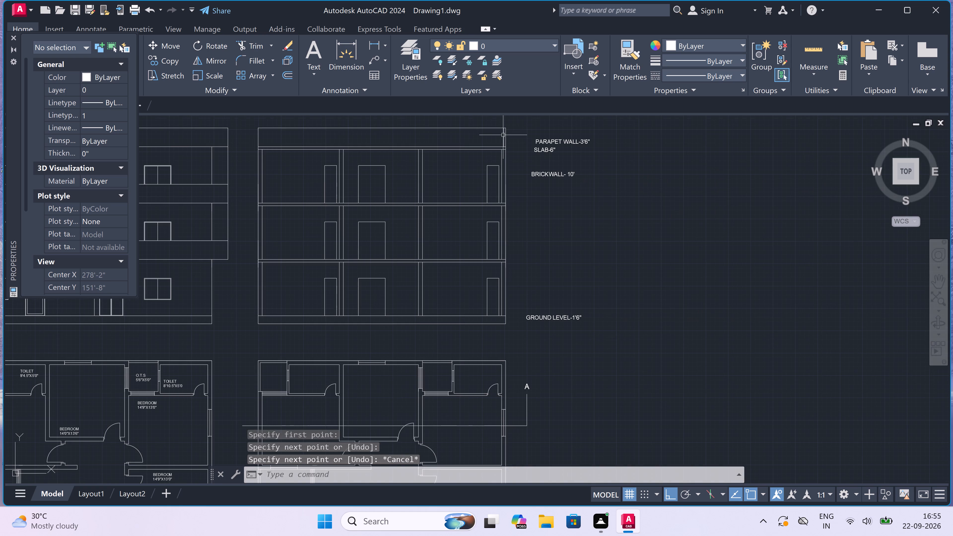
scroll(410, 129, up, 3)
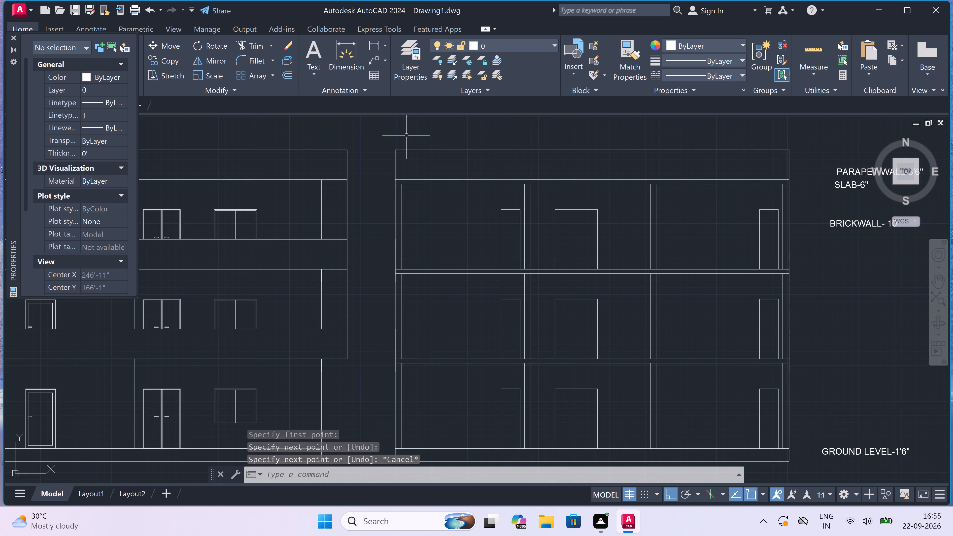
scroll(394, 147, up, 3)
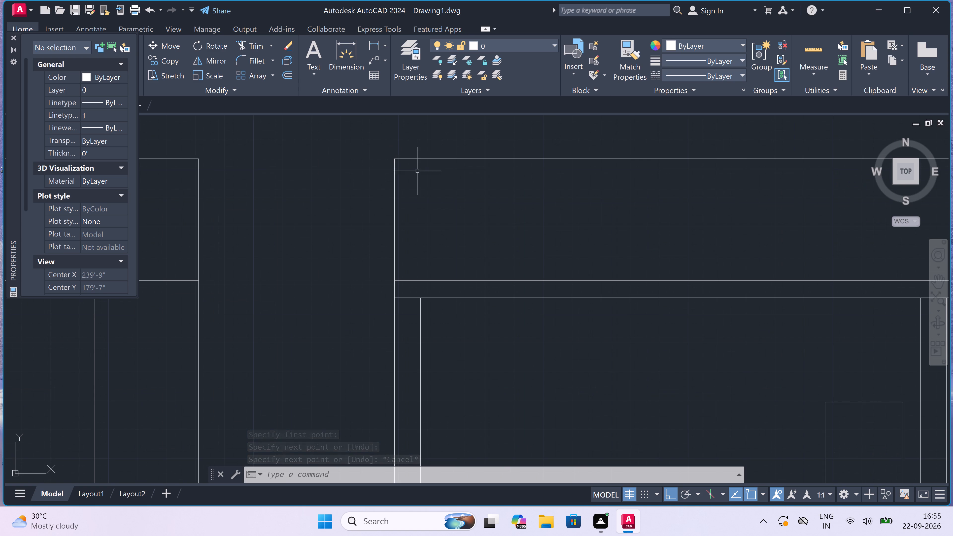
key(space)
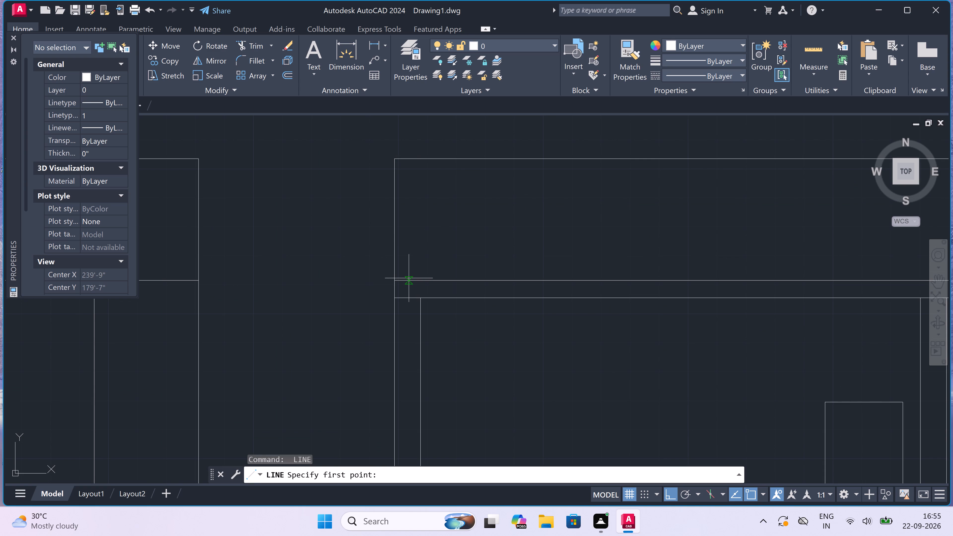
click(409, 278)
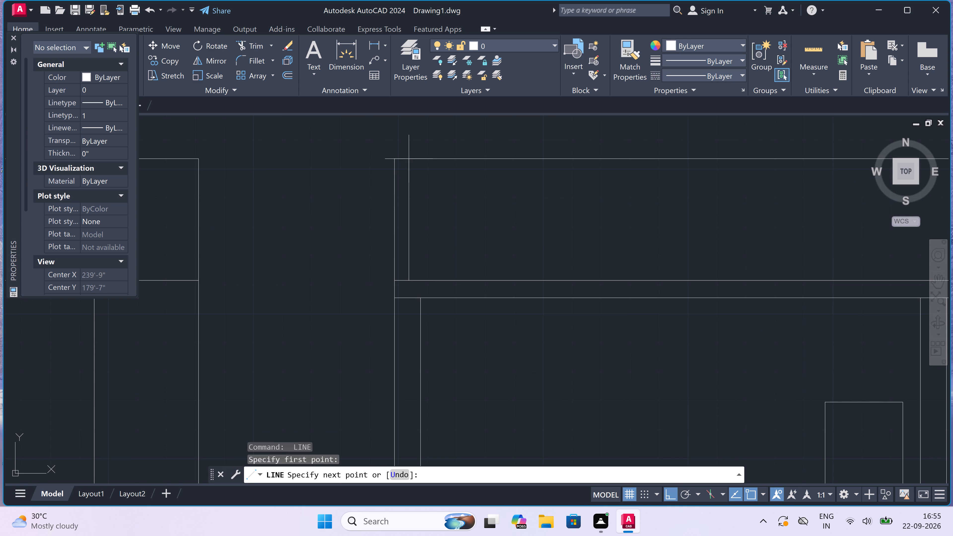
click(406, 161)
key(Escape)
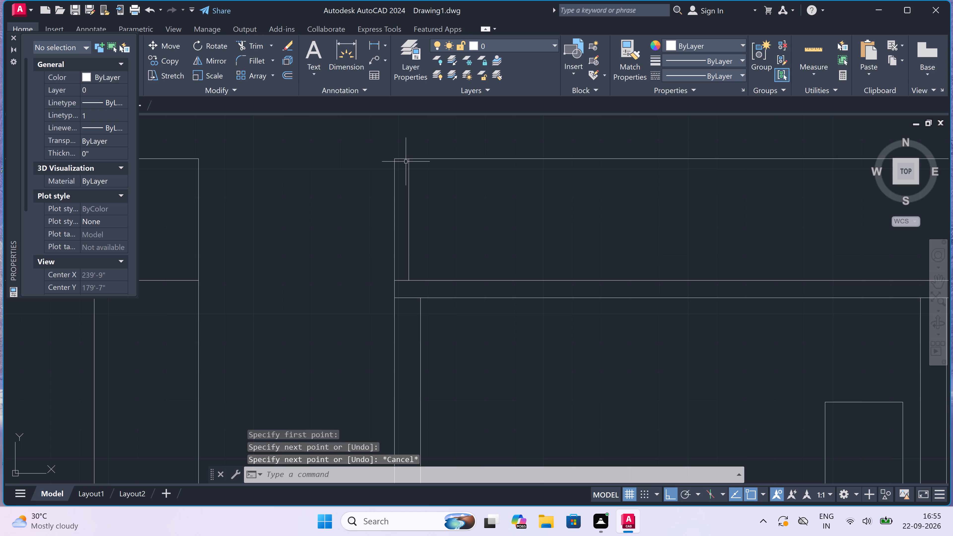
Draw a horizontal leader line from the parapet wall's outer face towards the PARAPET WALL-3'6" label.
scroll(405, 162, down, 7)
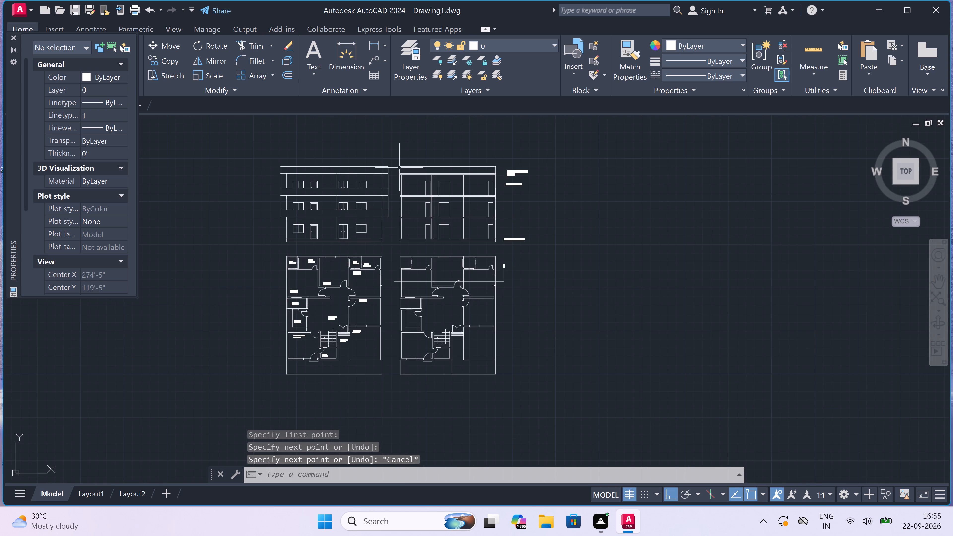
scroll(407, 206, up, 2)
scroll(407, 206, down, 3)
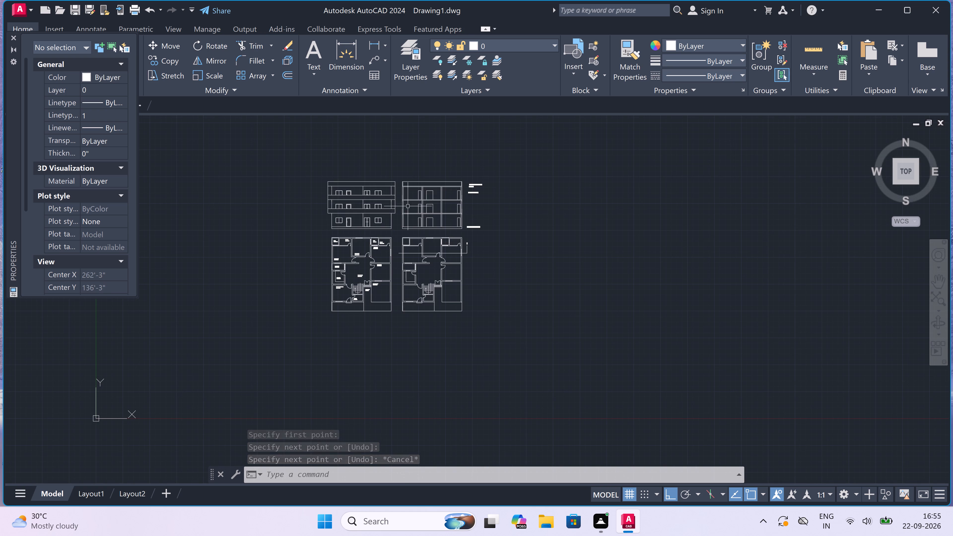
scroll(468, 173, up, 3)
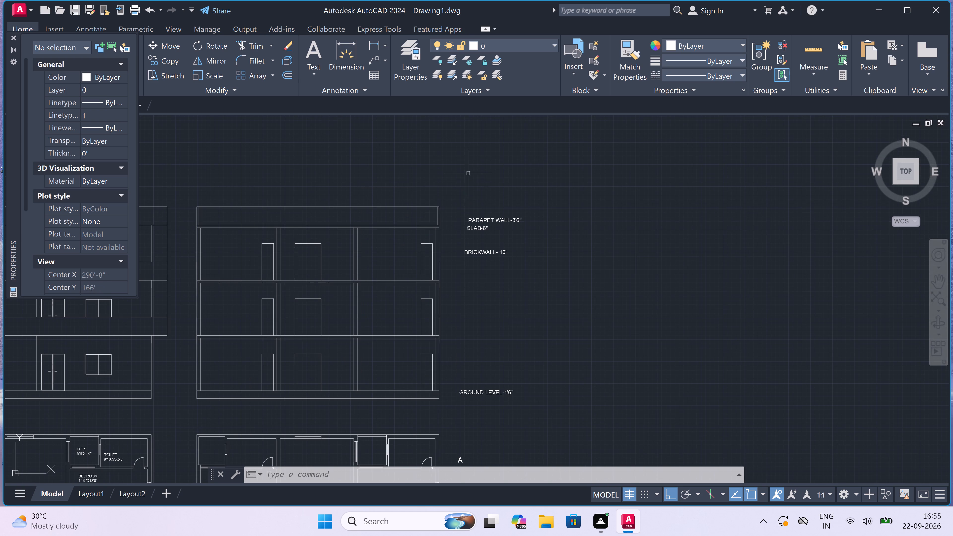
key(l)
key(space)
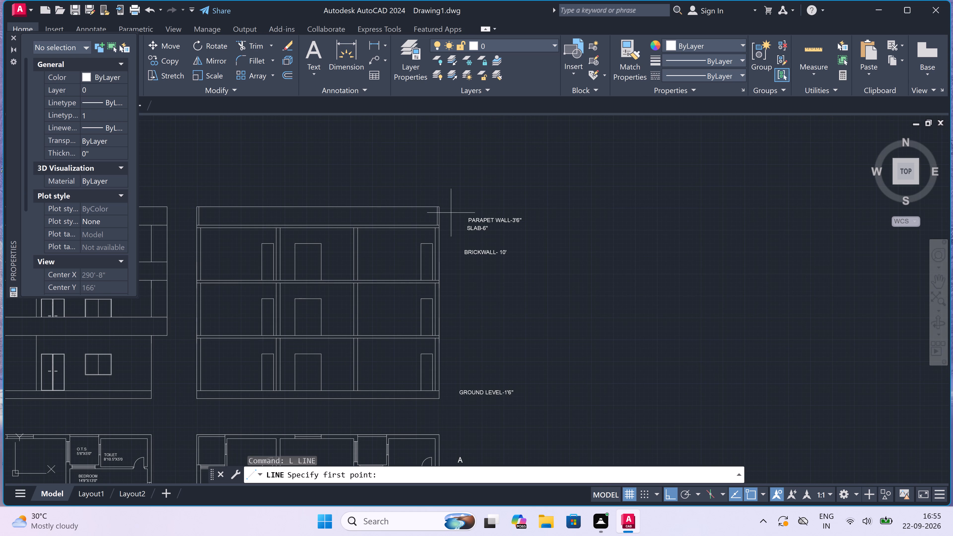
scroll(451, 213, up, 3)
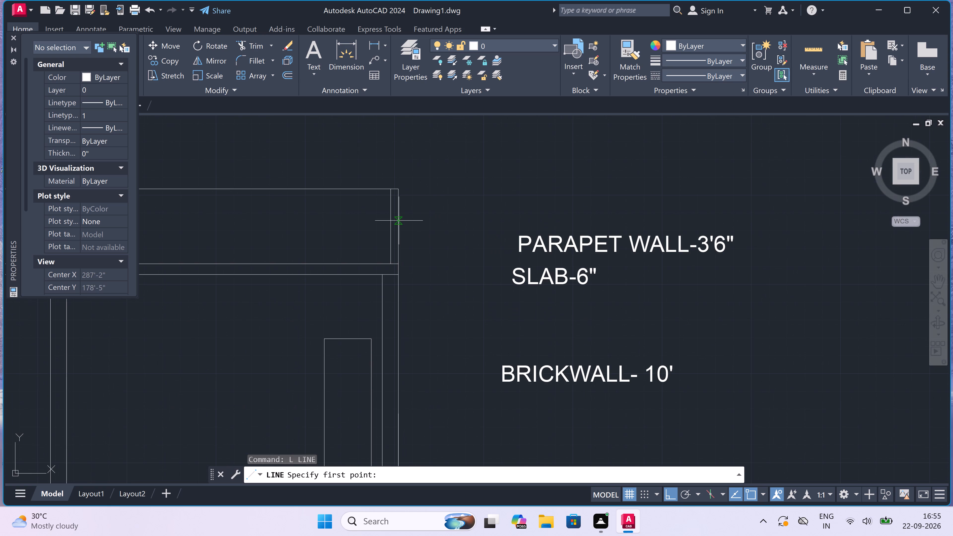
drag(400, 238, 406, 238)
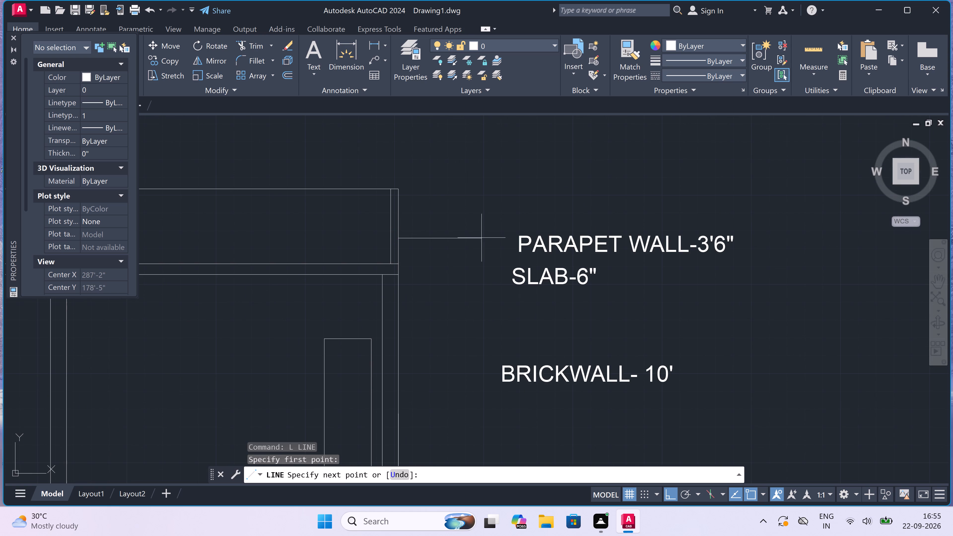
click(496, 238)
key(Escape)
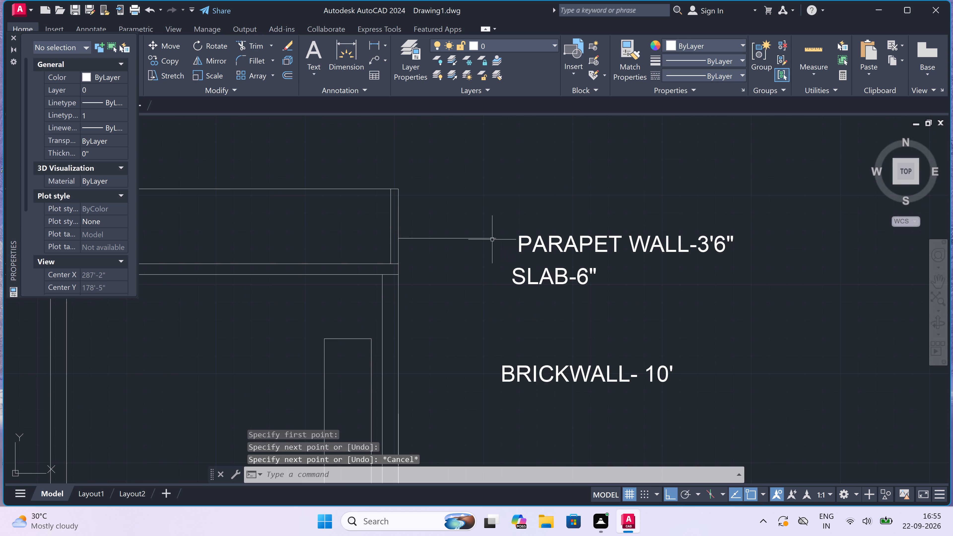
Draw a horizontal leader line from inside the top slab's end towards the SLAB-6" label.
key(space)
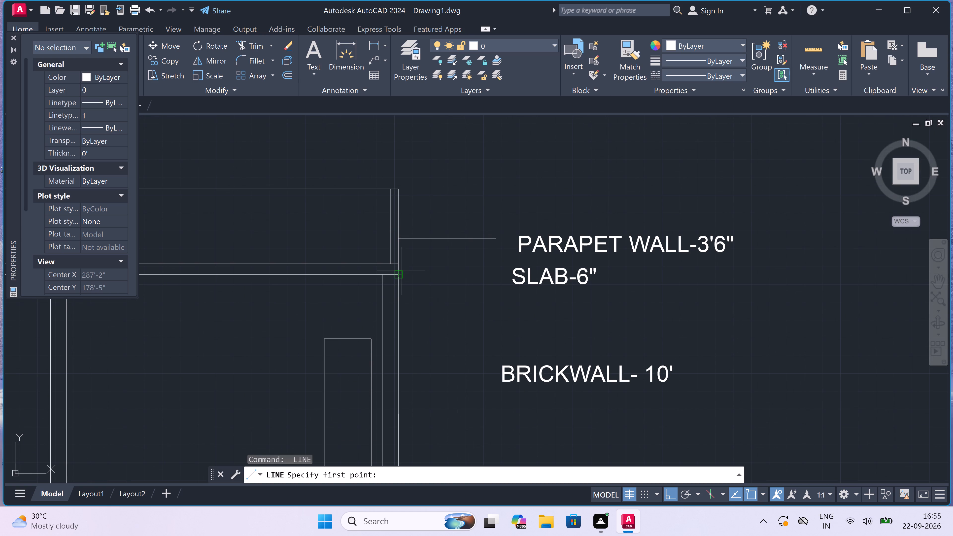
scroll(400, 267, up, 2)
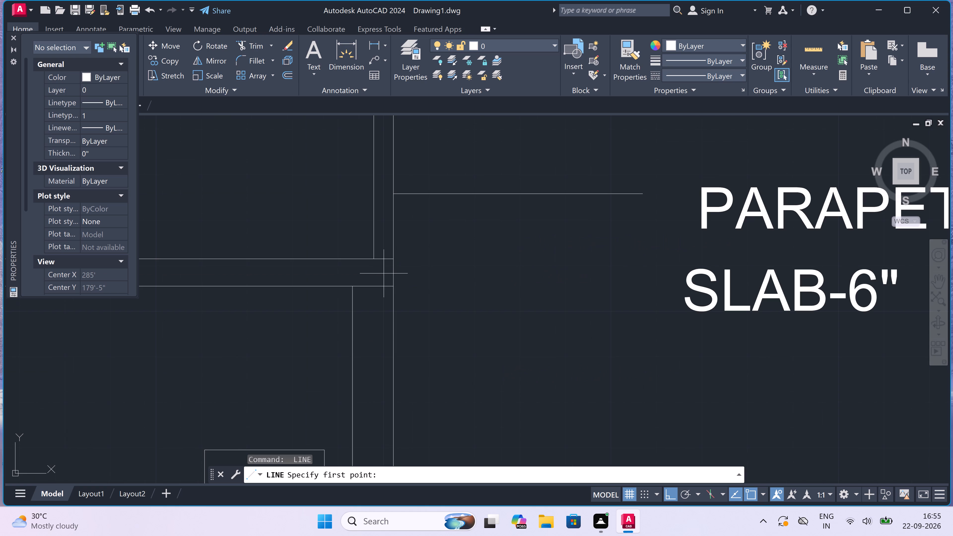
click(380, 274)
click(647, 267)
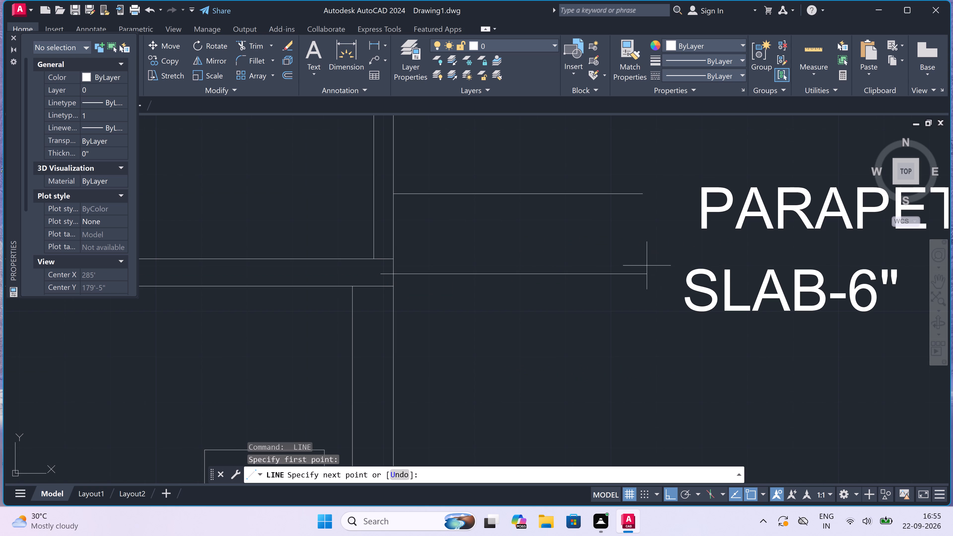
scroll(520, 257, down, 3)
key(Escape)
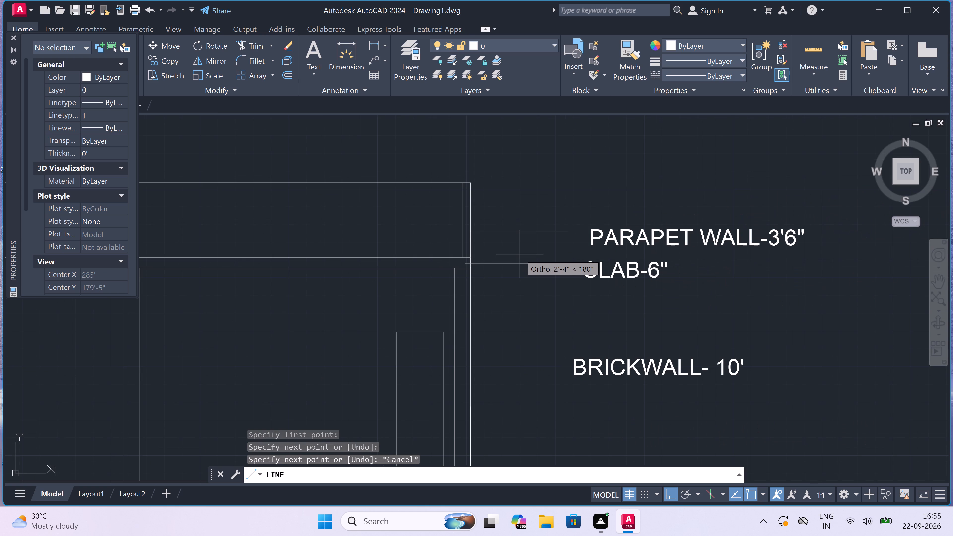
Draw a horizontal leader line from the top-storey wall's outer face towards the BRICKWALL- 10' label.
scroll(520, 254, down, 3)
scroll(525, 287, up, 4)
key(space)
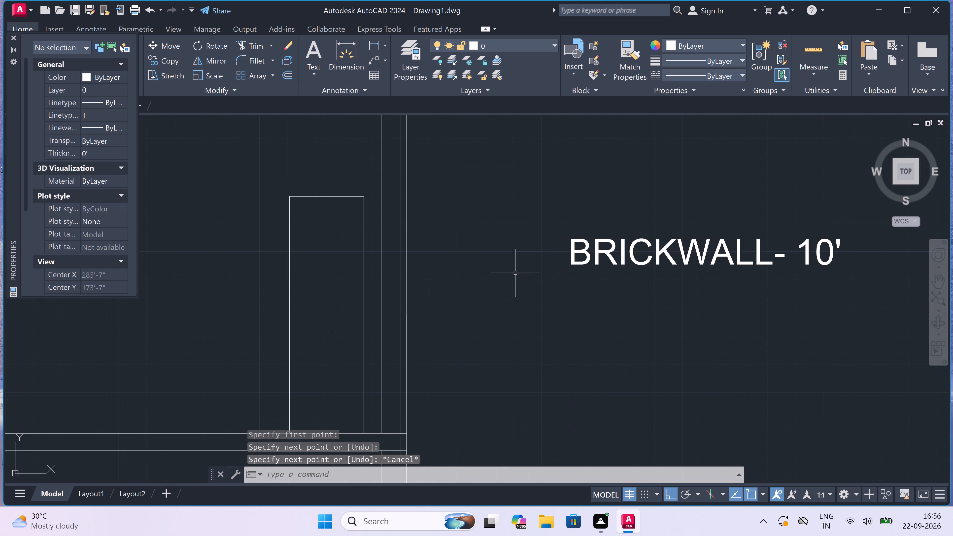
drag(408, 244, 411, 244)
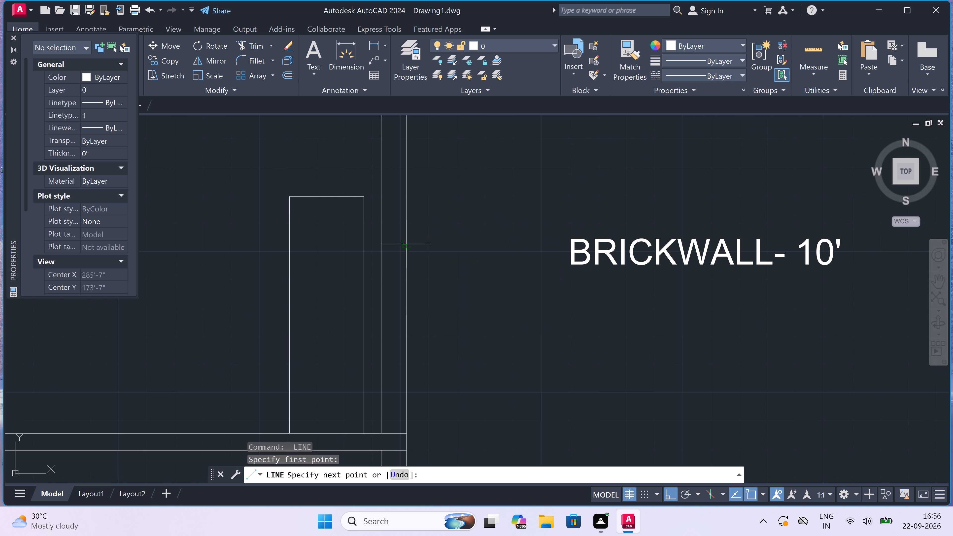
click(536, 243)
key(Escape)
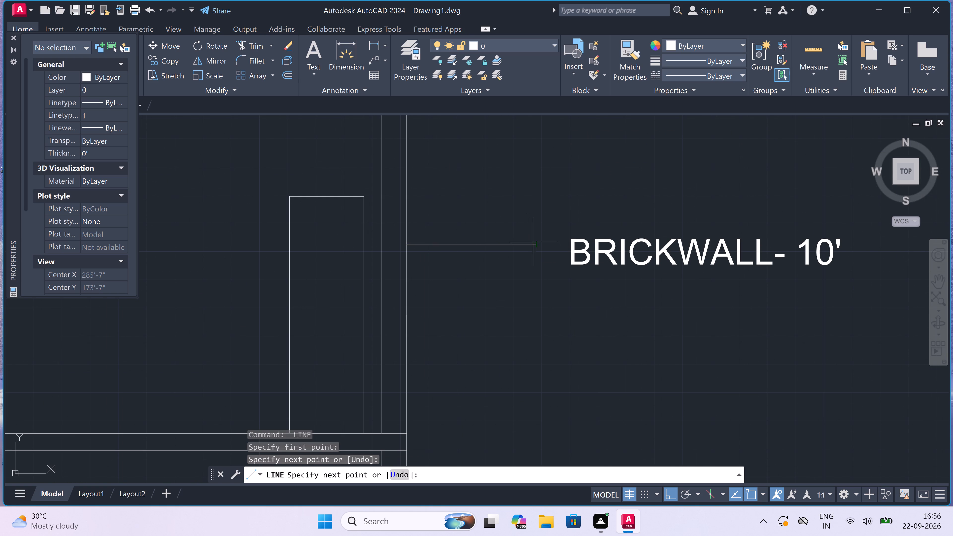
Draw a horizontal leader line about 2'10" long from the plinth's outer edge, ending short of the GROUND LEVEL-1'6" label.
scroll(511, 219, down, 7)
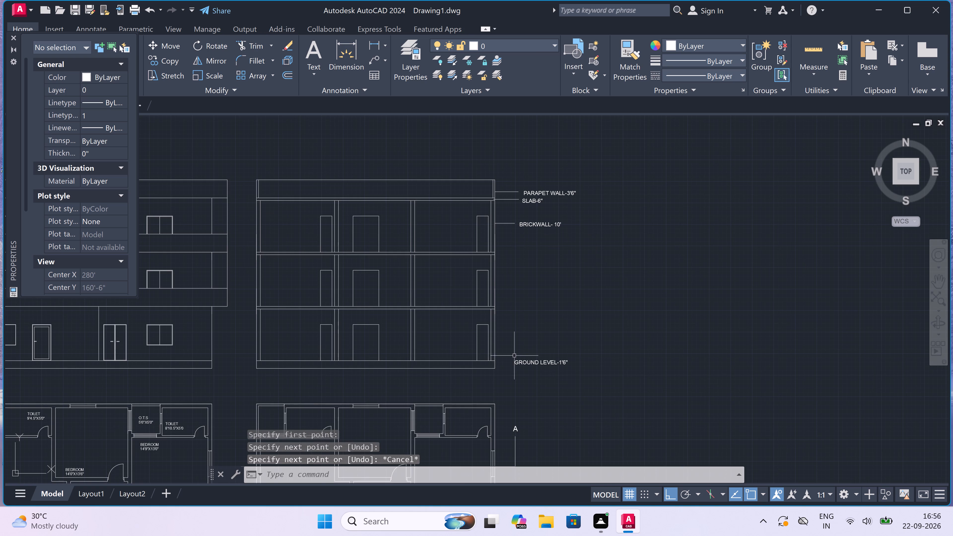
scroll(510, 364, up, 3)
key(space)
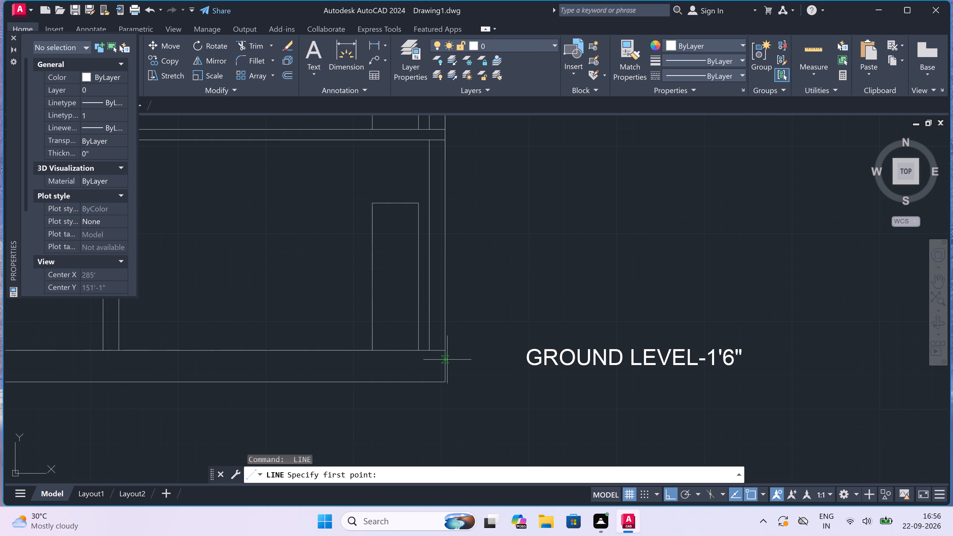
click(447, 366)
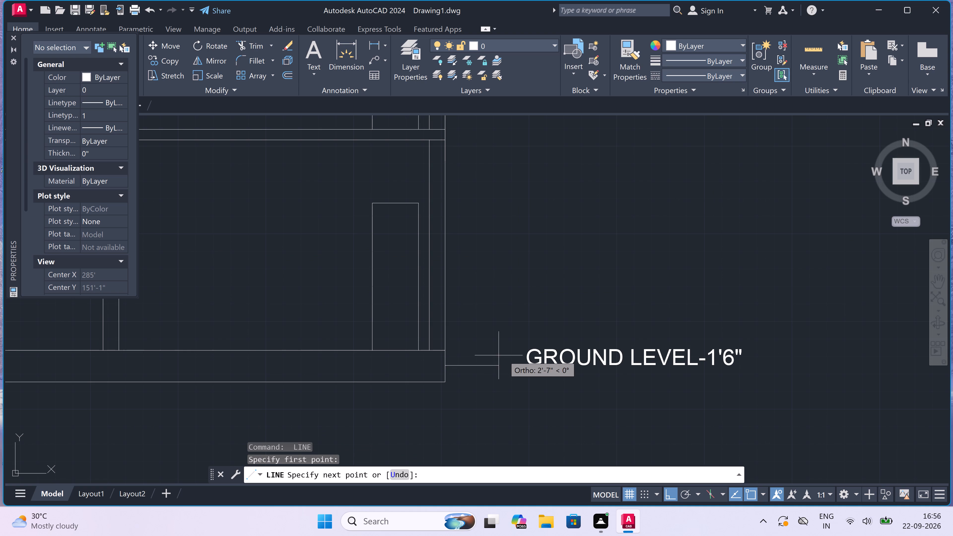
click(520, 359)
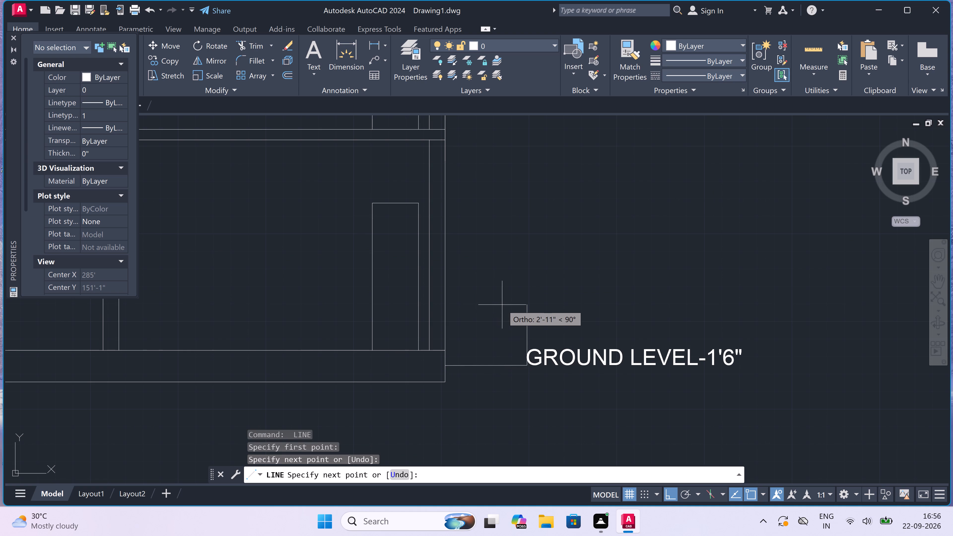
key(ctrl+z)
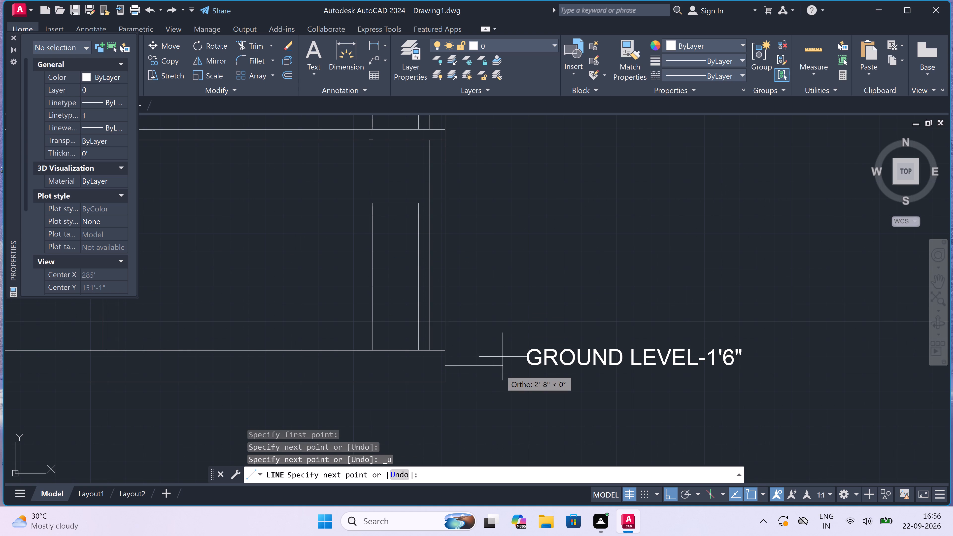
scroll(501, 367, up, 3)
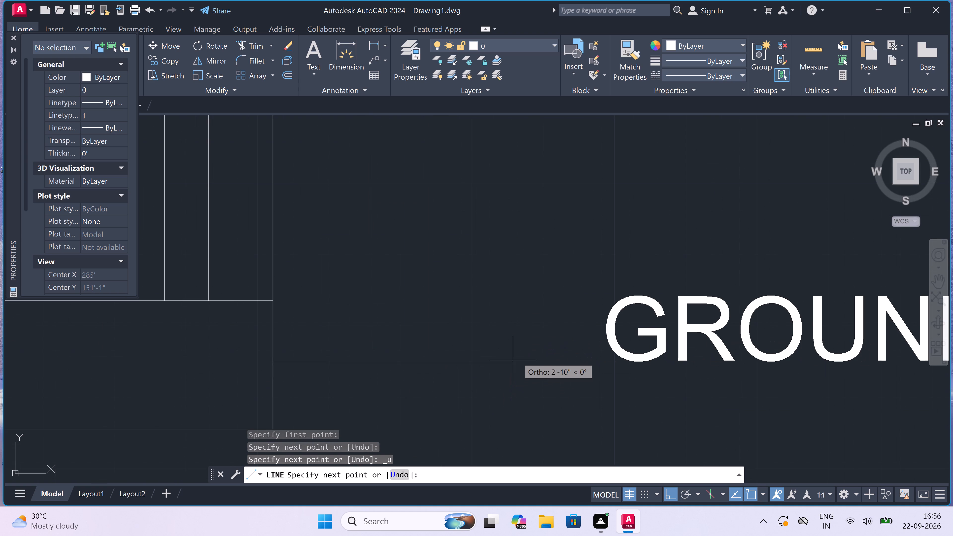
click(517, 357)
key(Escape)
Add the multiline text SECTION-AA beneath the section, between it and the floor plan below.
scroll(463, 314, down, 4)
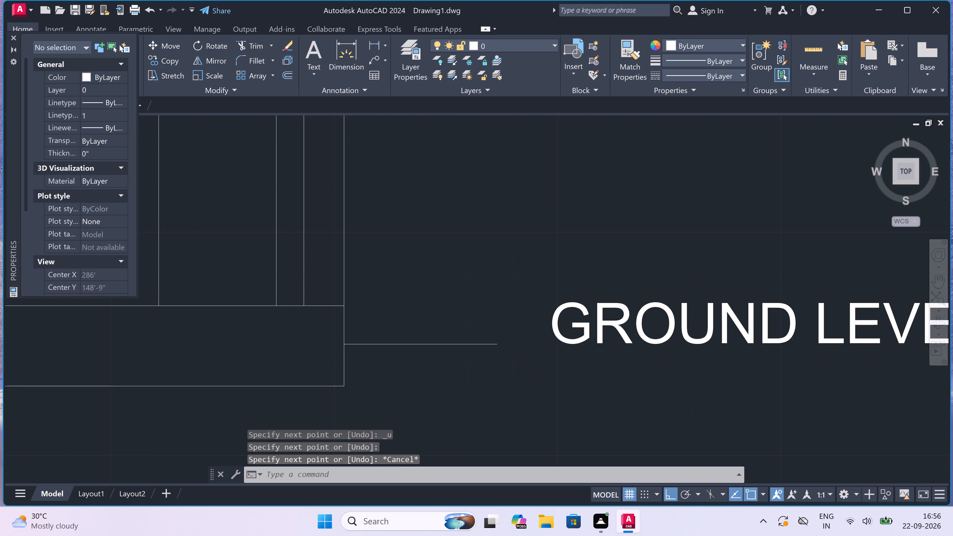
scroll(461, 314, down, 7)
scroll(441, 320, up, 2)
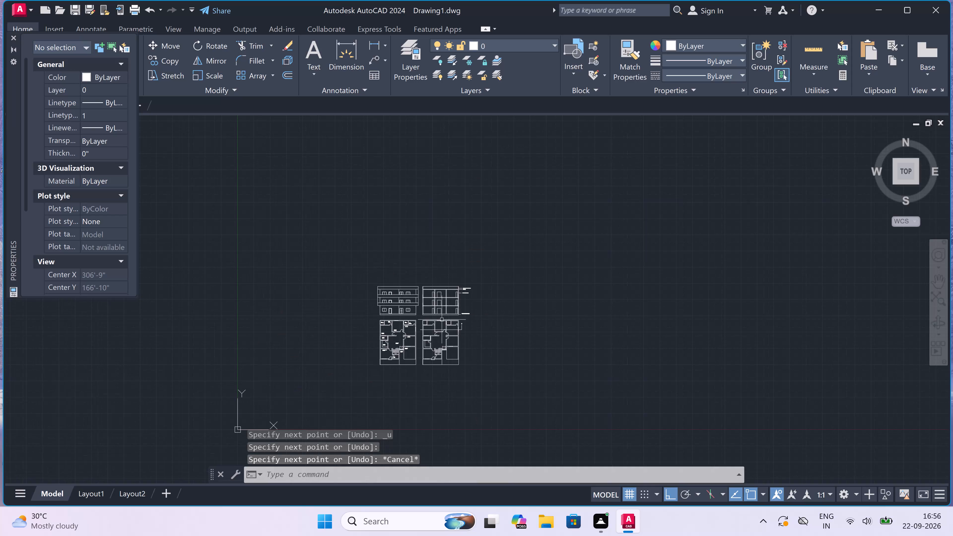
scroll(441, 320, up, 4)
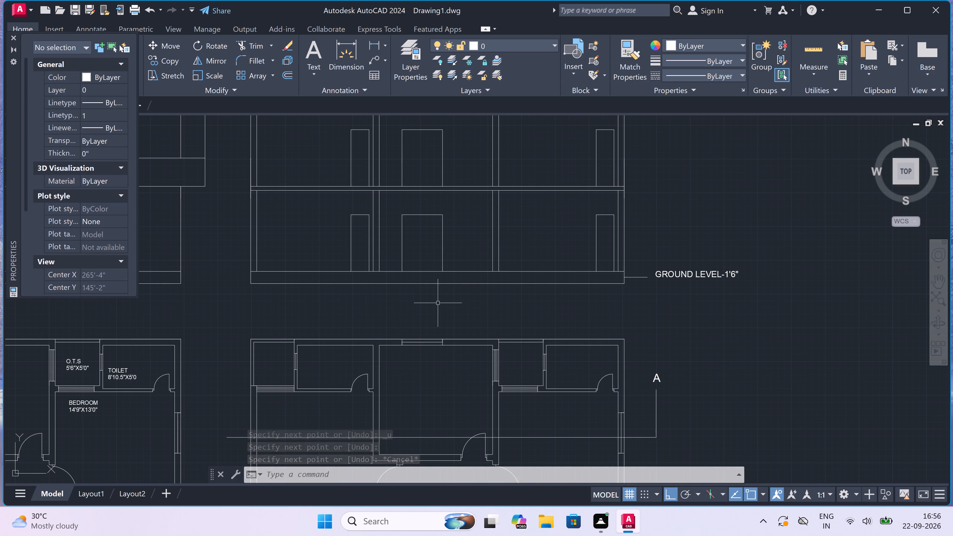
text(MT)
key(space)
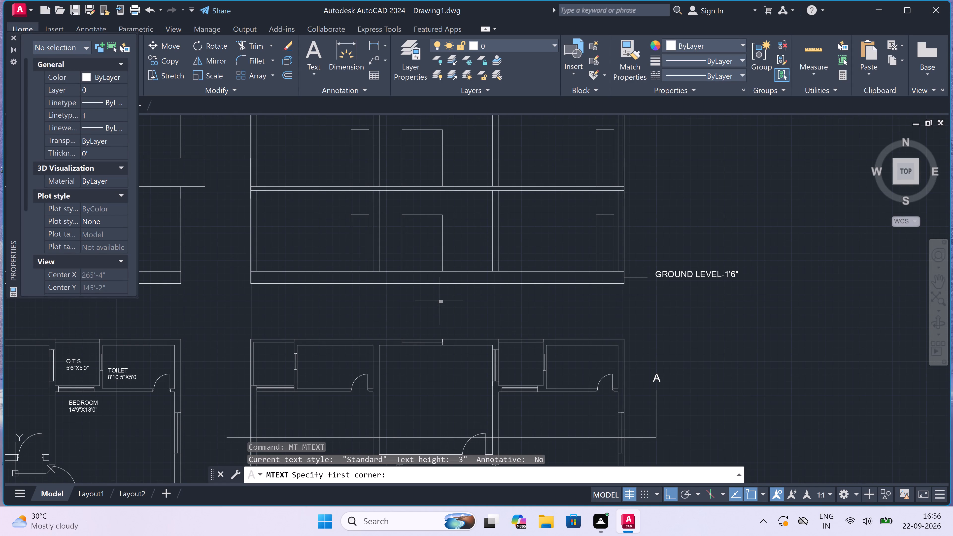
scroll(408, 302, up, 2)
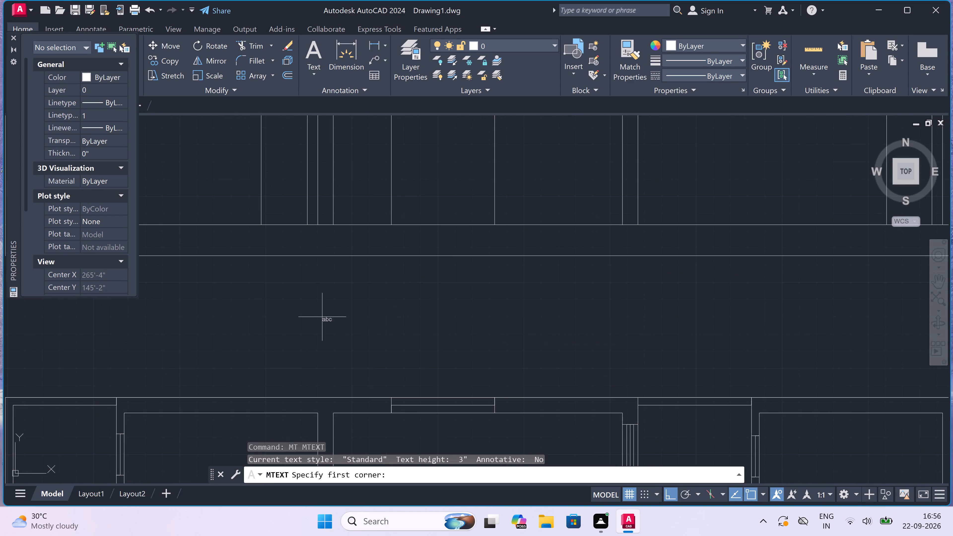
drag(272, 323, 277, 323)
click(827, 292)
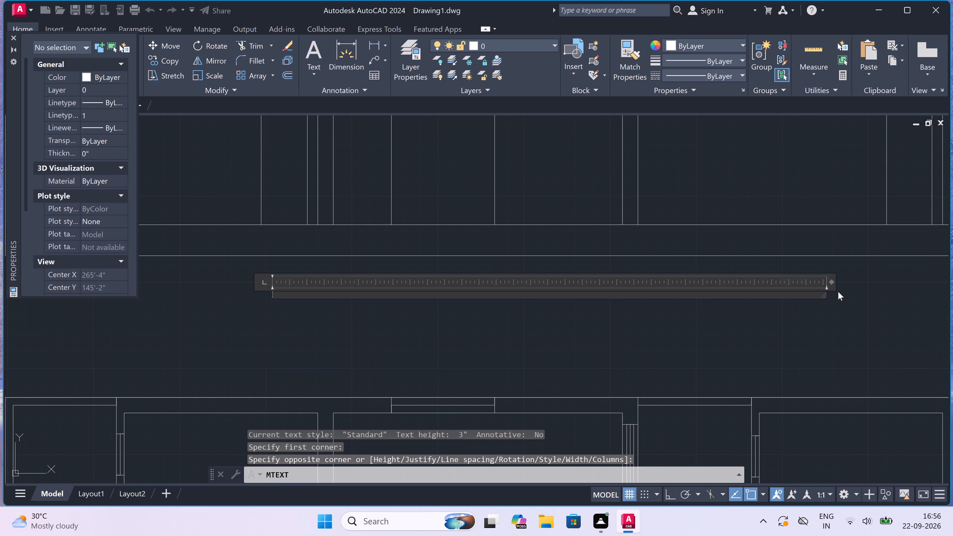
text(SECTION)
key(minus)
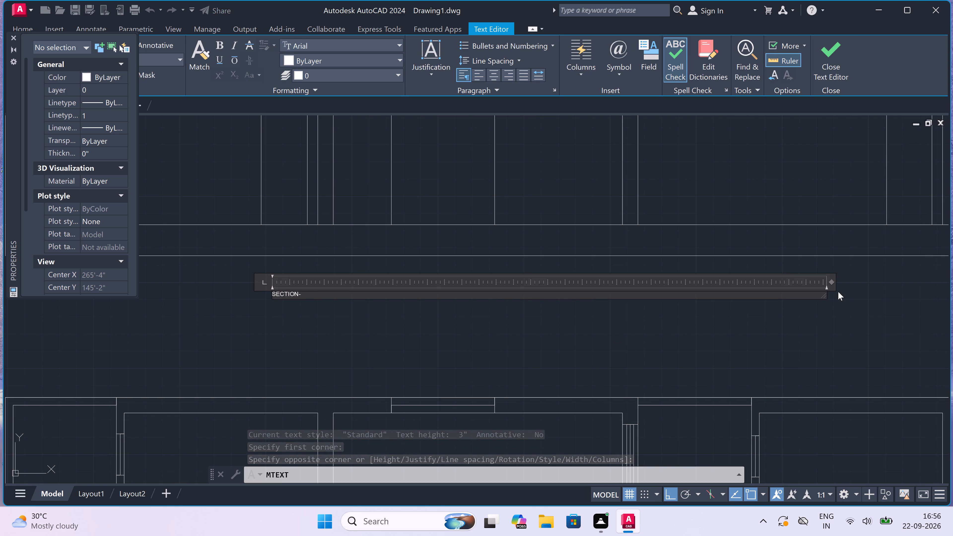
text(AA)
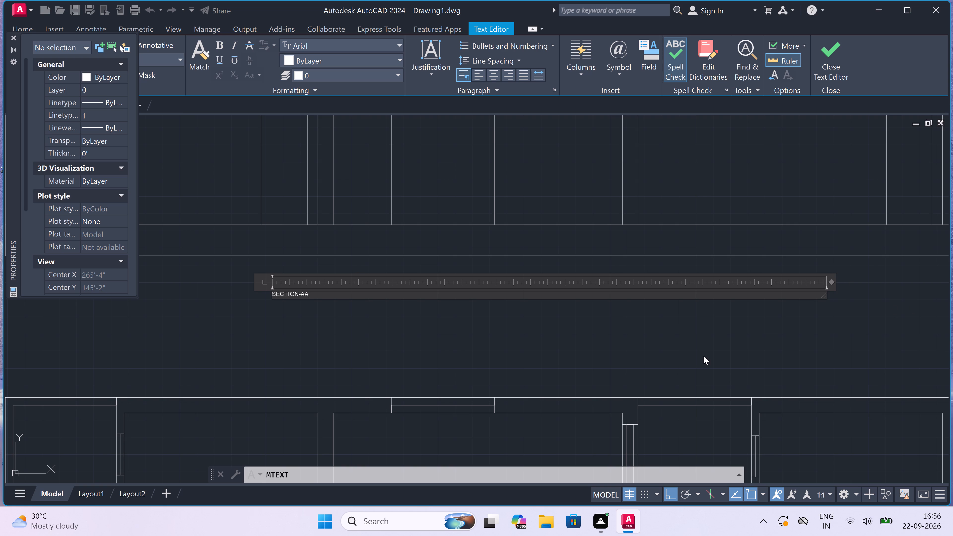
click(508, 342)
Add the multiline text ELEVATION beneath the front elevation, between it and the labelled floor plan below.
scroll(521, 324, down, 2)
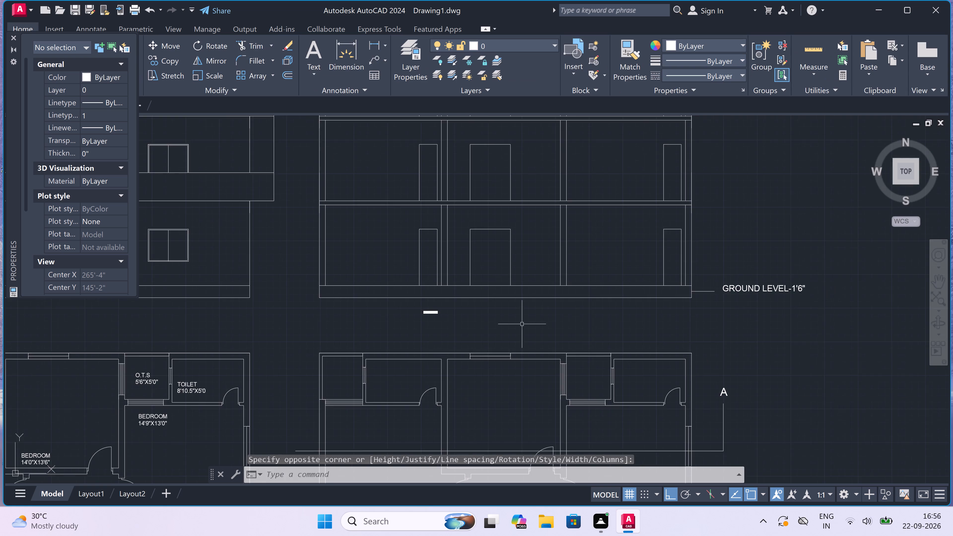
scroll(522, 323, down, 3)
scroll(404, 326, up, 3)
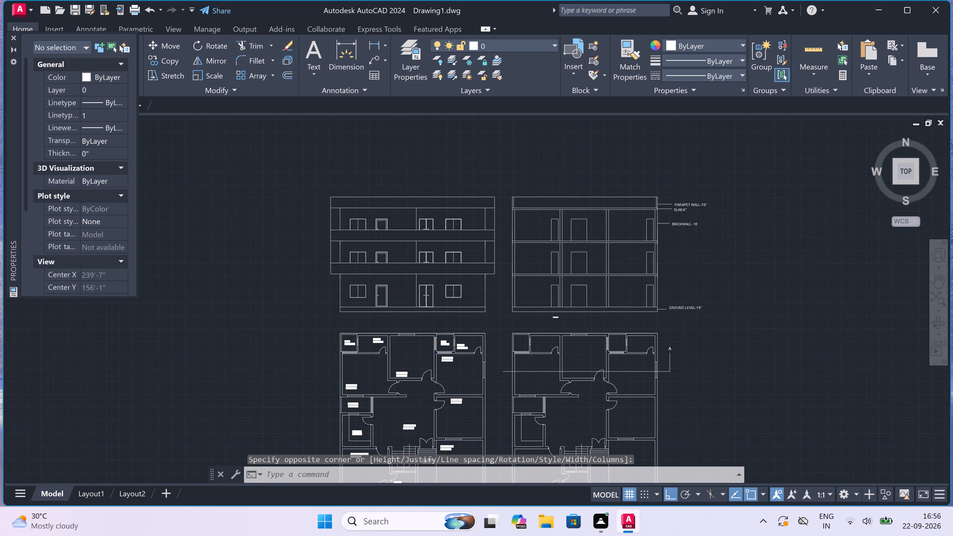
key(space)
scroll(389, 318, up, 1)
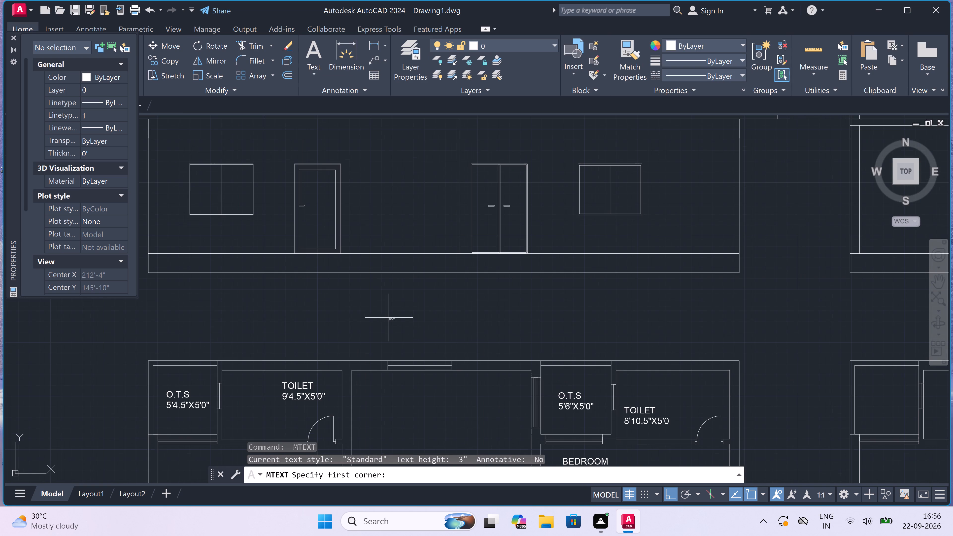
drag(340, 313, 348, 311)
click(662, 294)
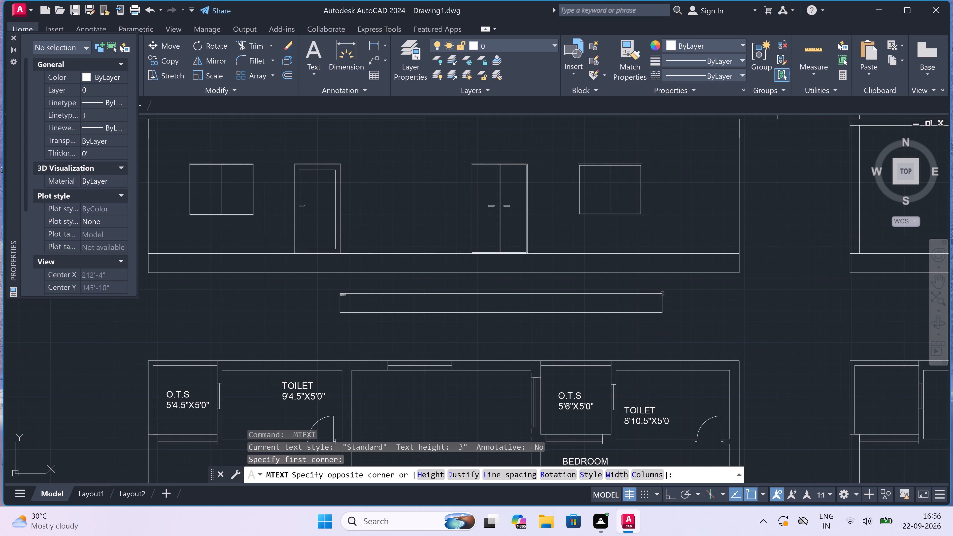
text(ELEV)
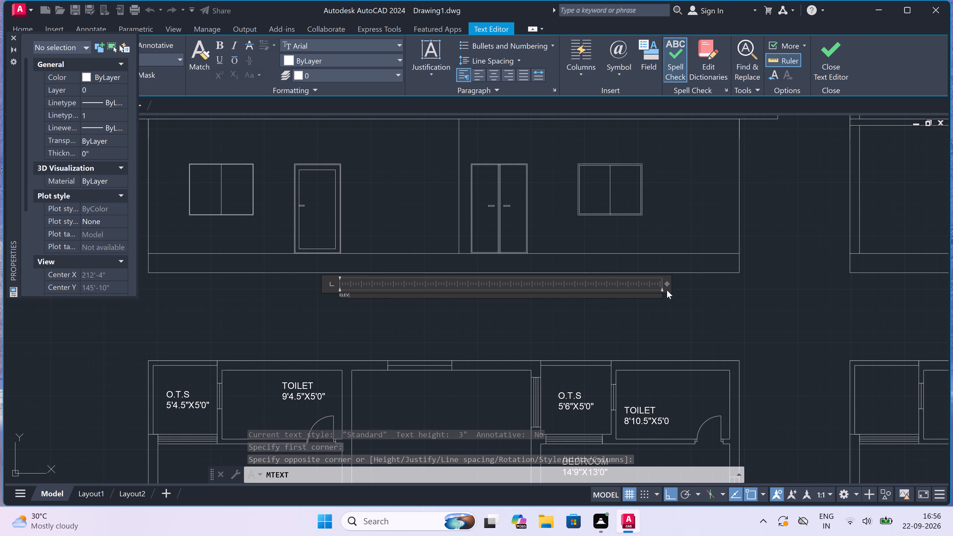
key(a)
text(TION)
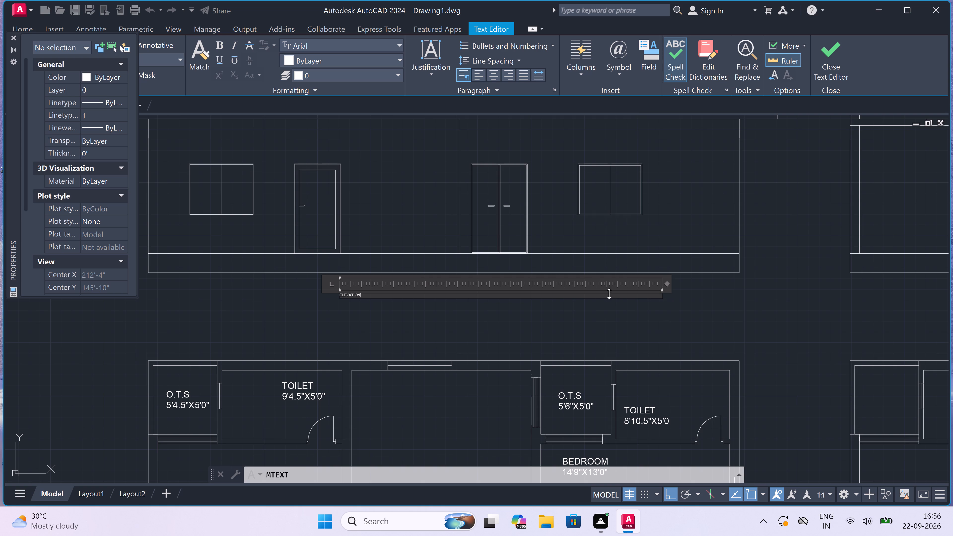
click(365, 319)
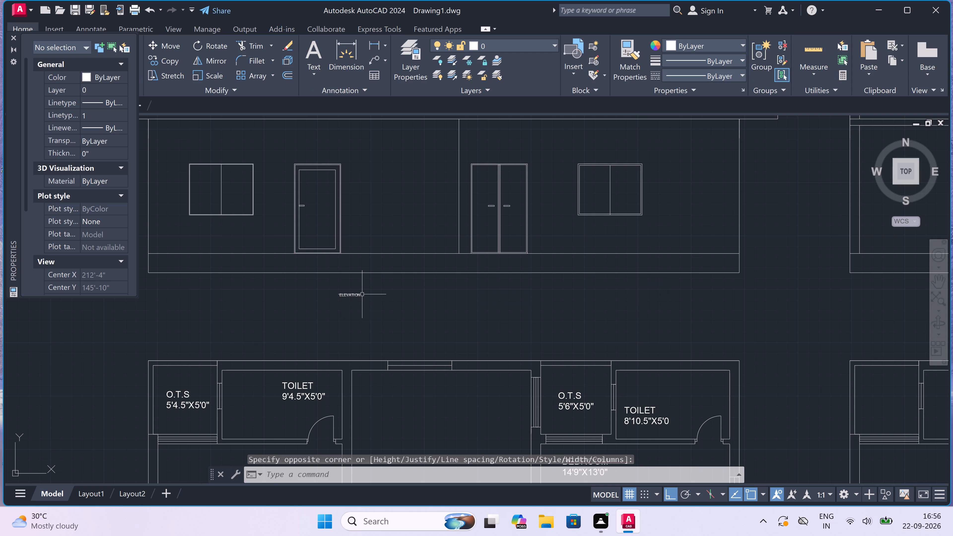
Set the text height of both the ELEVATION and SECTION-AA titles to 1'.
click(363, 292)
click(316, 312)
scroll(316, 312, down, 3)
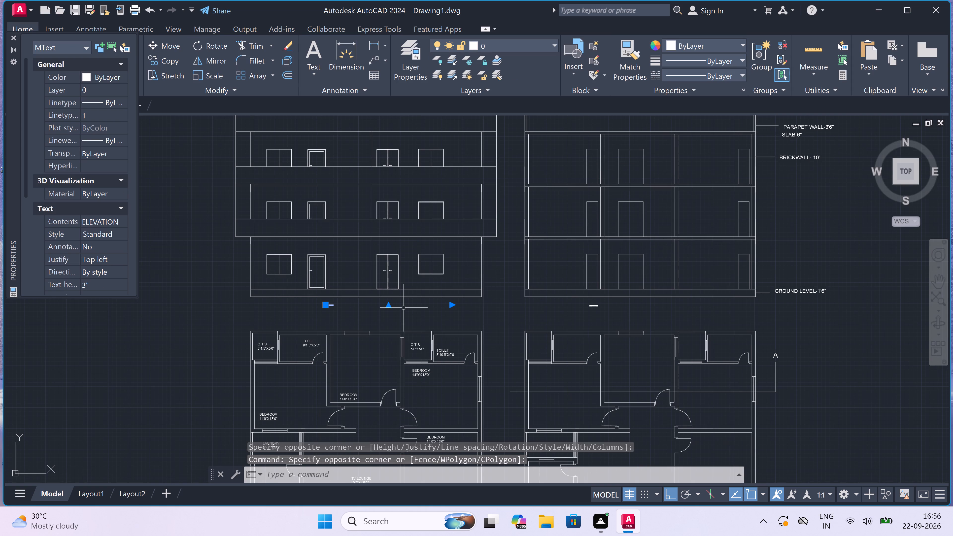
scroll(561, 302, up, 2)
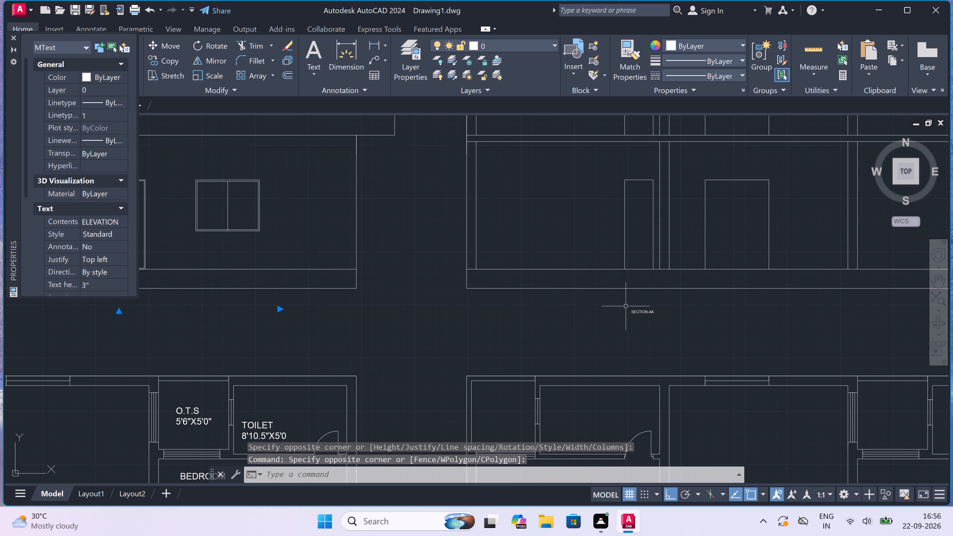
click(636, 313)
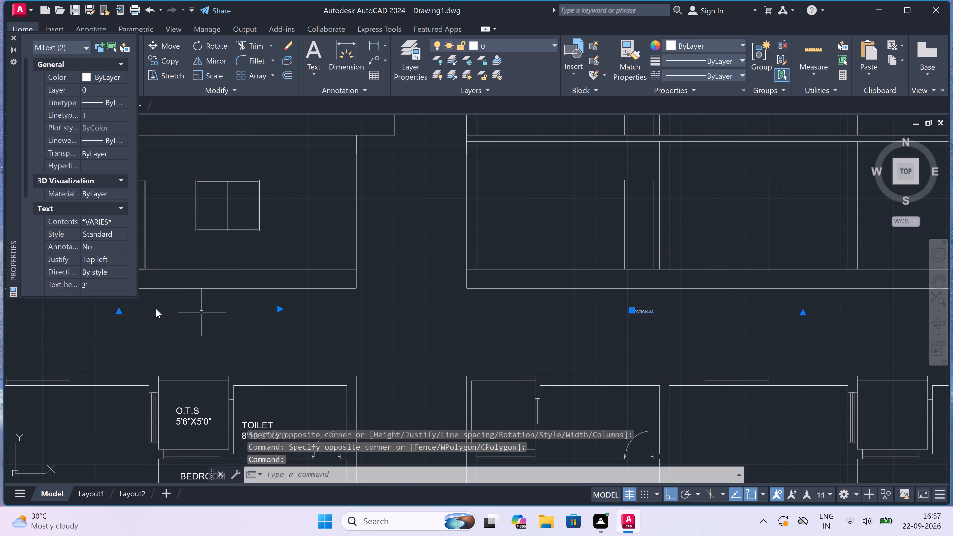
click(104, 285)
key(BackSpace)
key(BackSpace)
key(BackSpace)
key(BackSpace)
key(BackSpace)
key(BackSpace)
key(BackSpace)
key(BackSpace)
key(BackSpace)
key(BackSpace)
key(BackSpace)
key(BackSpace)
key(BackSpace)
key(BackSpace)
key(BackSpace)
key(BackSpace)
key(BackSpace)
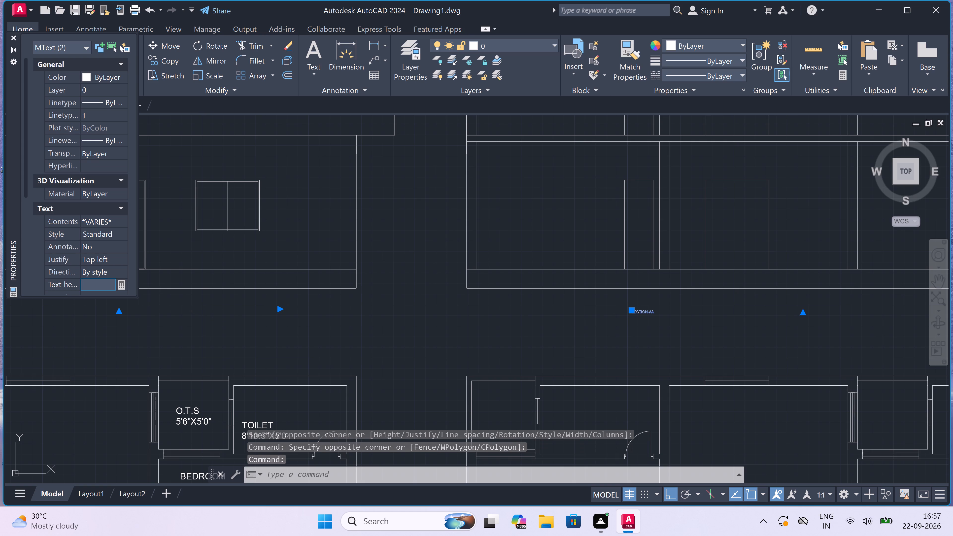
text(1")
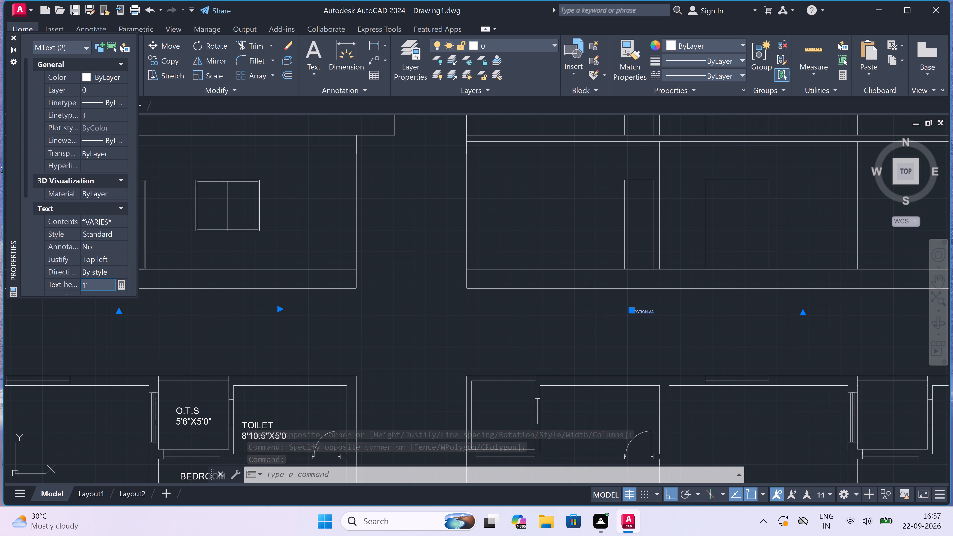
key(BackSpace)
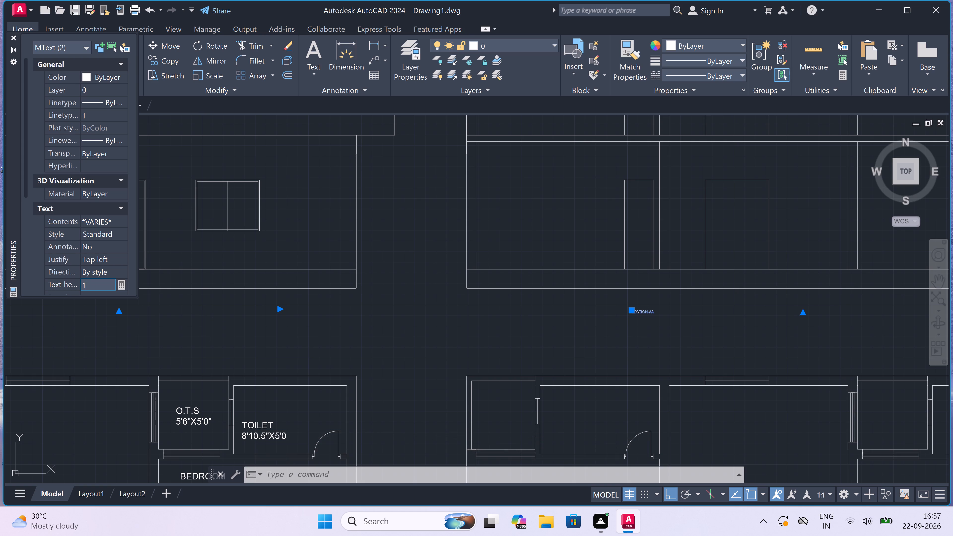
key(BackSpace)
text(1')
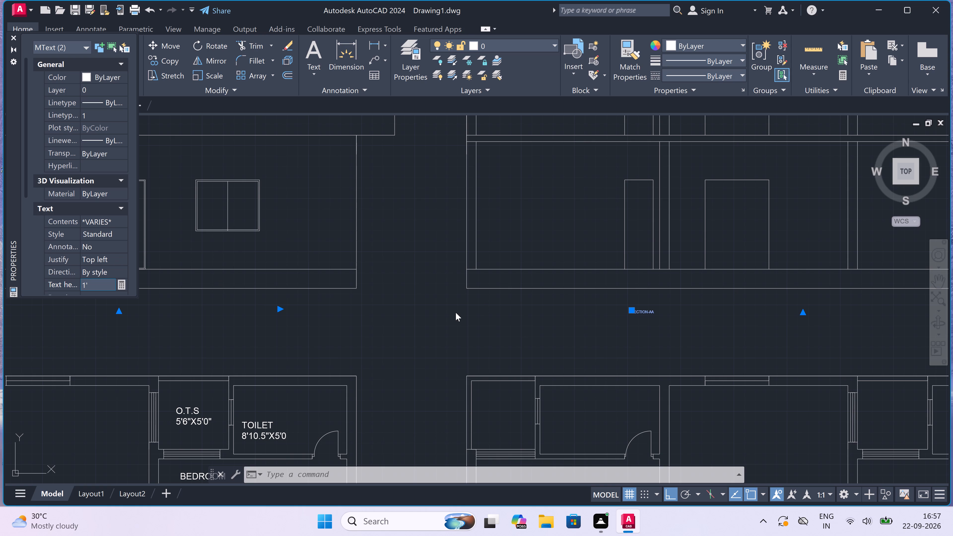
click(456, 313)
scroll(441, 299, down, 3)
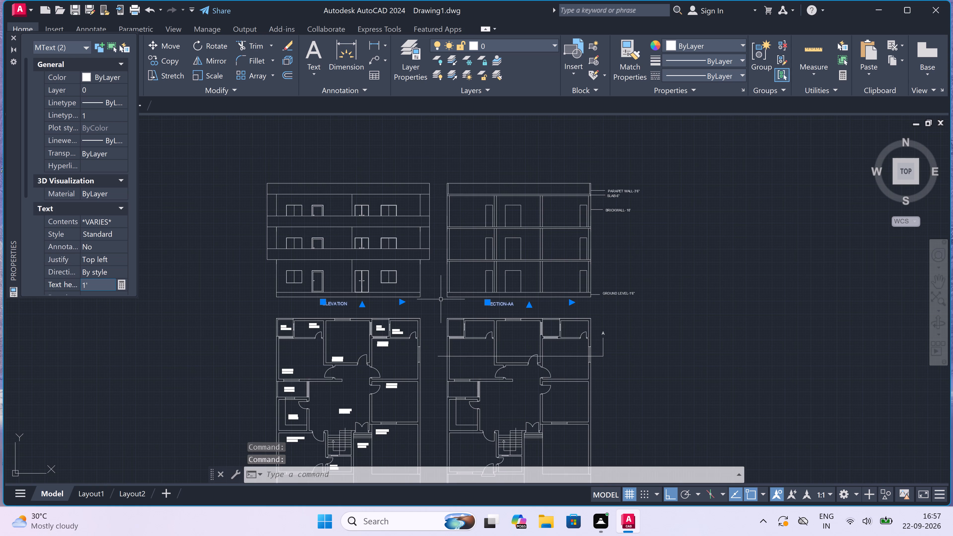
key(Escape)
Add the multiline text GROUND FLOOR PLAN beneath the floor plan that carries the room labels.
scroll(441, 299, down, 2)
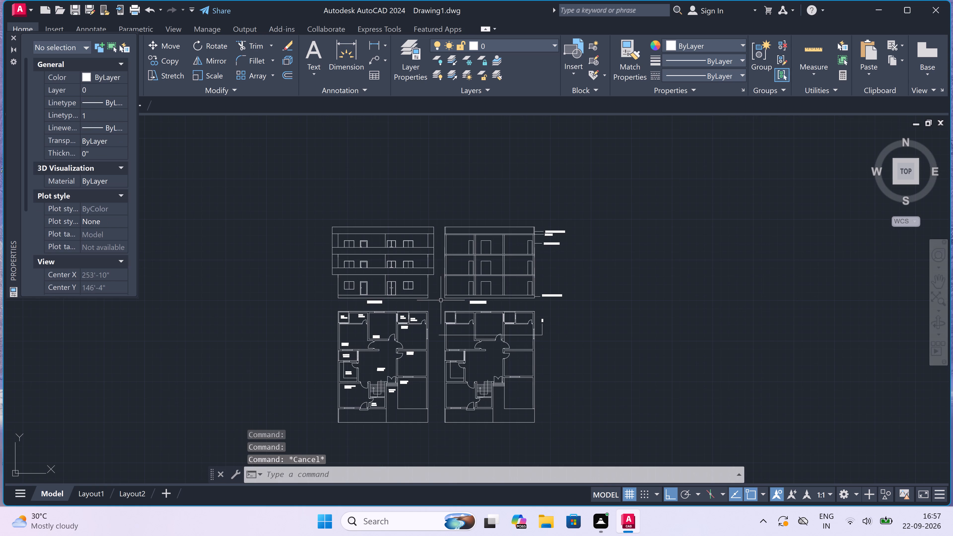
scroll(412, 405, down, 2)
scroll(405, 419, up, 3)
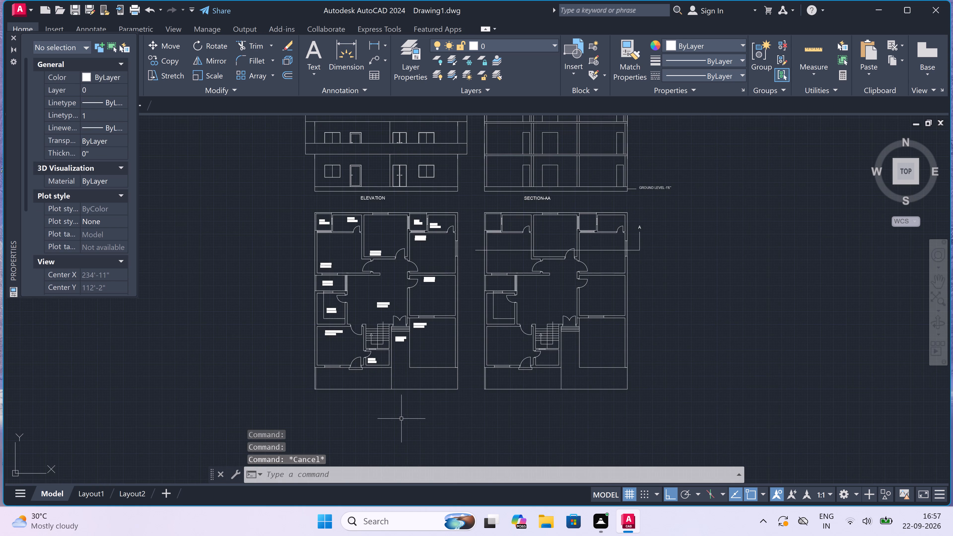
scroll(396, 418, up, 2)
text(MT)
key(space)
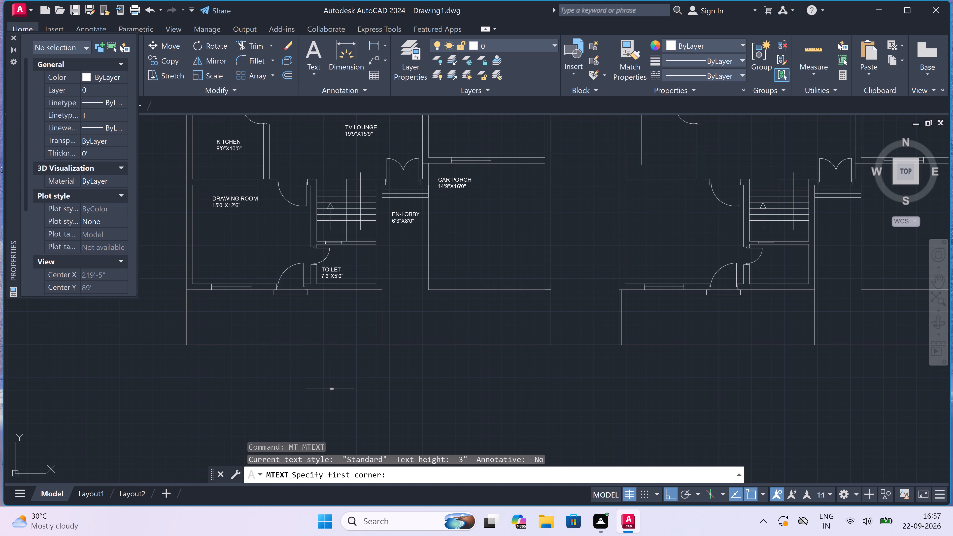
drag(318, 387, 321, 386)
double_click(566, 405)
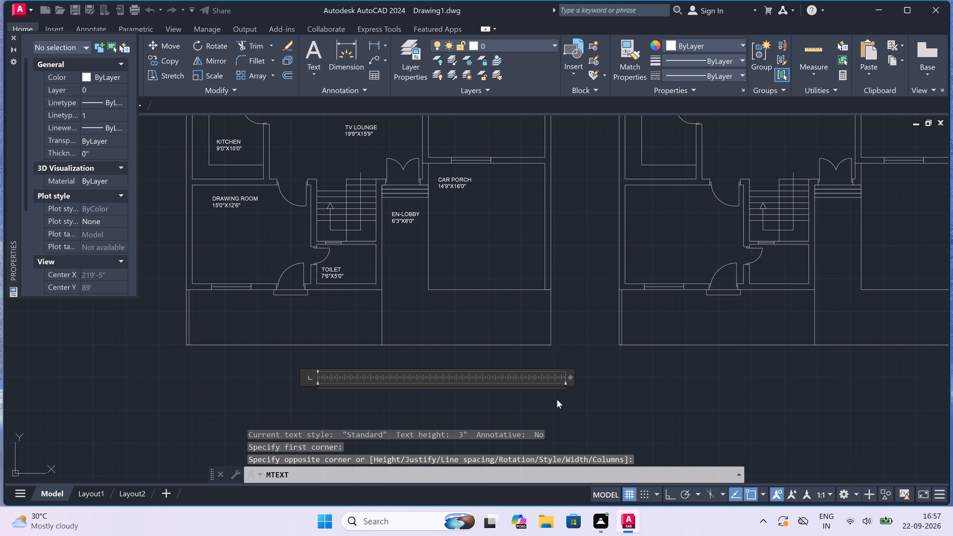
text(GROUND F)
text(LOOR PLAN)
scroll(538, 360, down, 3)
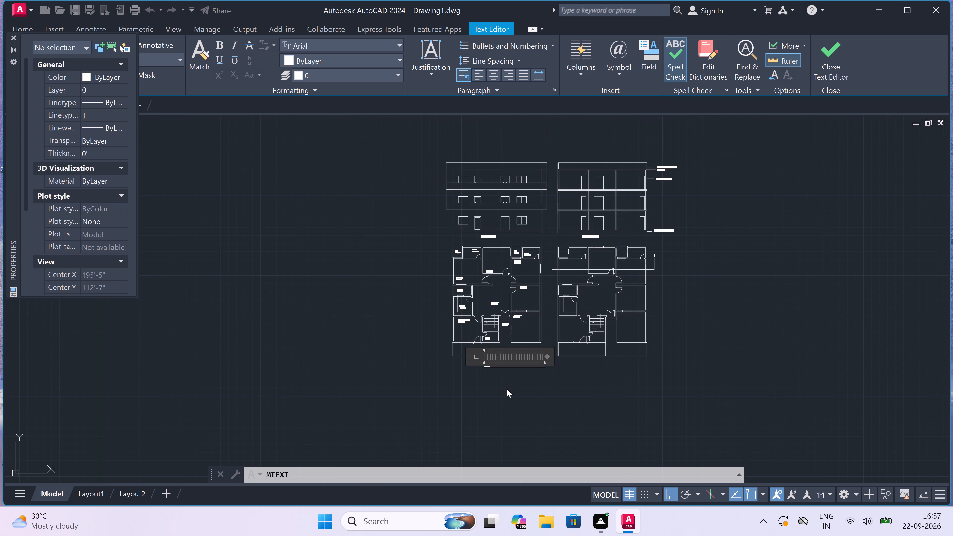
scroll(498, 378, up, 3)
scroll(475, 377, up, 2)
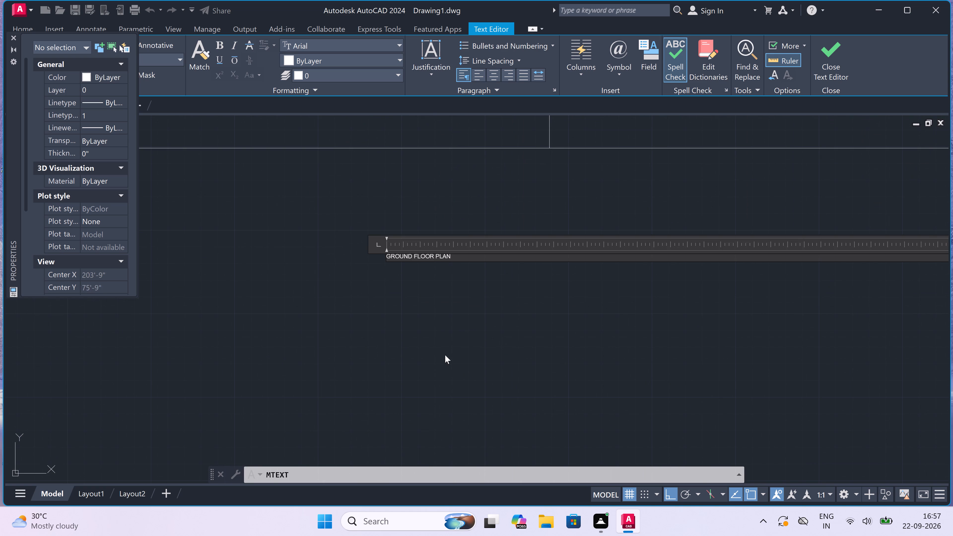
click(445, 355)
Set the text height of the GROUND FLOOR PLAN title to 1'.
drag(514, 235, 507, 245)
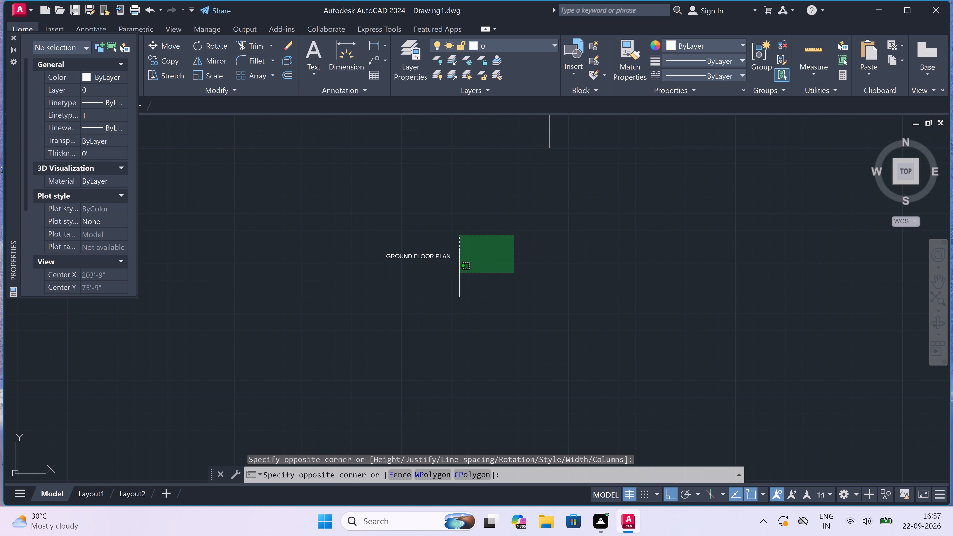
click(141, 390)
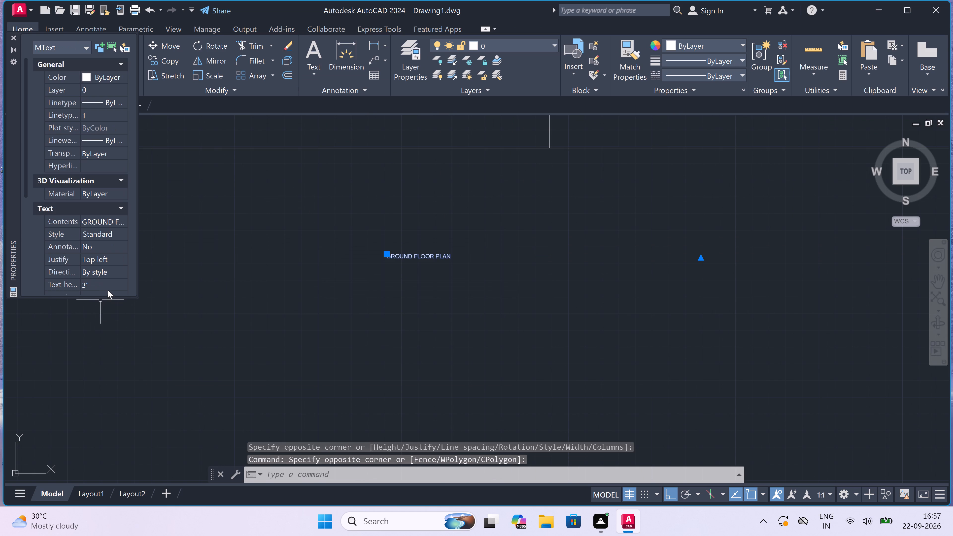
click(108, 290)
key(BackSpace)
key(BackSpace)
key(BackSpace)
key(BackSpace)
text(1')
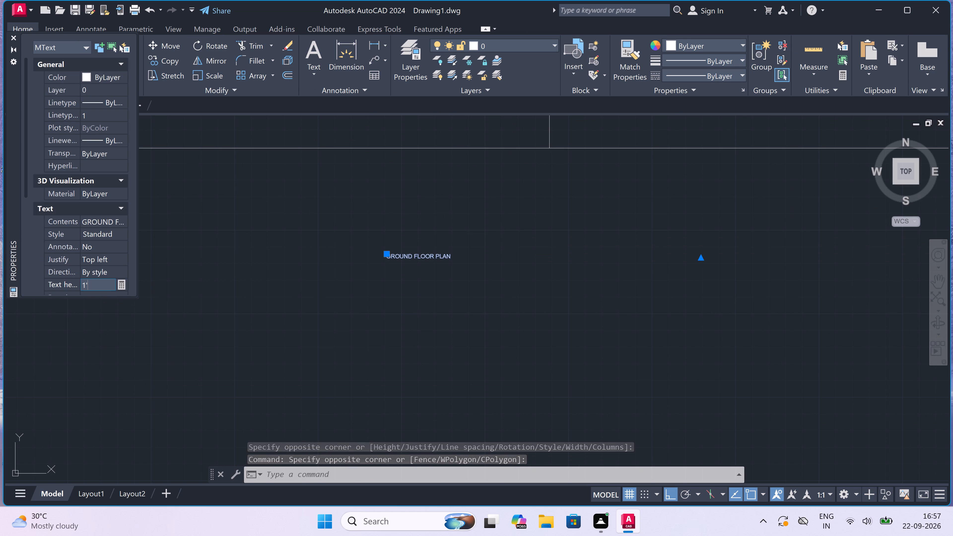
click(294, 336)
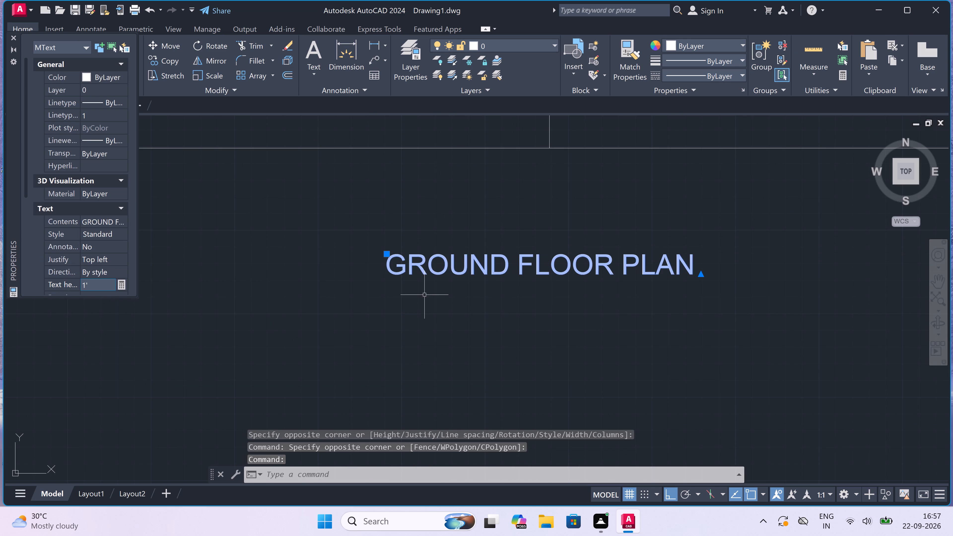
key(Escape)
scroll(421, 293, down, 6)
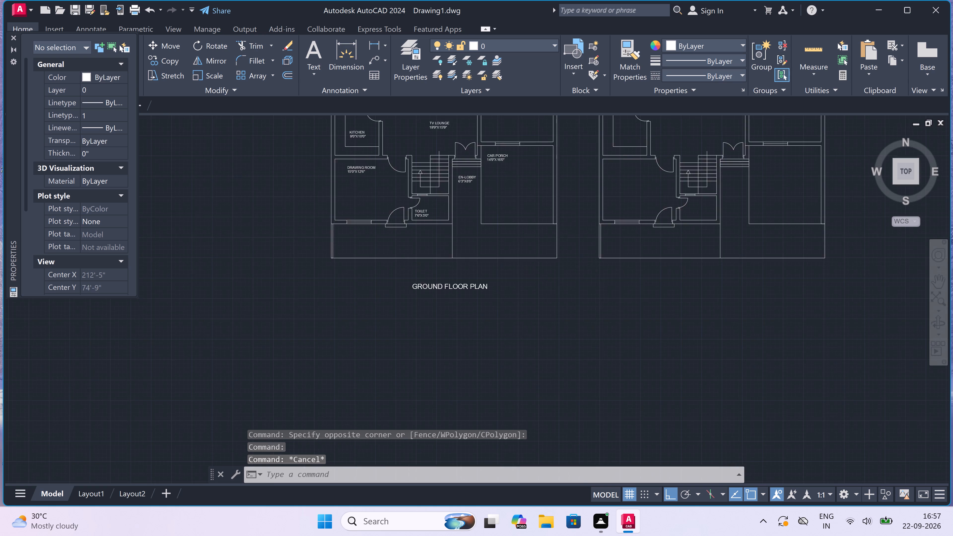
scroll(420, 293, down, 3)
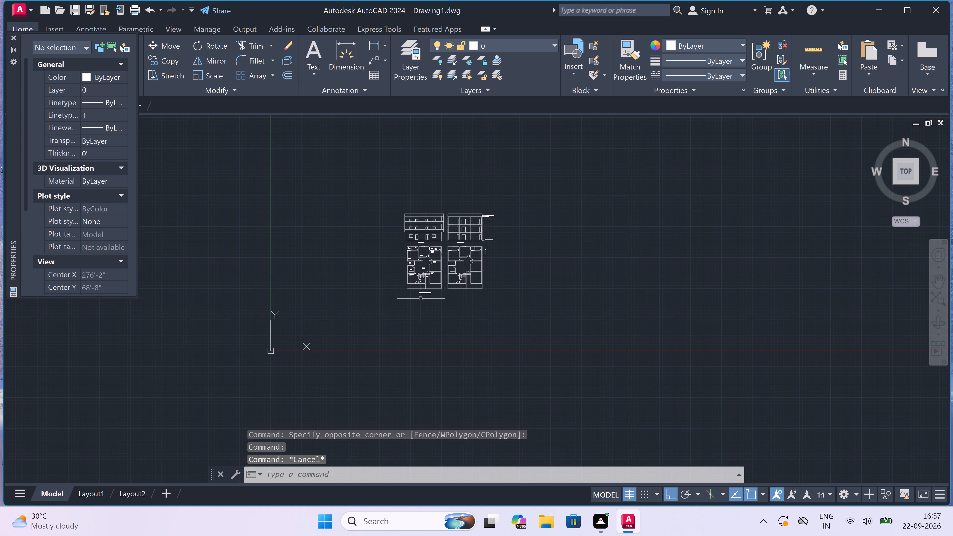
Draw a rectangular border enclosing the elevation, the section, both floor plans and all their labels and titles.
text(REC)
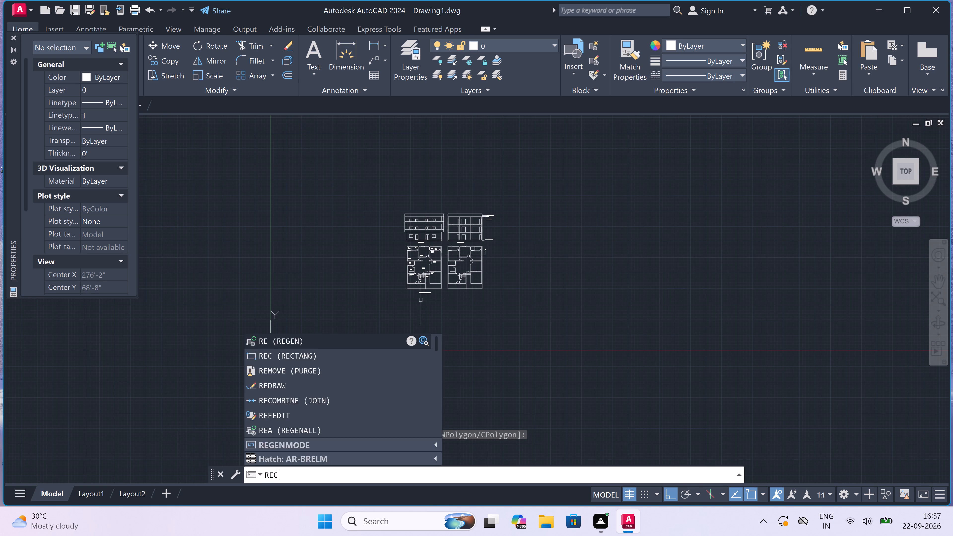
key(space)
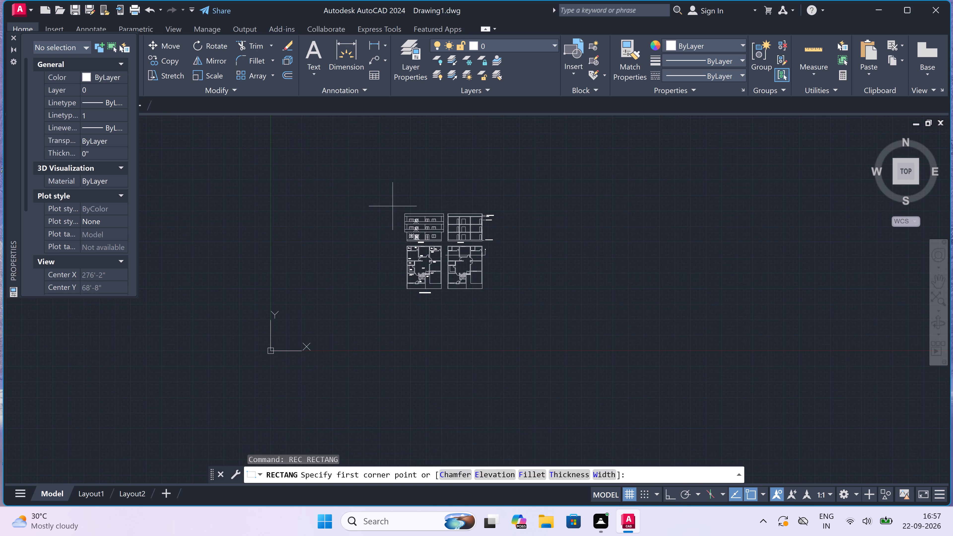
click(396, 206)
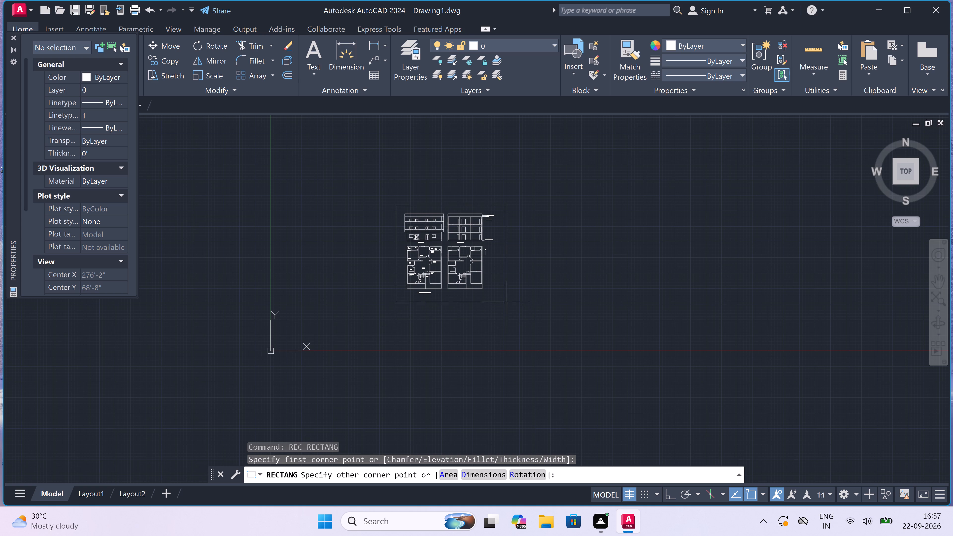
scroll(503, 298, up, 1)
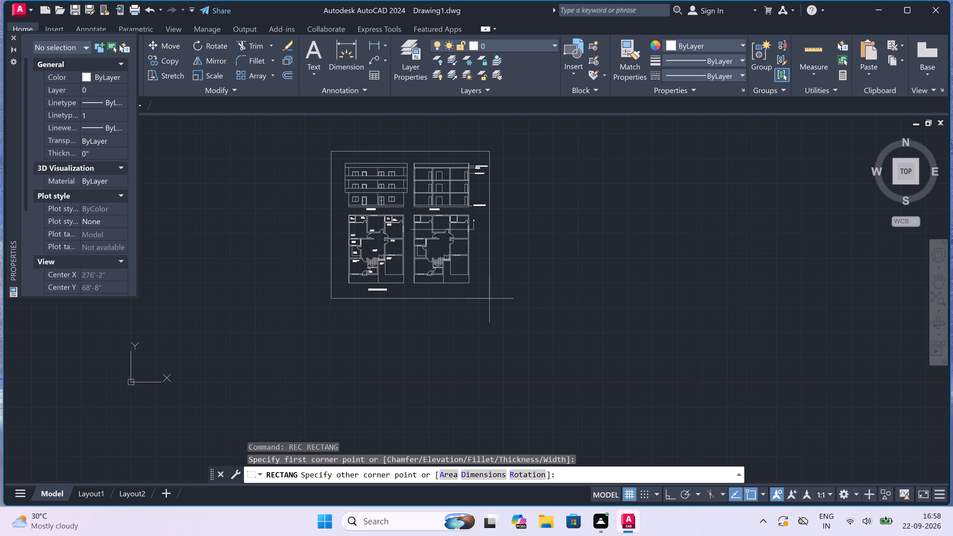
click(496, 296)
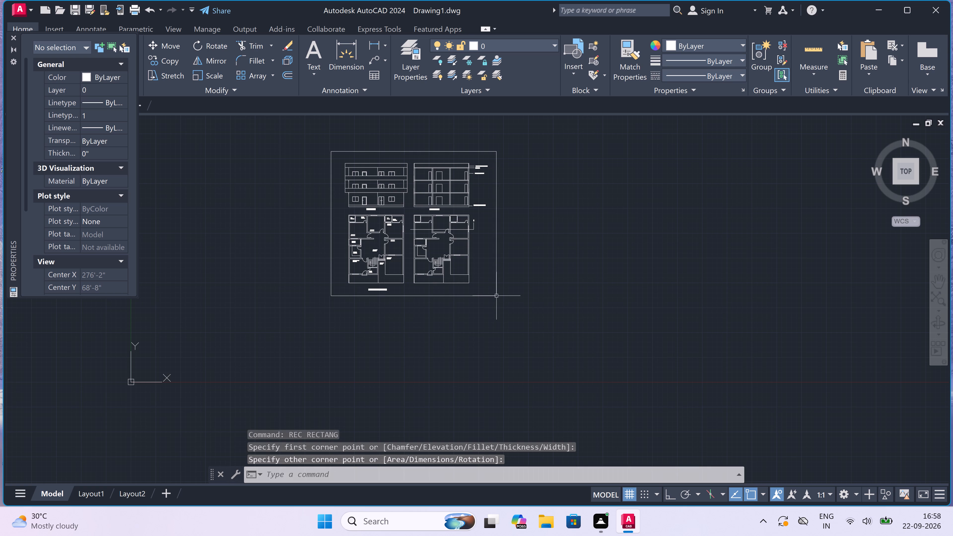
Review the elevation, section and floor plans inside the border, including their titles, room labels and component labels.
scroll(466, 275, down, 3)
scroll(443, 268, up, 4)
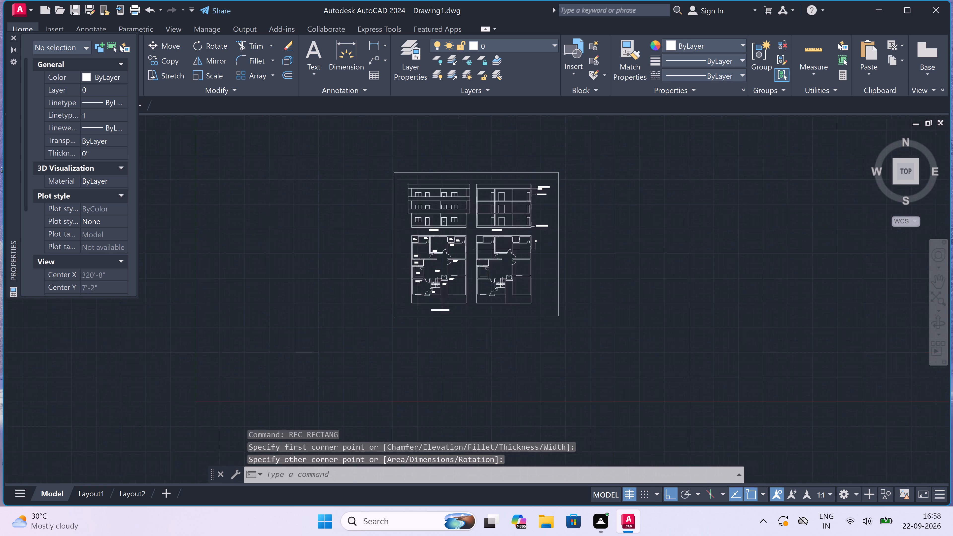
scroll(443, 269, up, 2)
scroll(440, 273, down, 2)
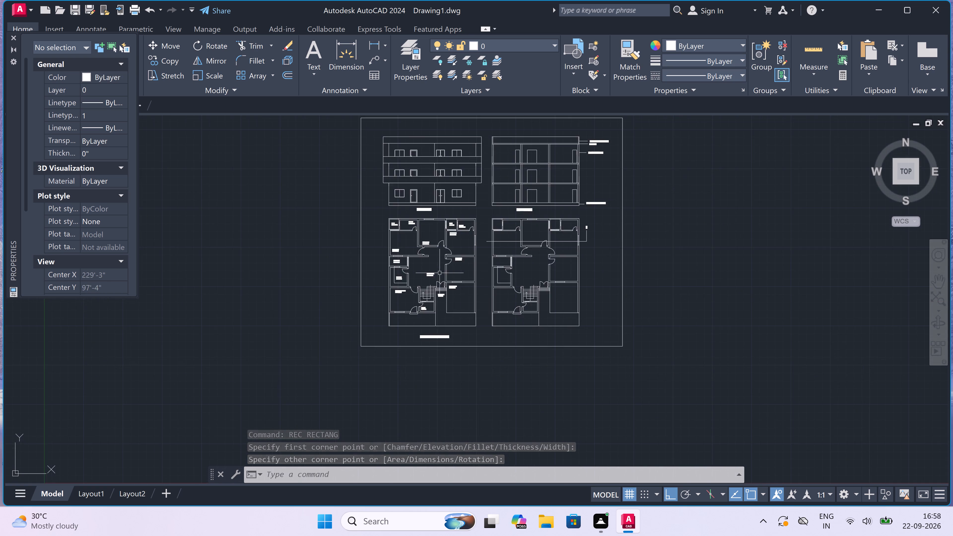
scroll(440, 273, down, 1)
scroll(532, 191, up, 3)
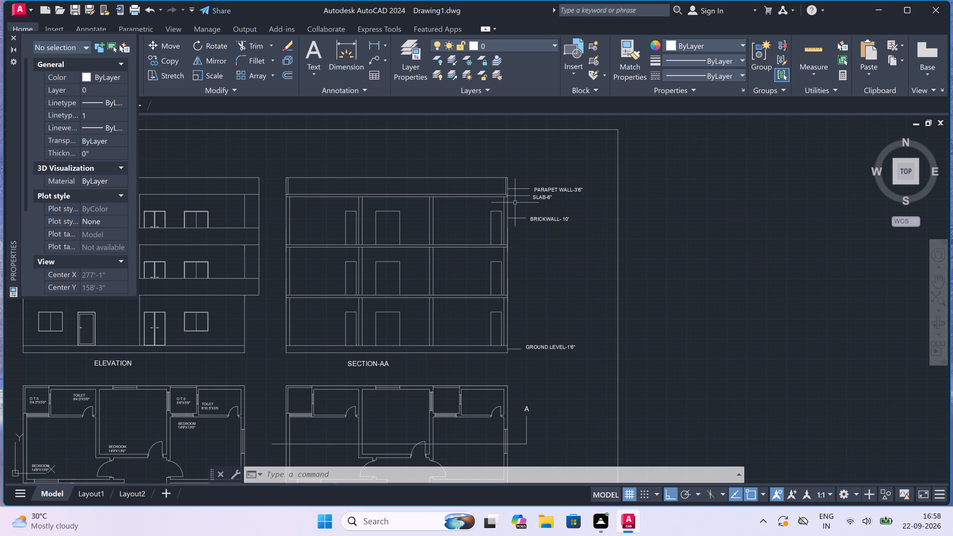
scroll(481, 215, down, 2)
scroll(452, 266, up, 2)
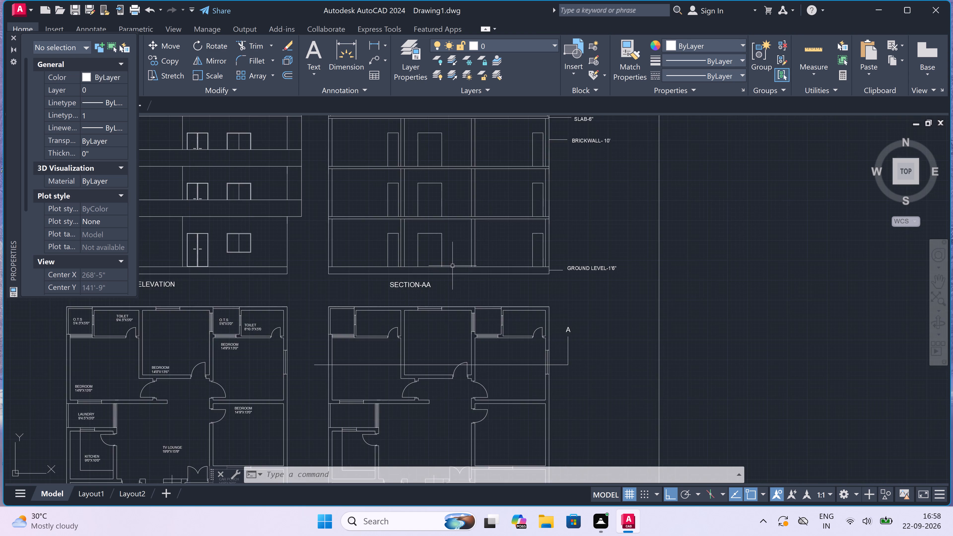
scroll(452, 267, down, 3)
scroll(403, 298, up, 3)
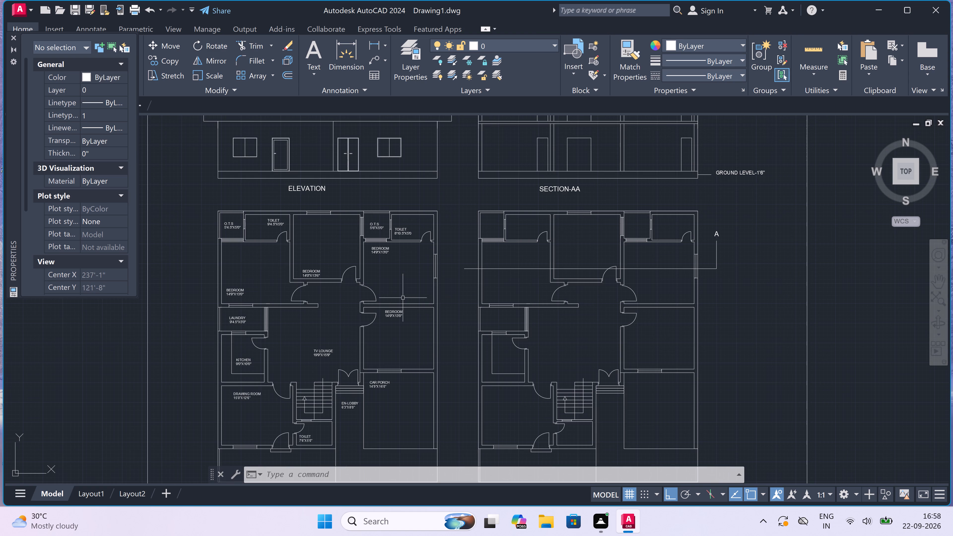
scroll(403, 298, down, 3)
scroll(382, 363, up, 3)
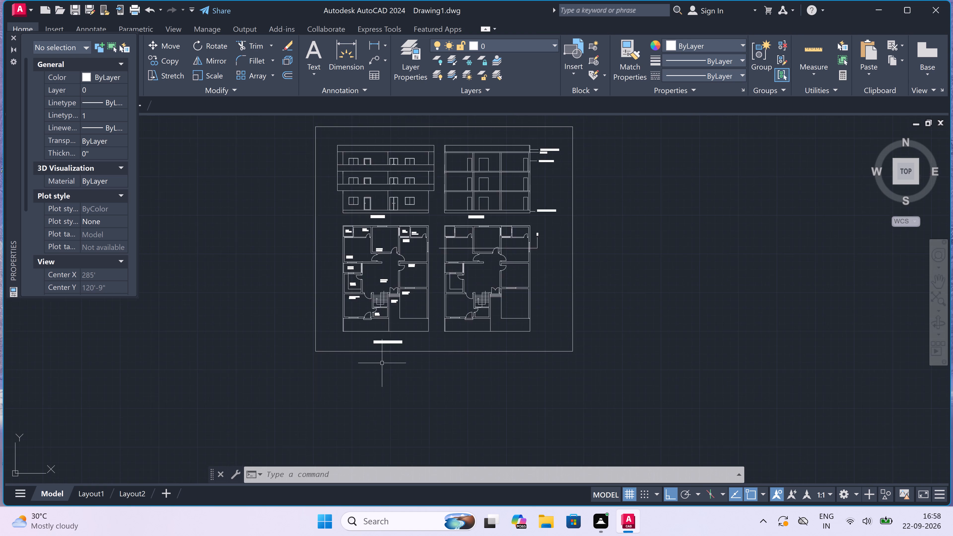
scroll(383, 359, down, 1)
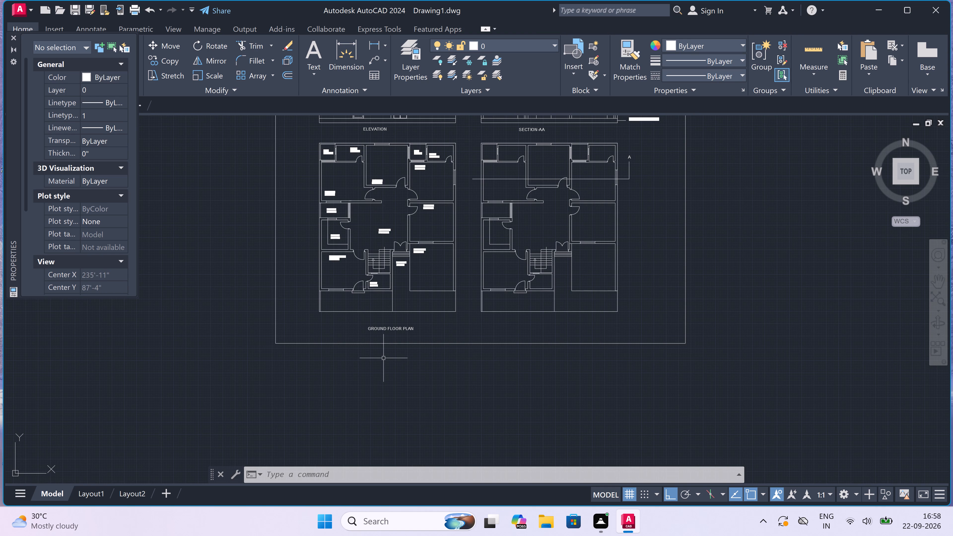
scroll(386, 353, down, 1)
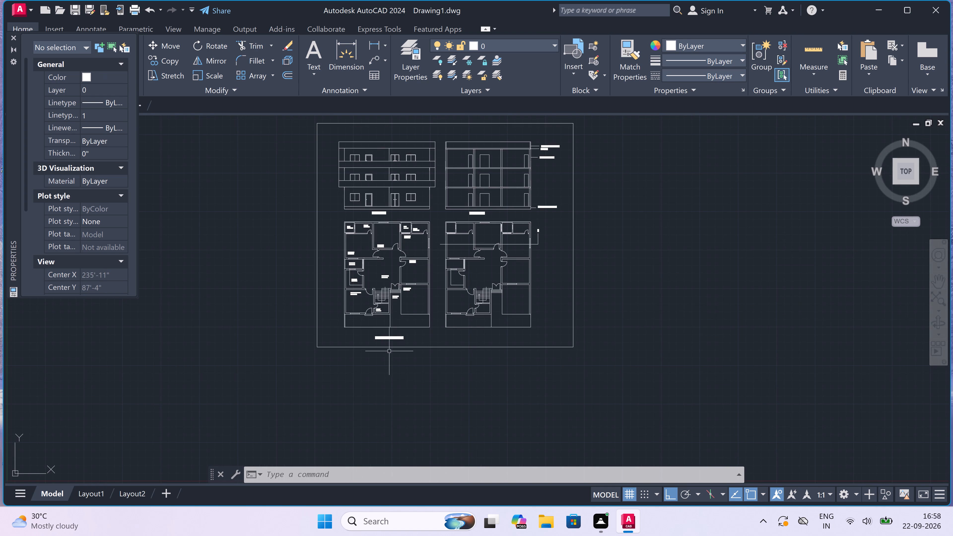
Set the text height of the section mark letter A beside the unlabelled floor plan to 1.5'.
scroll(541, 229, up, 3)
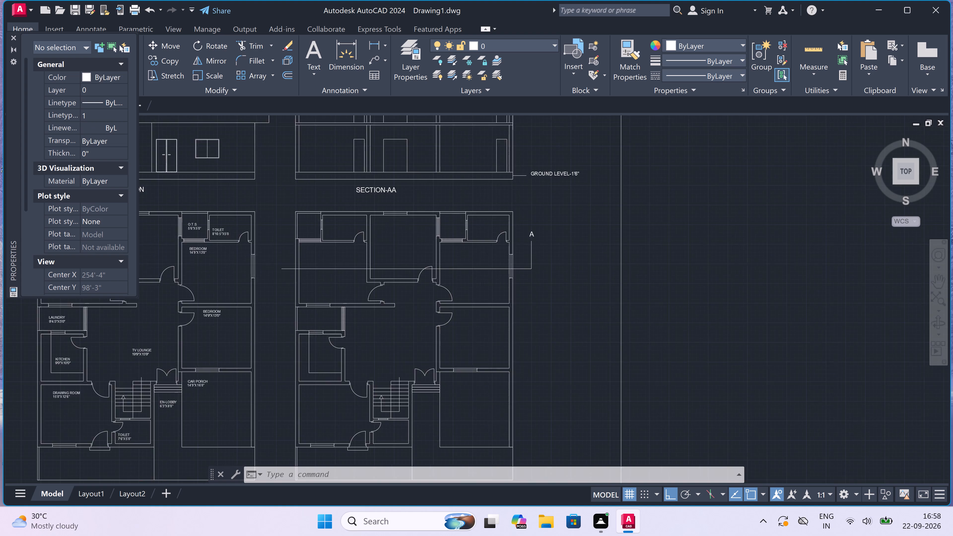
click(537, 232)
click(509, 250)
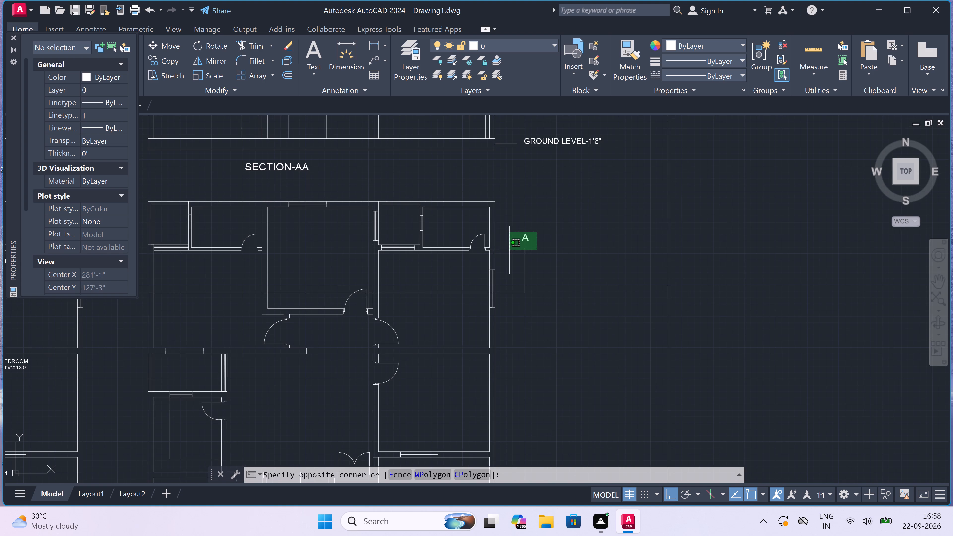
key(Escape)
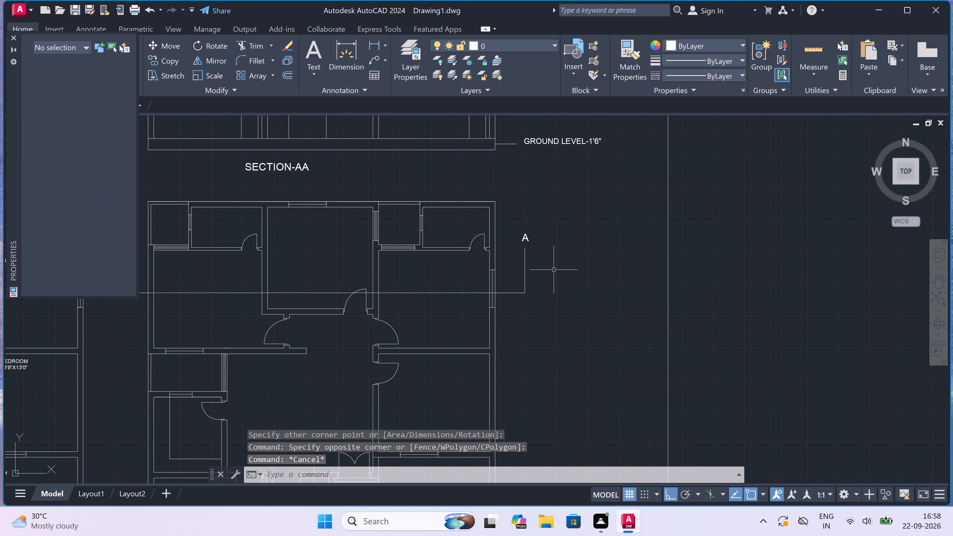
scroll(513, 234, up, 2)
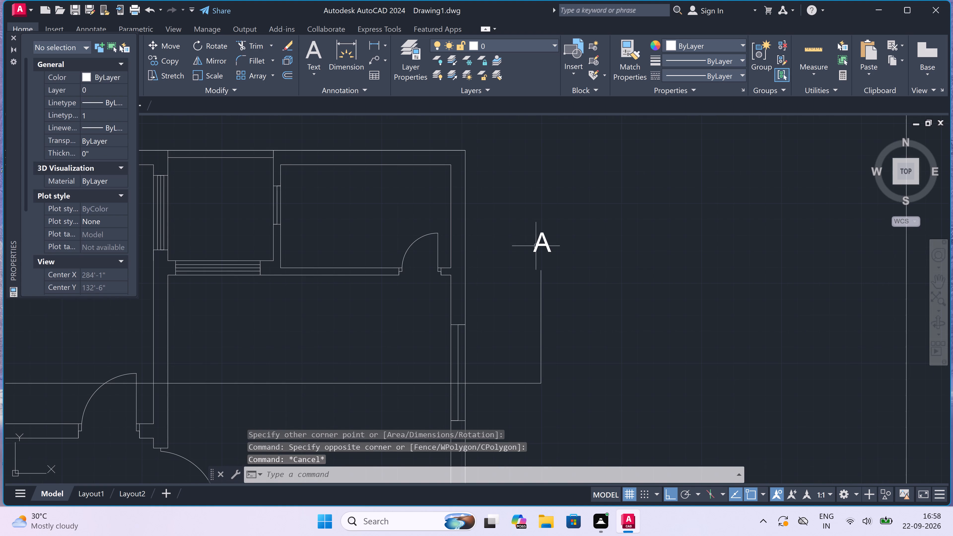
click(541, 246)
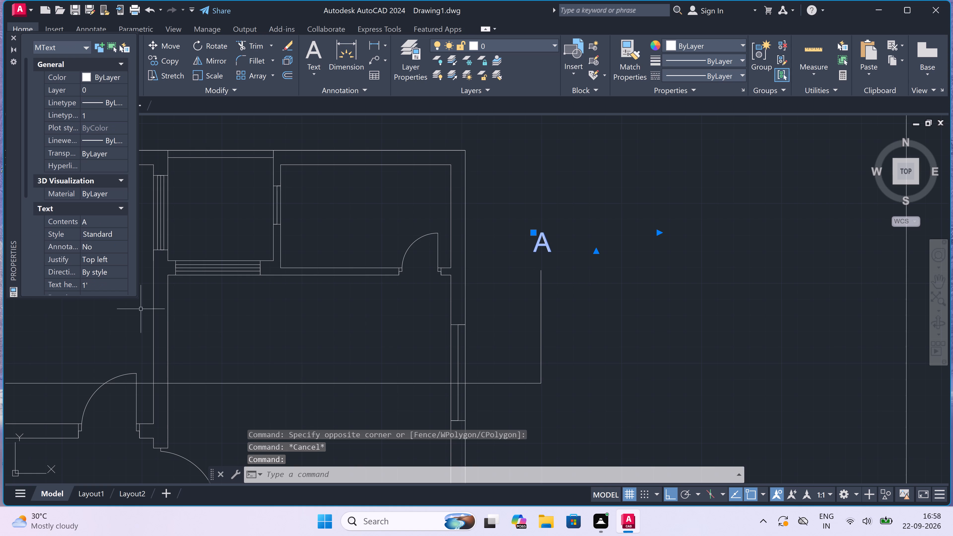
click(89, 283)
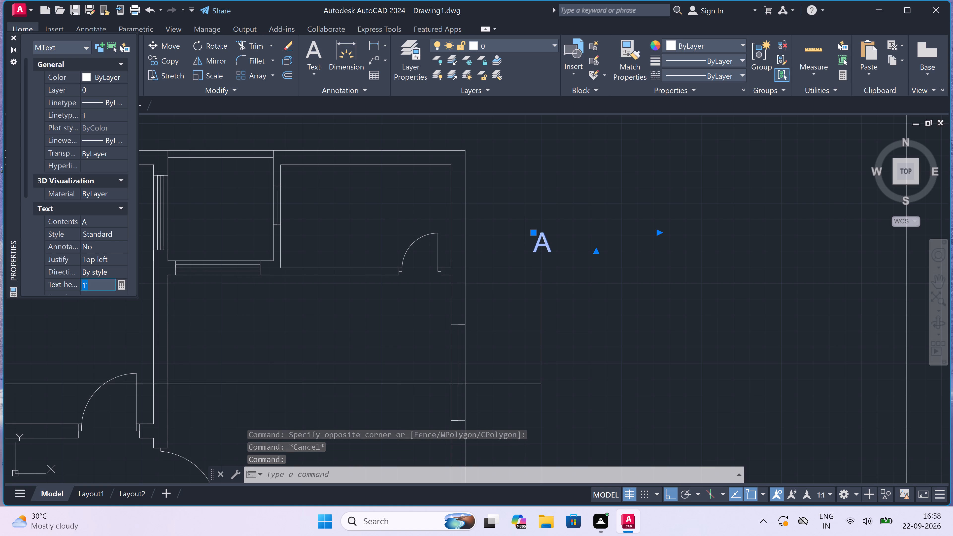
key(BackSpace)
text(1')
key(BackSpace)
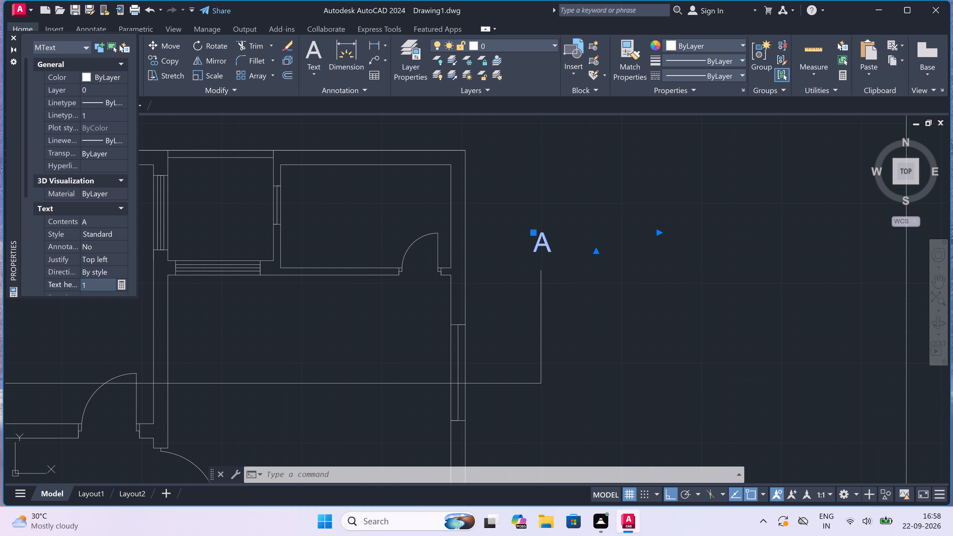
key(period)
key(4)
key(BackSpace)
text(5')
click(257, 302)
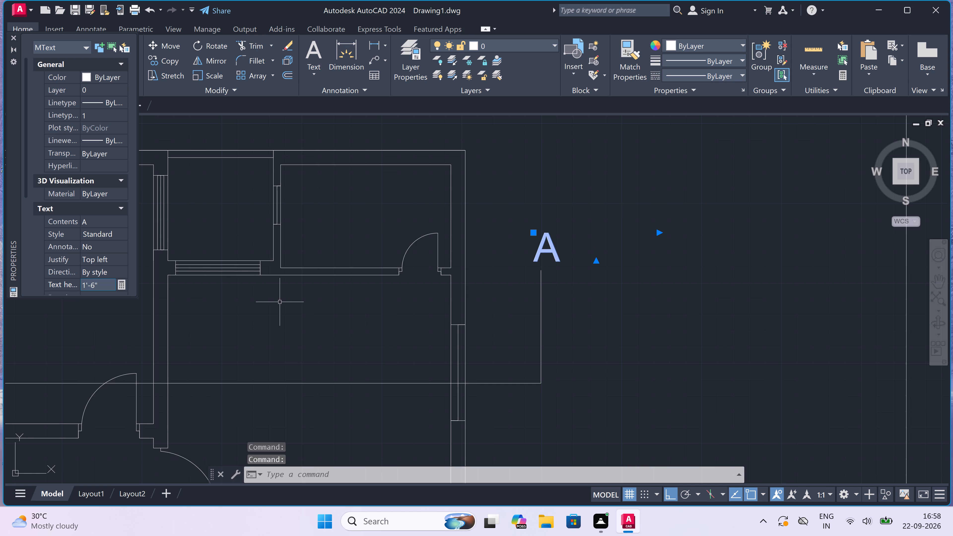
key(Escape)
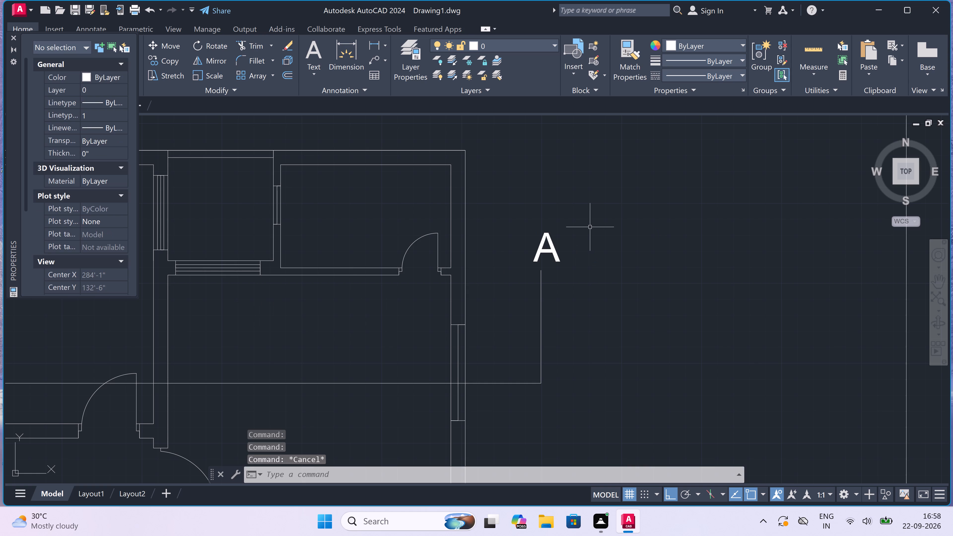
Shift the letter A slightly sideways so it is centred over the vertical end of the section line.
click(552, 244)
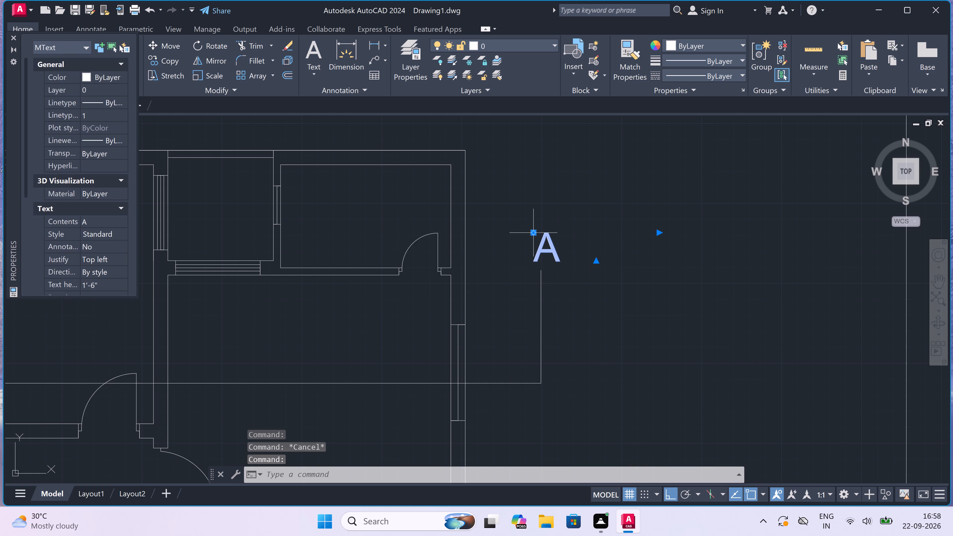
click(536, 234)
click(527, 233)
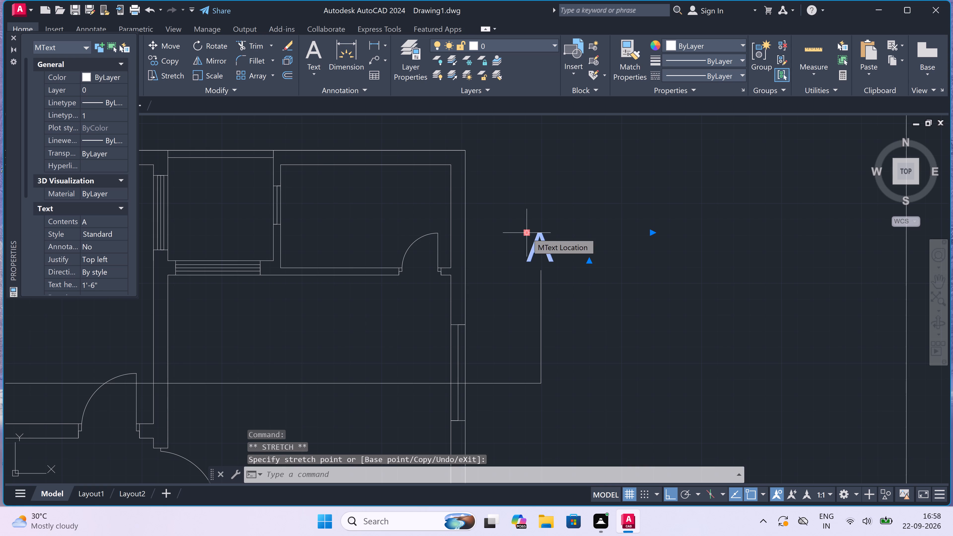
key(Escape)
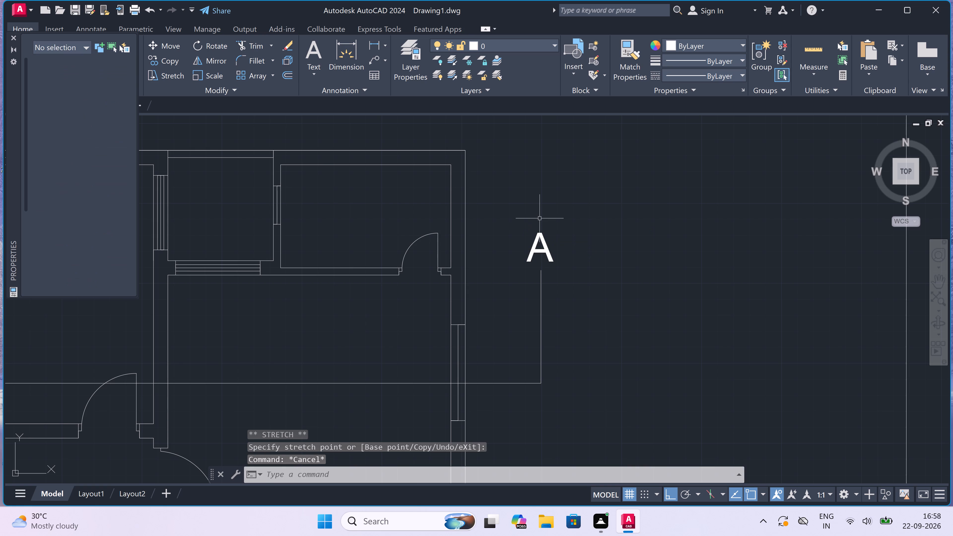
Draw a circle with a radius of about 1'-8" around the section mark letter A.
key(c)
key(space)
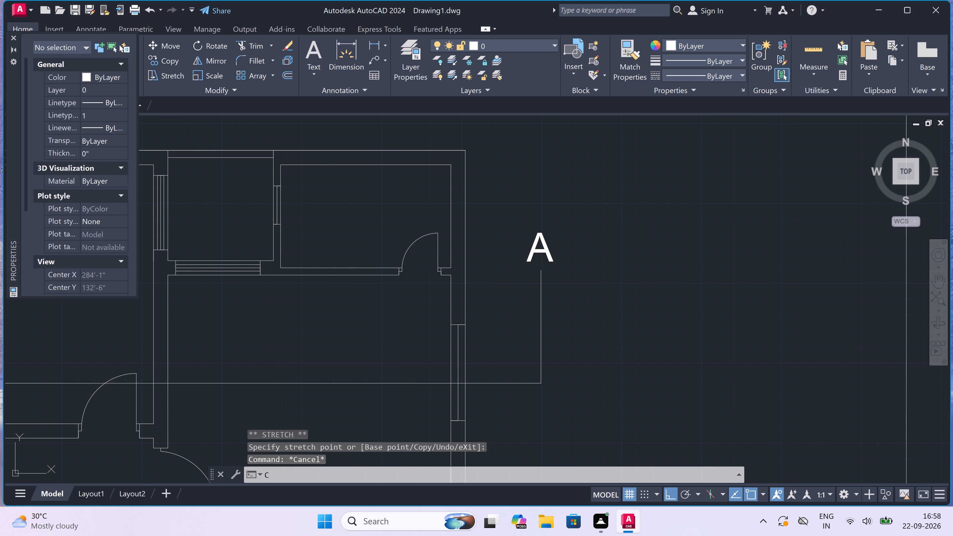
click(541, 247)
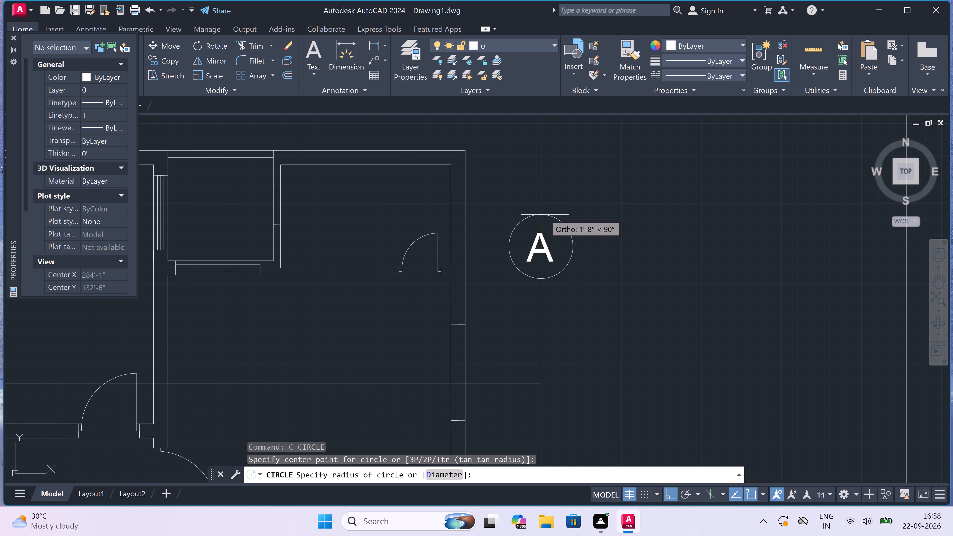
click(545, 215)
Trim the end of the section line that lies inside the circle around the letter A.
key(t)
key(r)
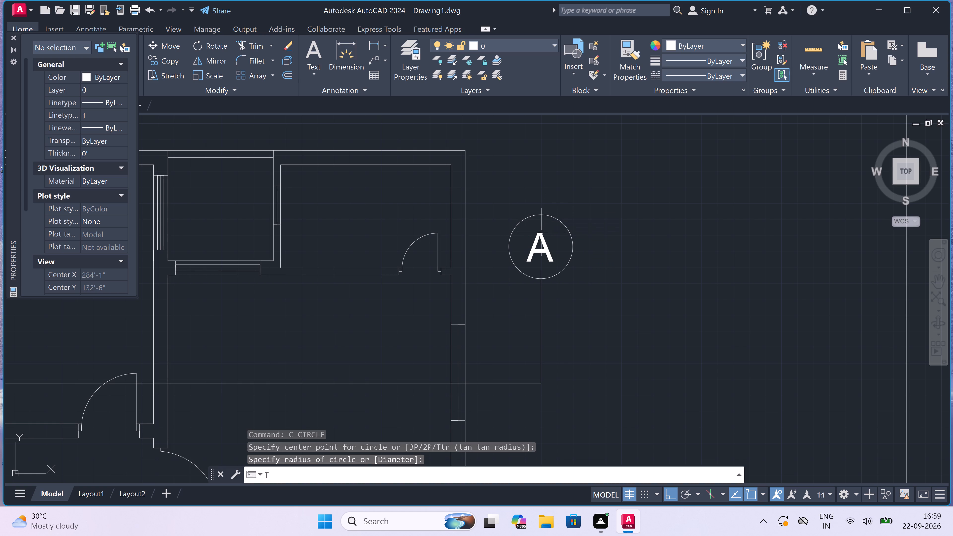
key(space)
scroll(541, 280, up, 2)
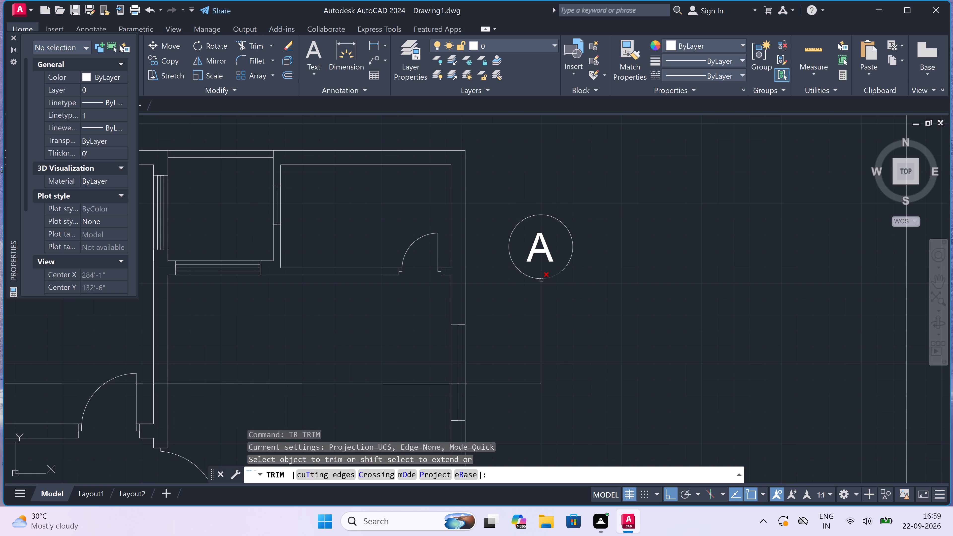
click(537, 268)
click(551, 258)
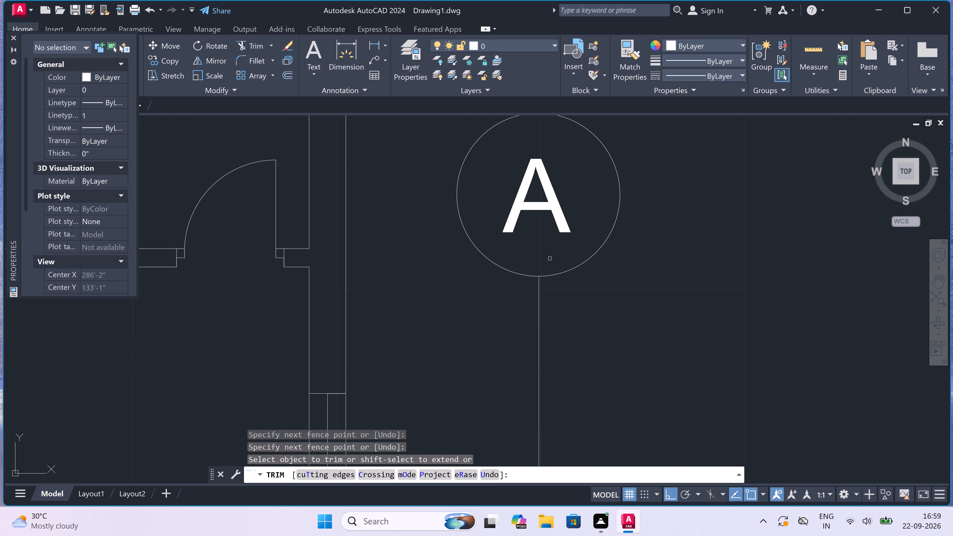
key(Escape)
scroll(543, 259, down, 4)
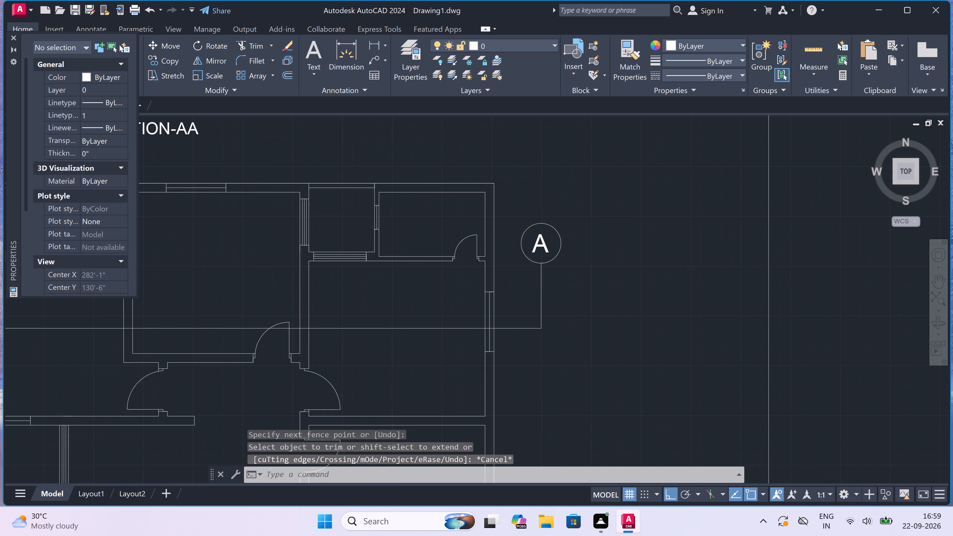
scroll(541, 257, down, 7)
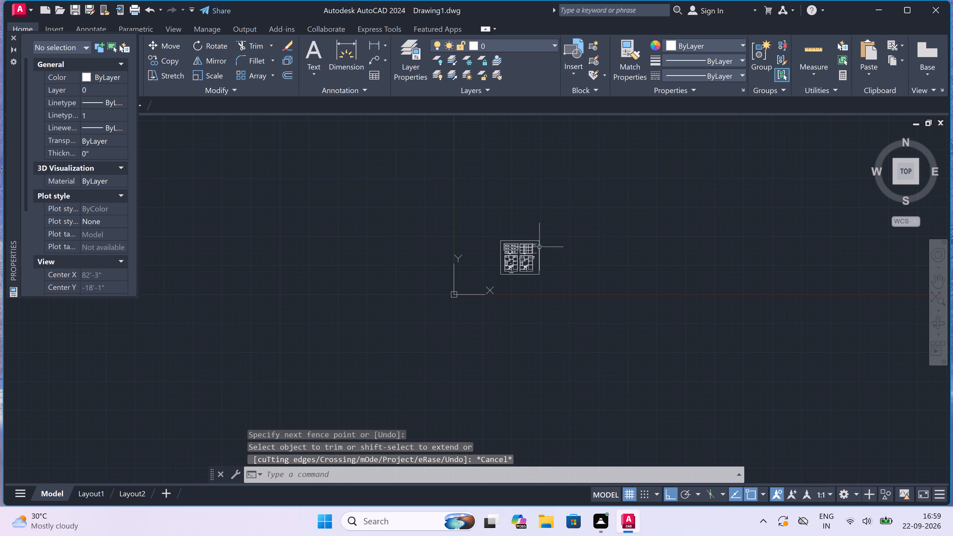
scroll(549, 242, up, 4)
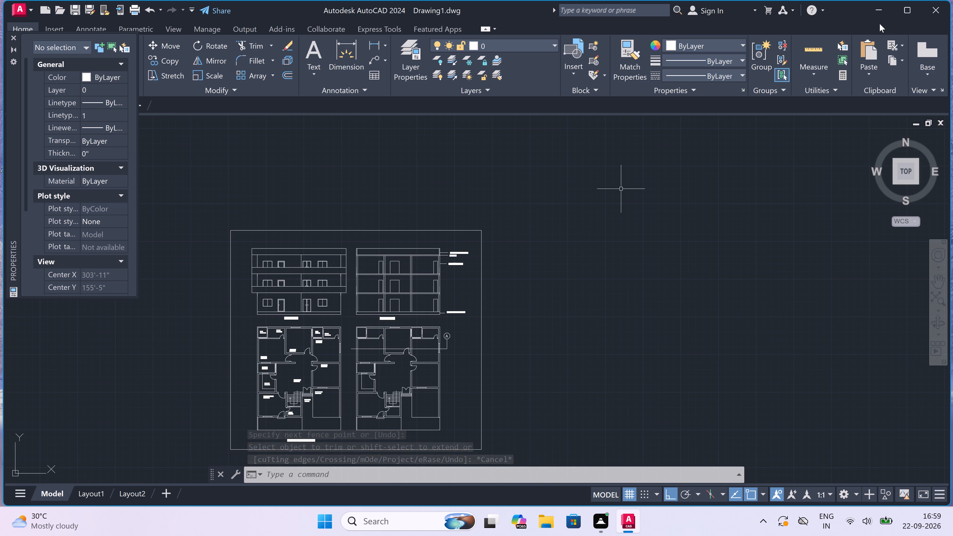
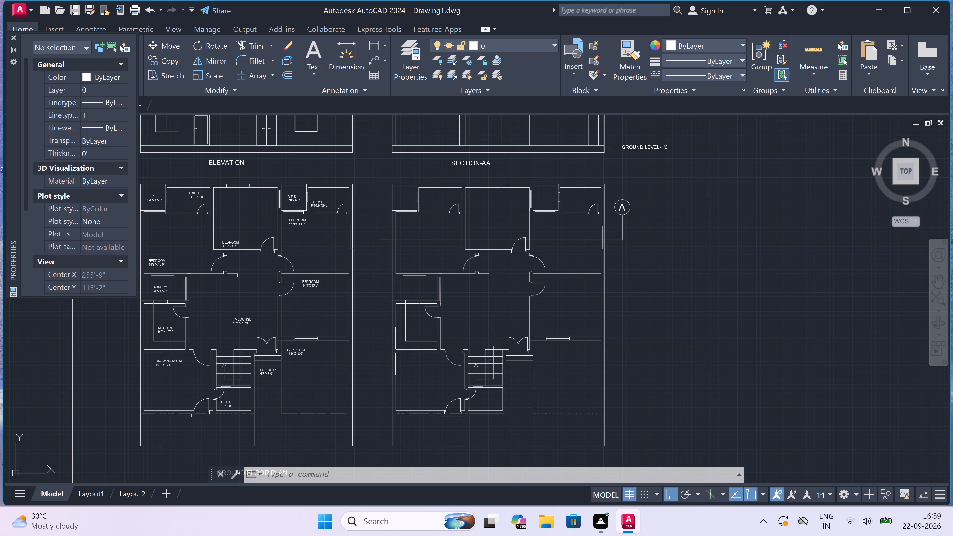
Start plotting the model with the DWG To PDF.pc3 plotter and ISO A4 (297.00 x 210.00 MM) paper.
scroll(381, 333, up, 1)
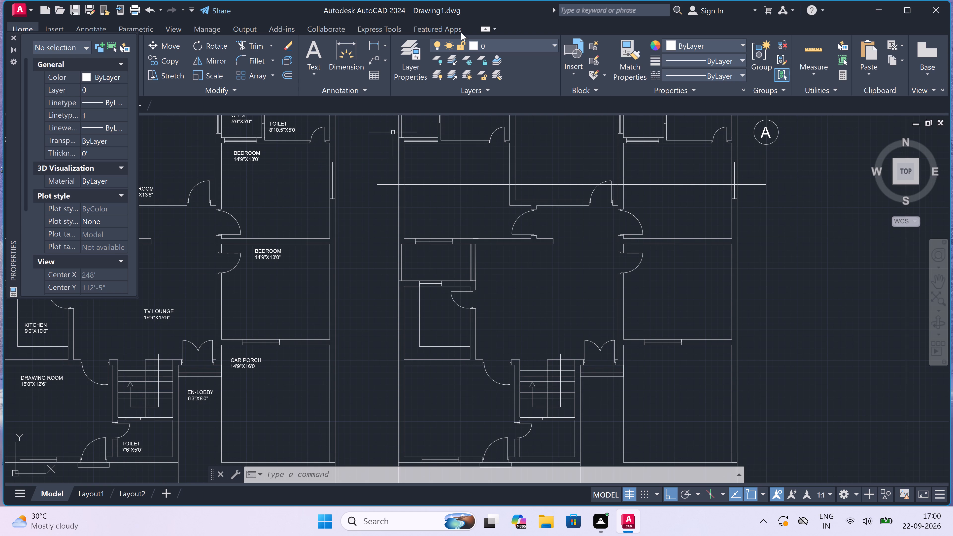
scroll(417, 232, down, 5)
scroll(404, 202, up, 2)
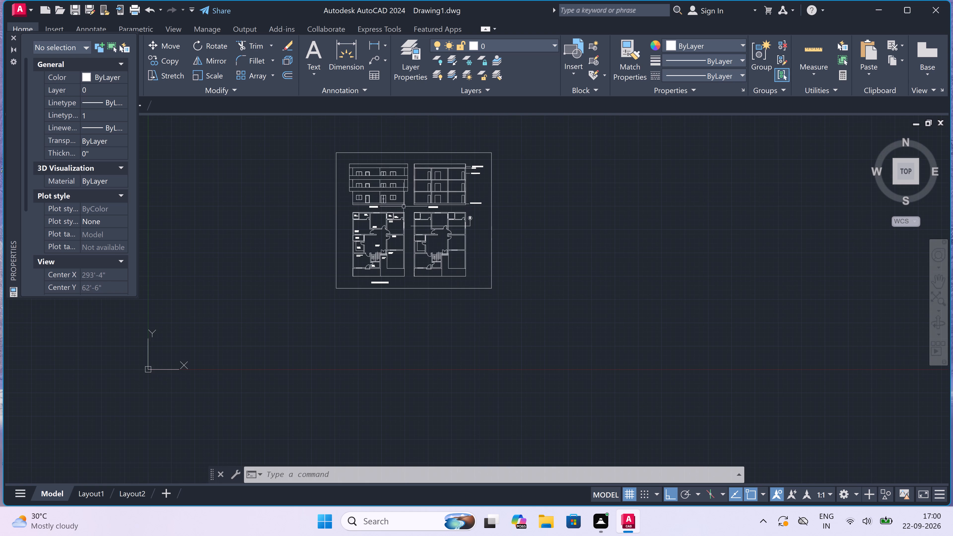
key(ctrl+p)
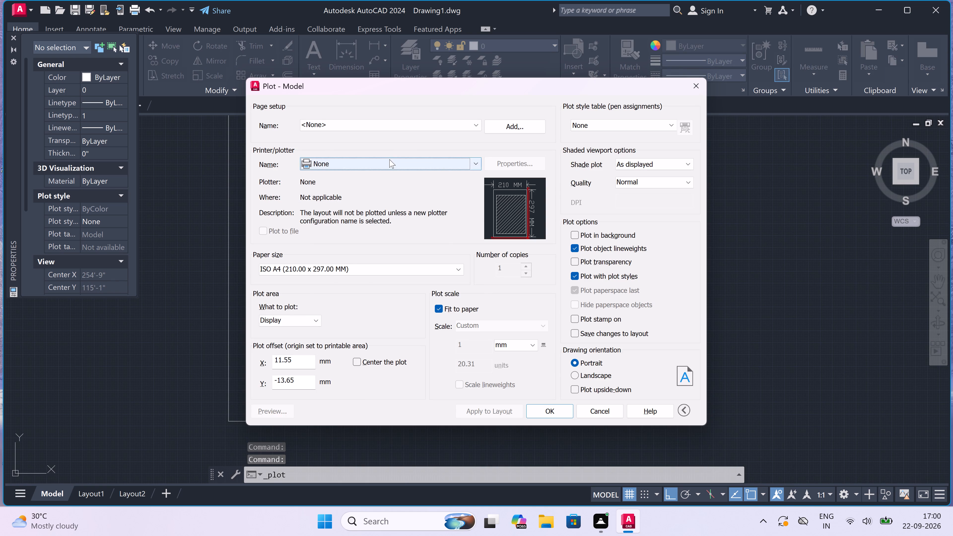
click(389, 159)
click(365, 281)
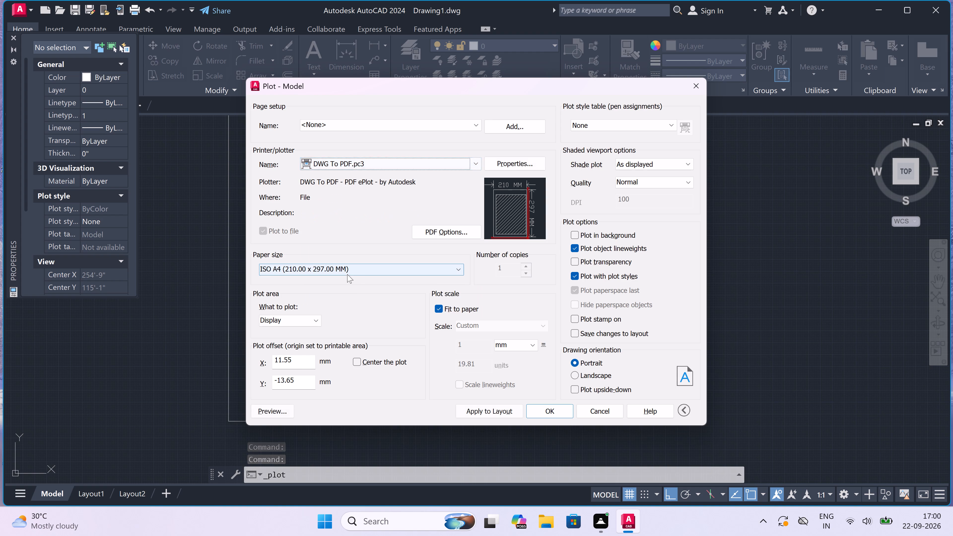
click(347, 274)
click(338, 285)
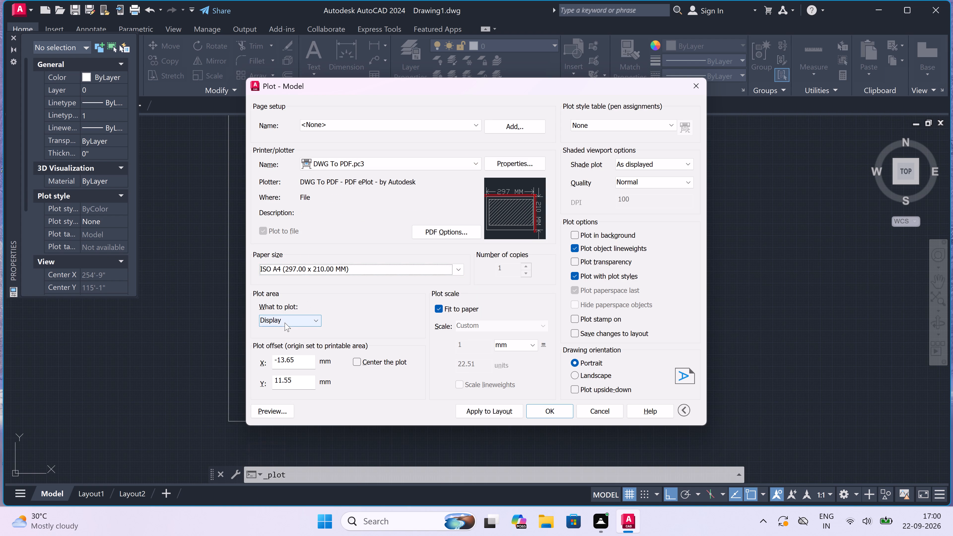
Set the plot area to a window around the sheet's outer border and centre the plot on the paper.
click(305, 318)
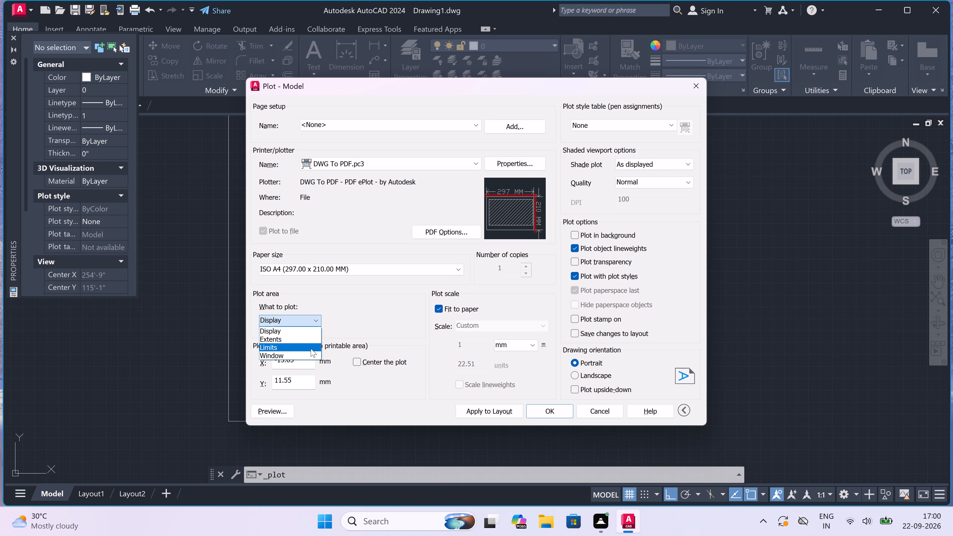
click(310, 355)
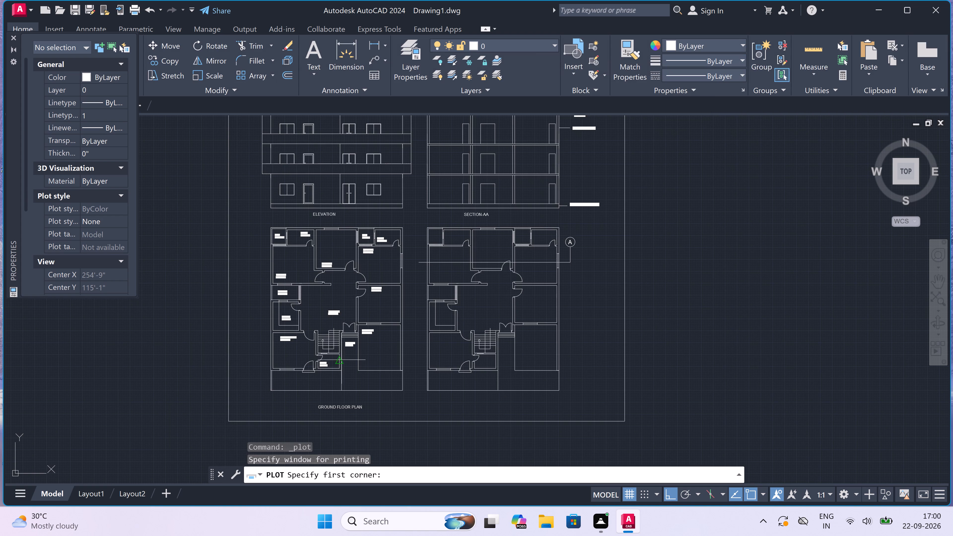
scroll(262, 218, down, 2)
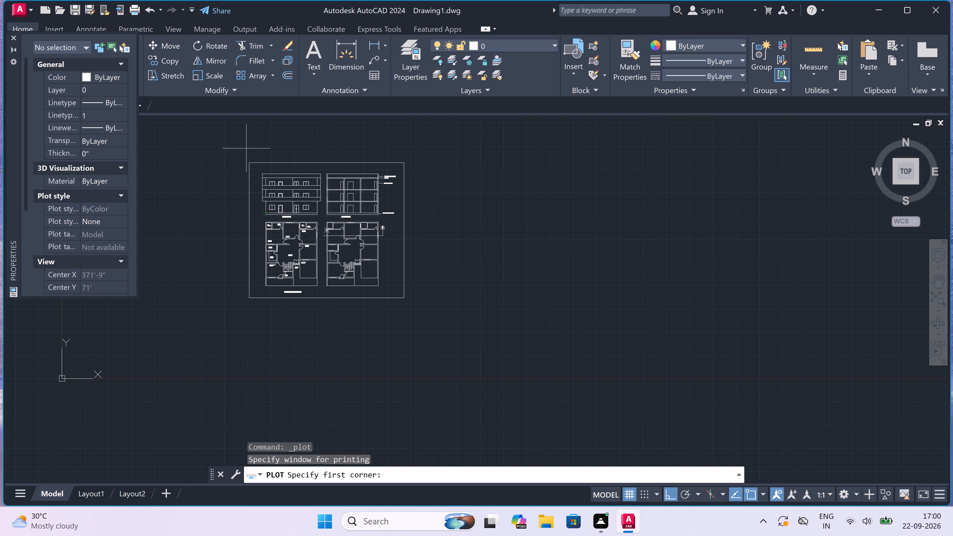
click(246, 164)
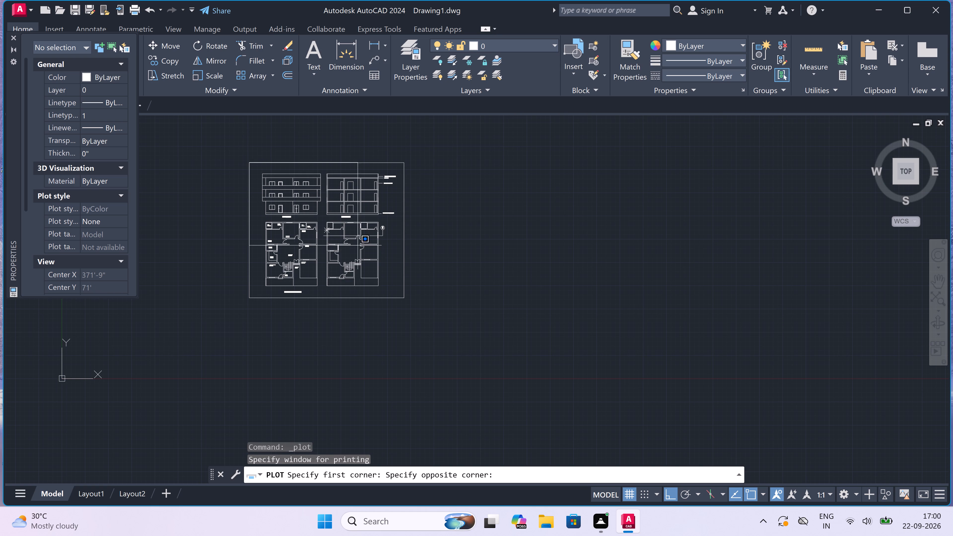
click(404, 296)
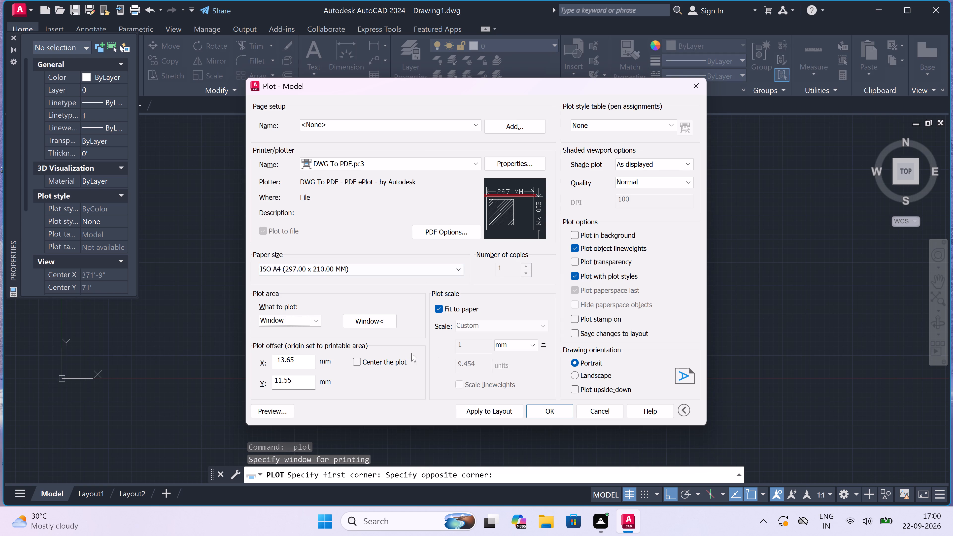
click(356, 361)
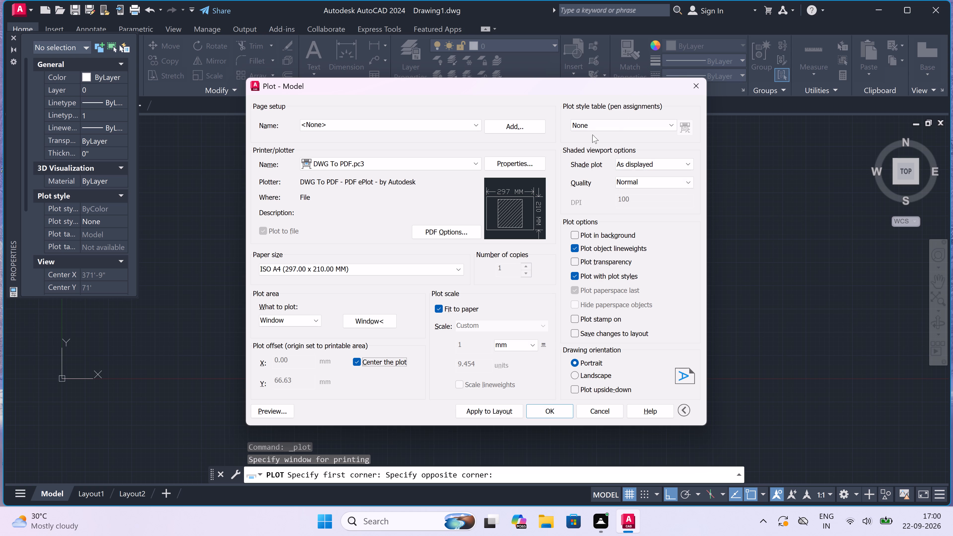
Assign the acad.ctb plot style table to all layouts and apply the plot settings to the layout.
click(593, 126)
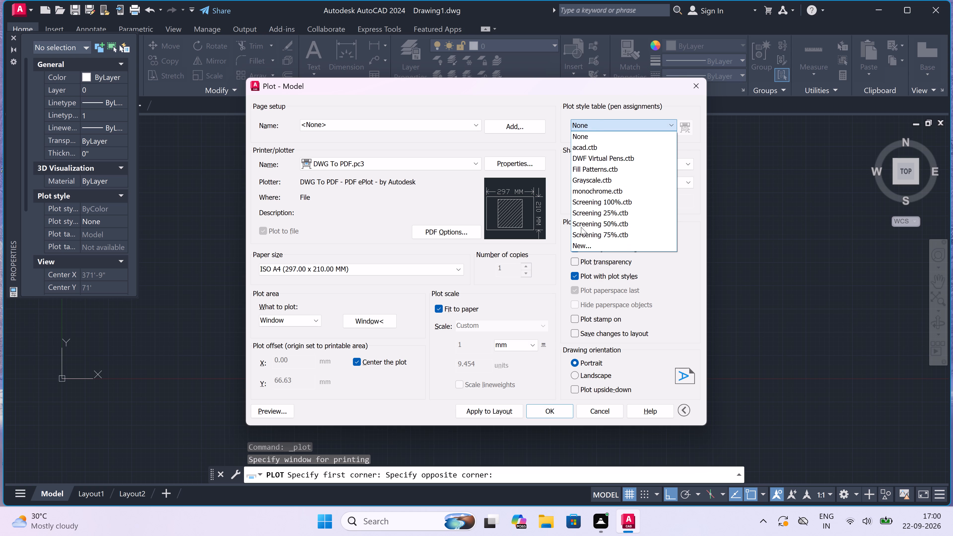
click(595, 144)
click(478, 284)
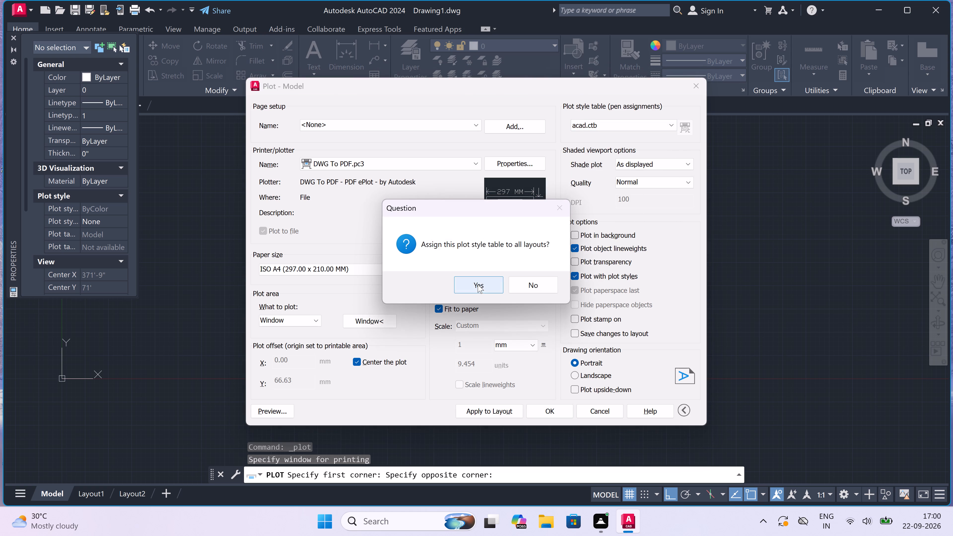
click(485, 410)
Plot the sheet to a PDF named GROUND FLOOR PLAN-3 22-09-26 in Documents, look it over and close it.
click(538, 405)
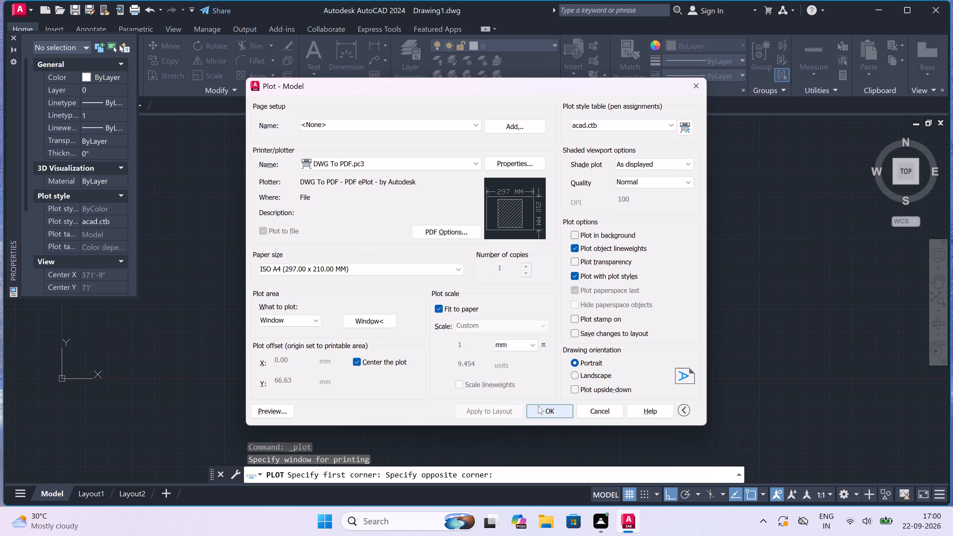
key(BackSpace)
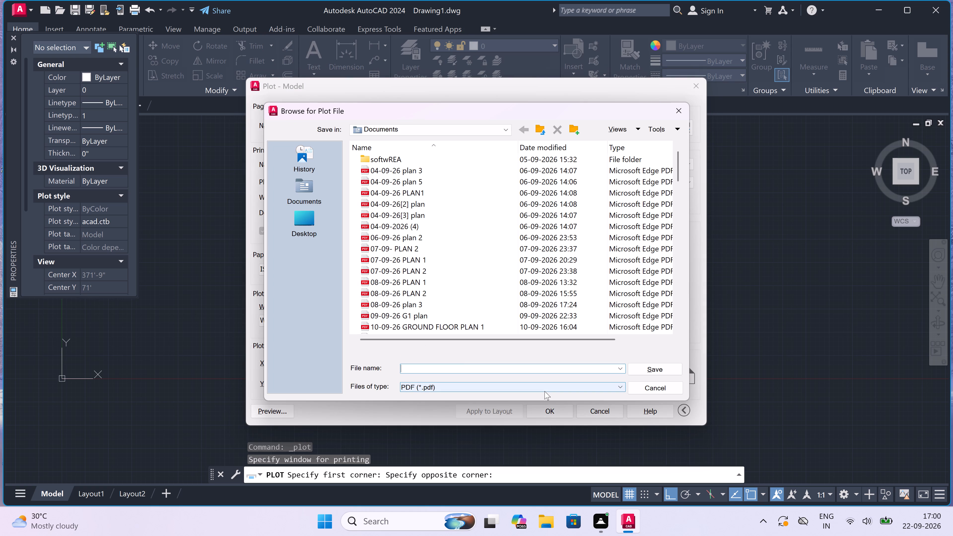
key(f)
key(BackSpace)
text(GE)
key(BackSpace)
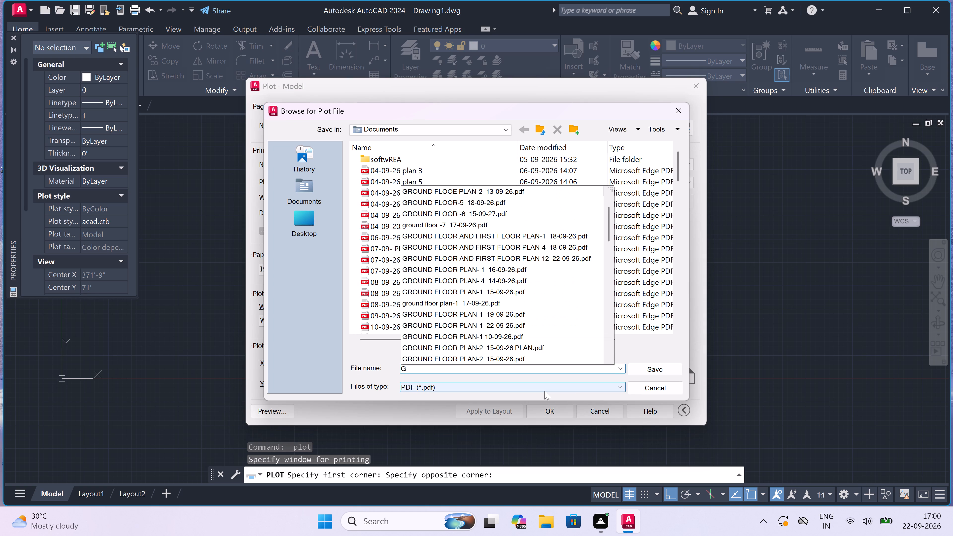
text(ROUND)
key(space)
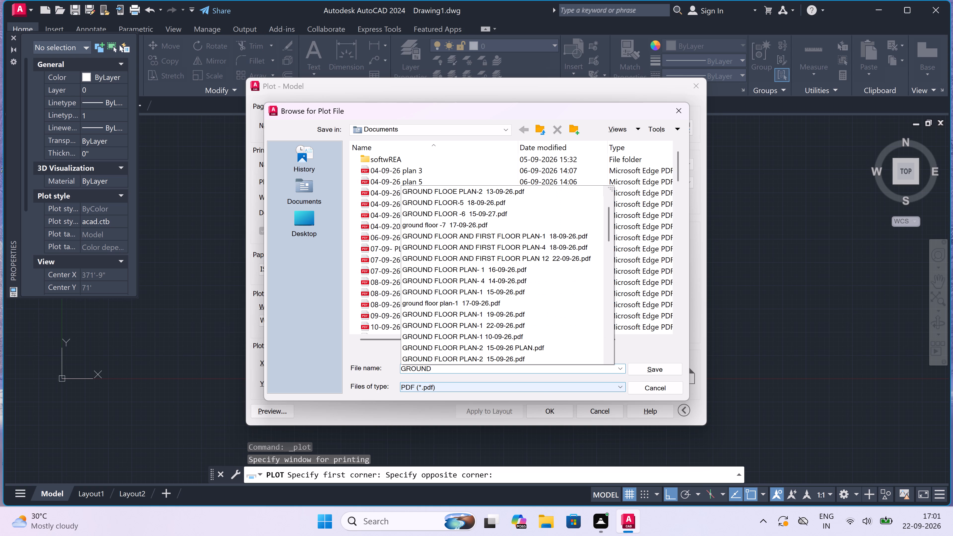
key(f)
text(LOOR)
key(space)
text(PLAN-3)
key(space)
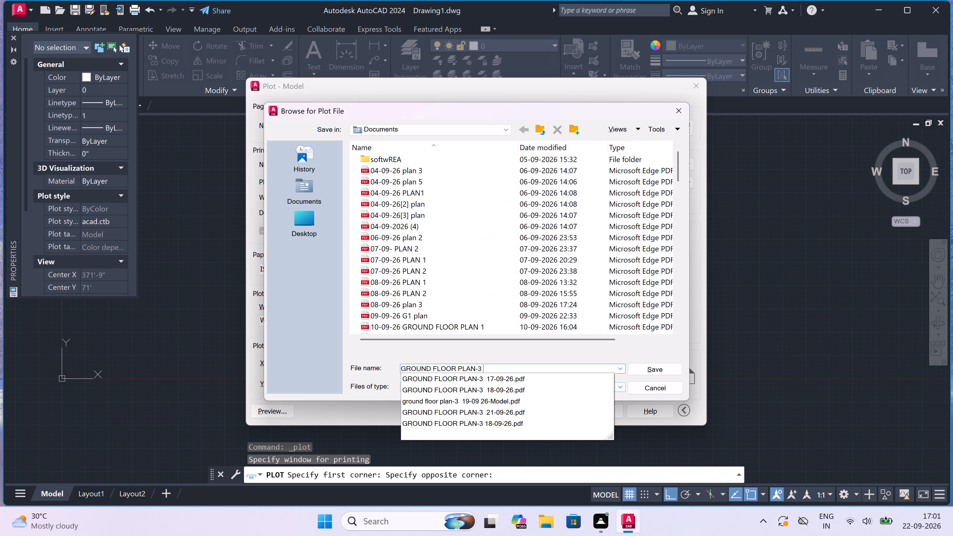
key(space)
text(22-09-26)
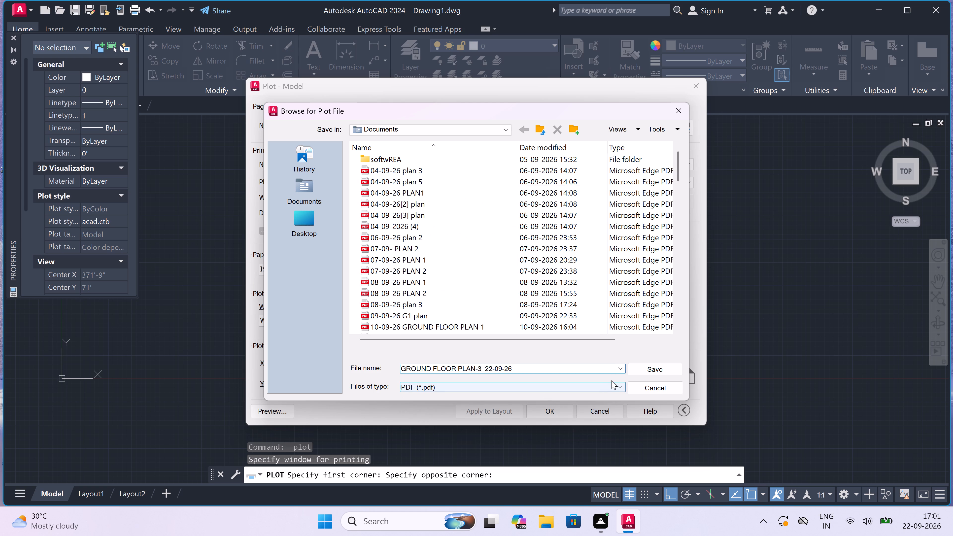
click(660, 363)
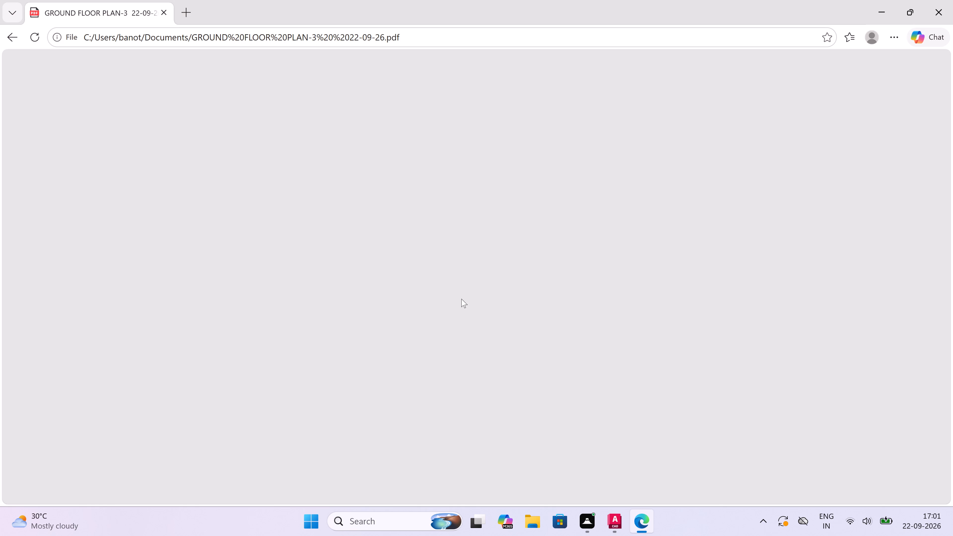
scroll(457, 294, down, 3)
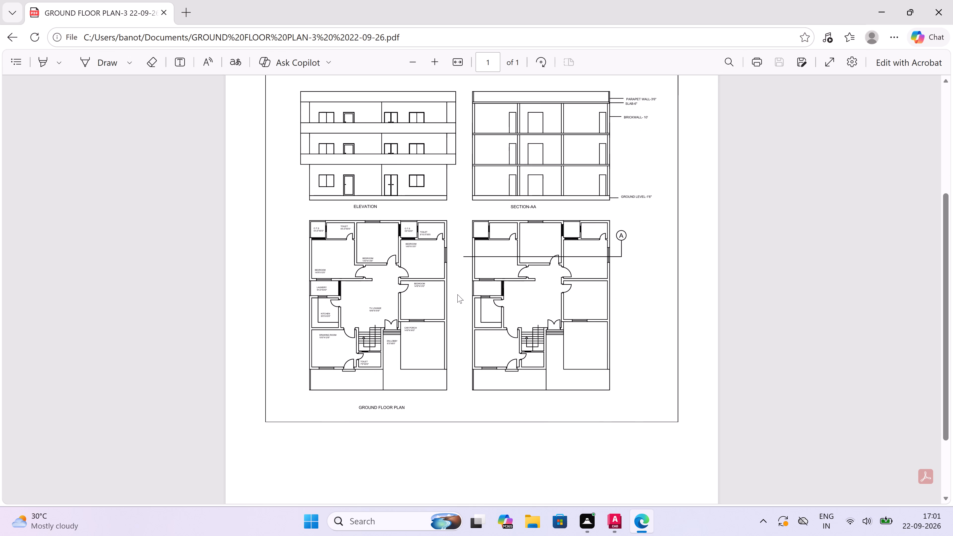
click(945, 12)
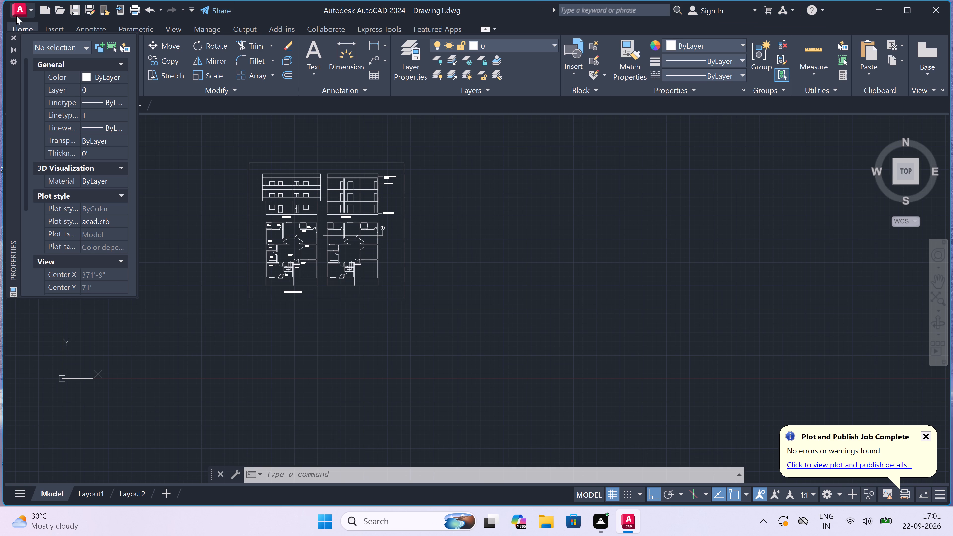
Close the Properties palette and save the drawing in Documents as GROUND FLOOR PLAN -3 22-09-26.
click(11, 37)
click(18, 9)
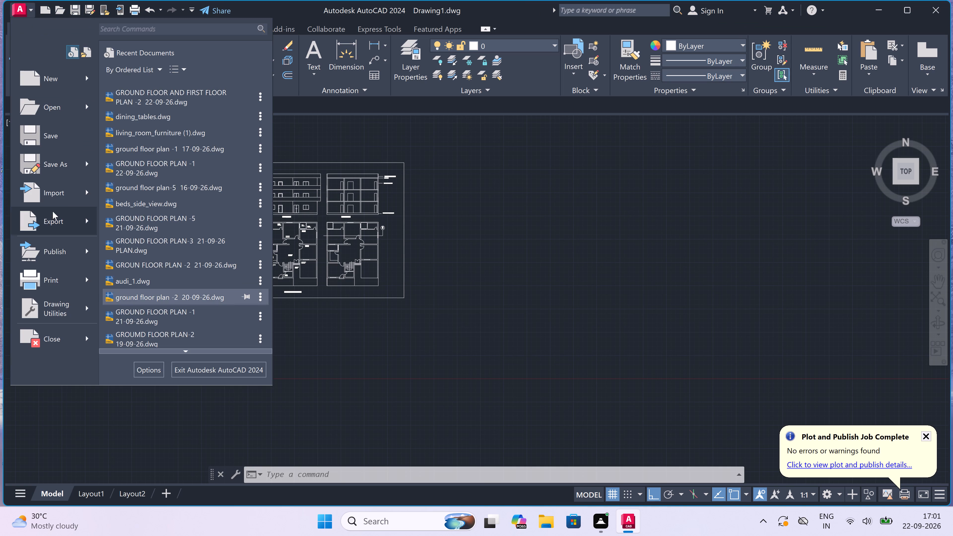
click(58, 172)
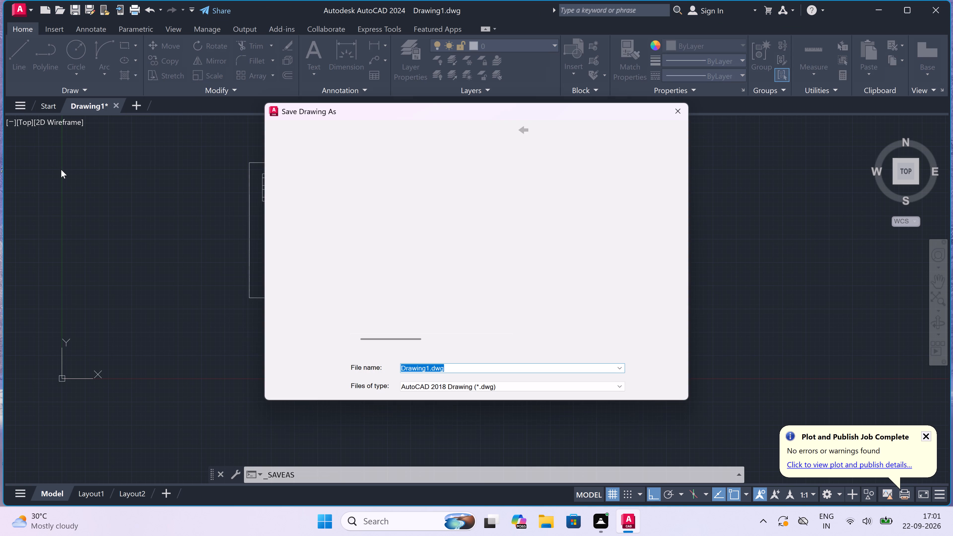
key(BackSpace)
text(GROUND FLOOR PLAN -3)
key(space)
key(space)
text(22-09-25)
key(BackSpace)
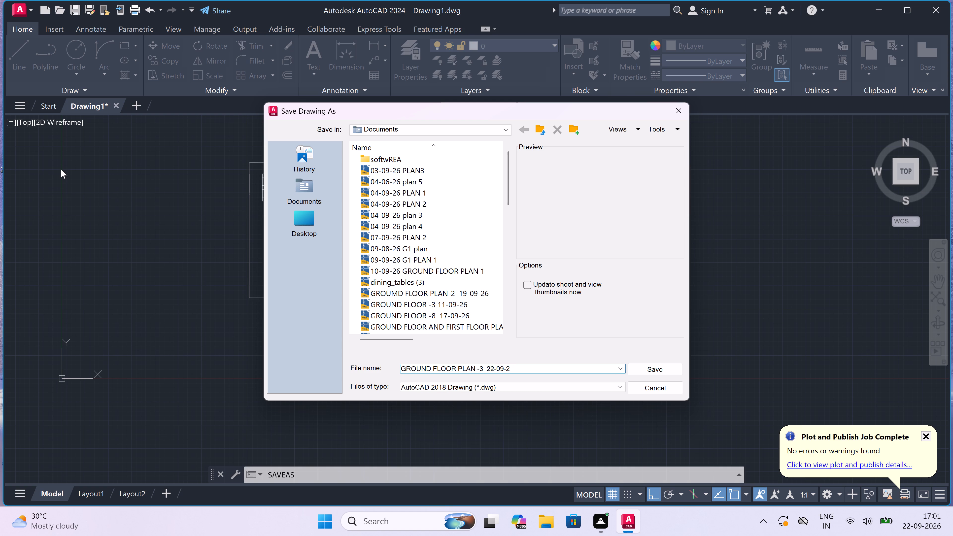
key(6)
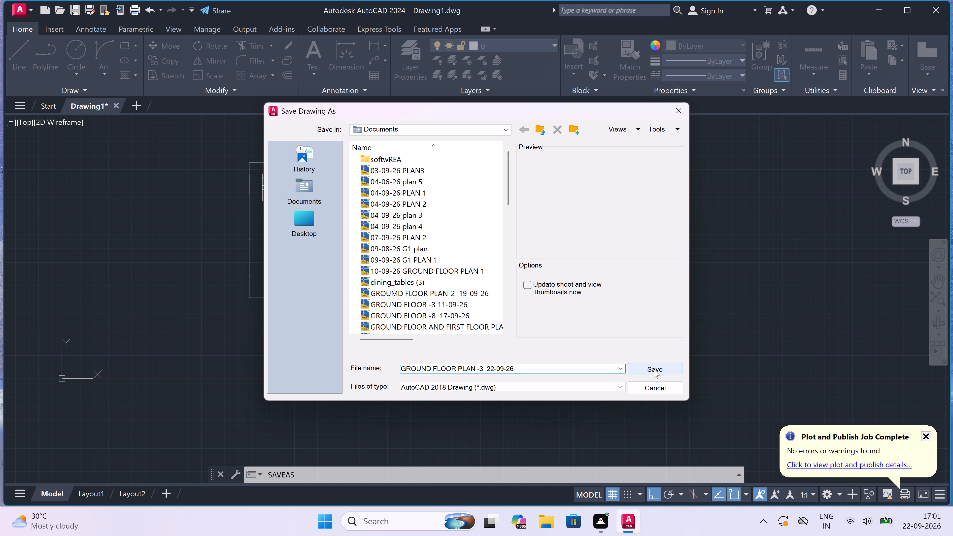
click(654, 369)
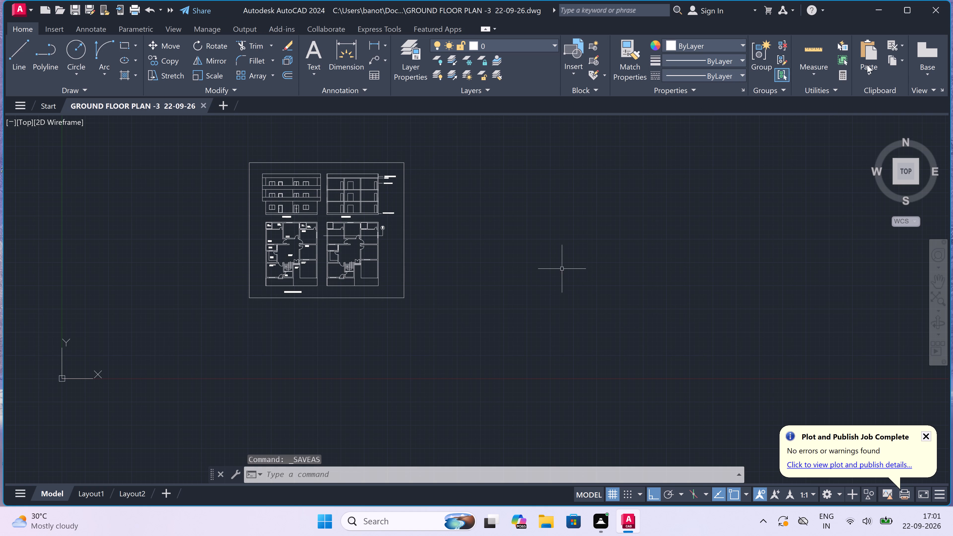
Exit AutoCAD.
click(932, 6)
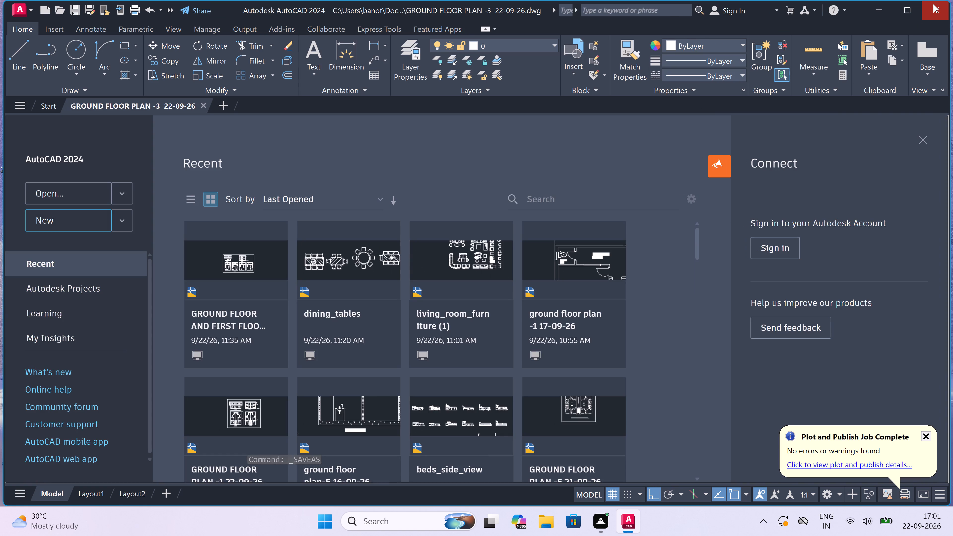